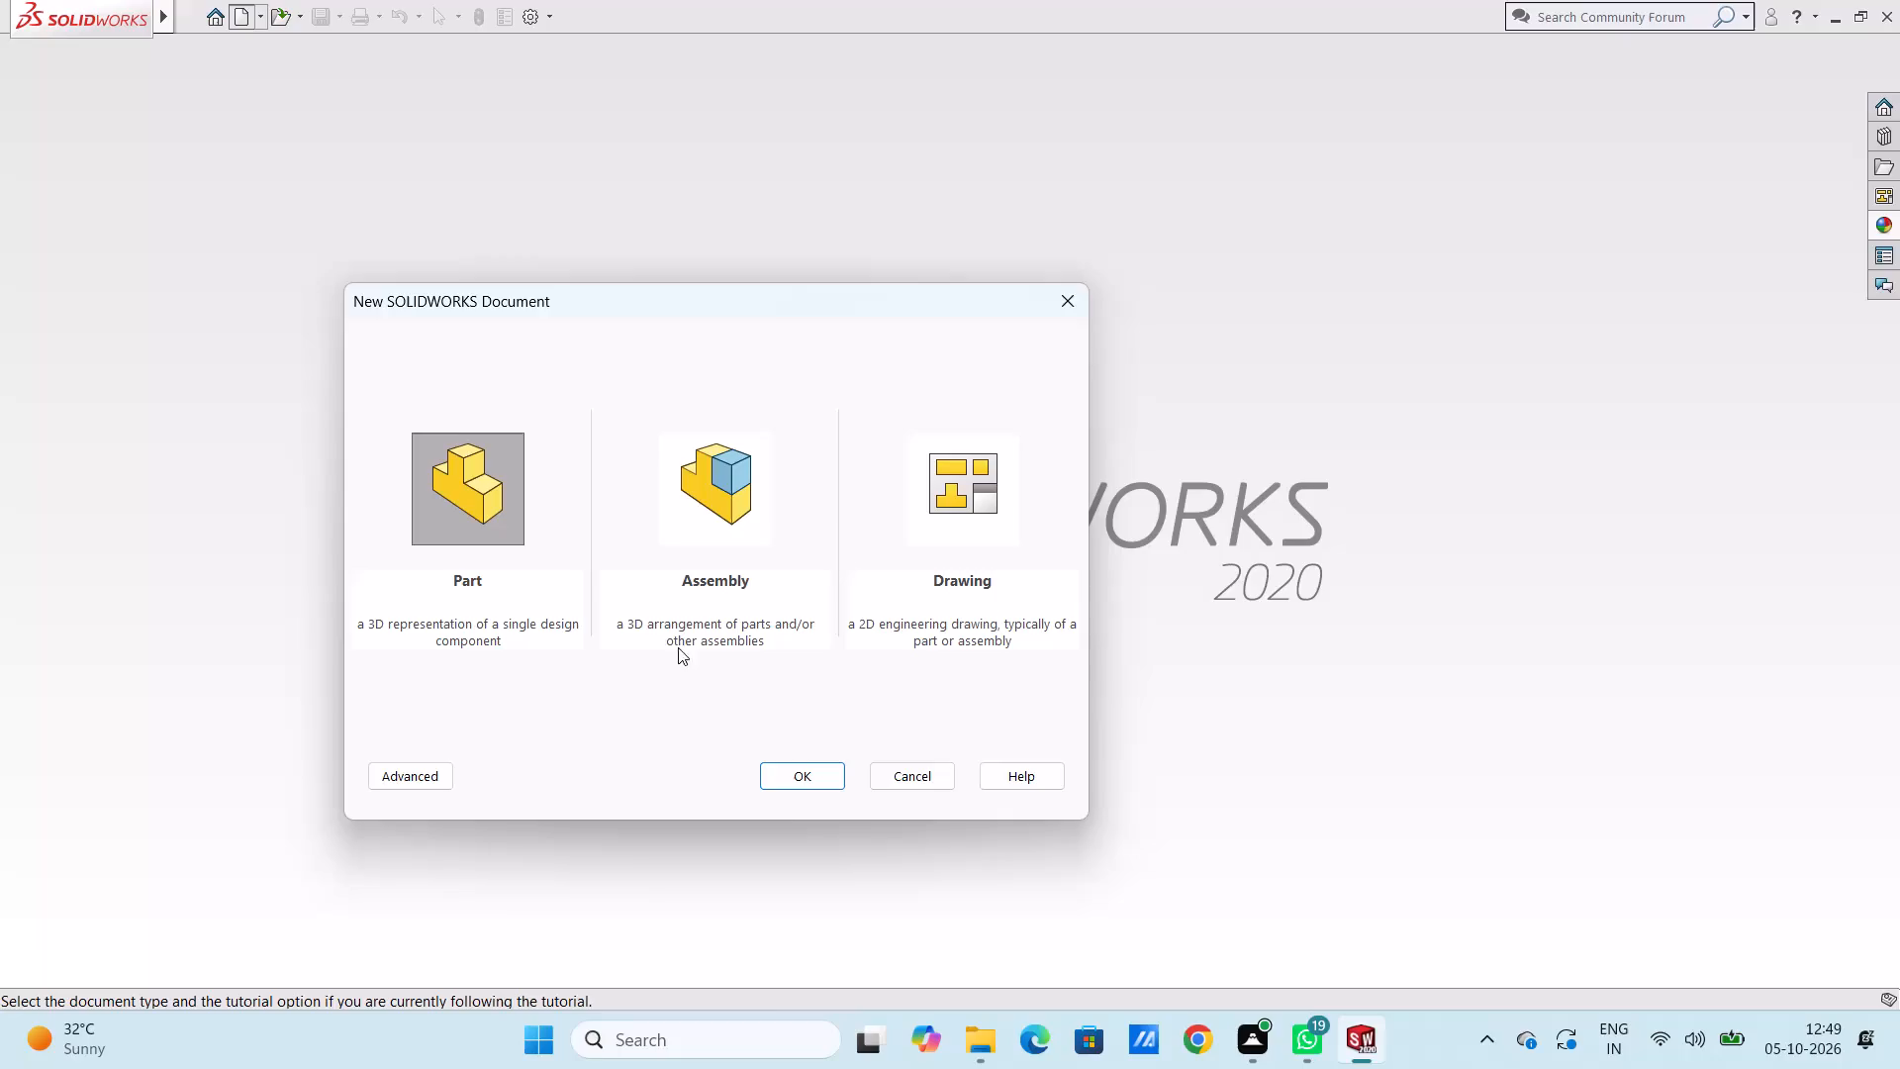
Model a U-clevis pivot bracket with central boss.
Create a new part document.
{"action": "left_click", "coordinate": [789, 767]}
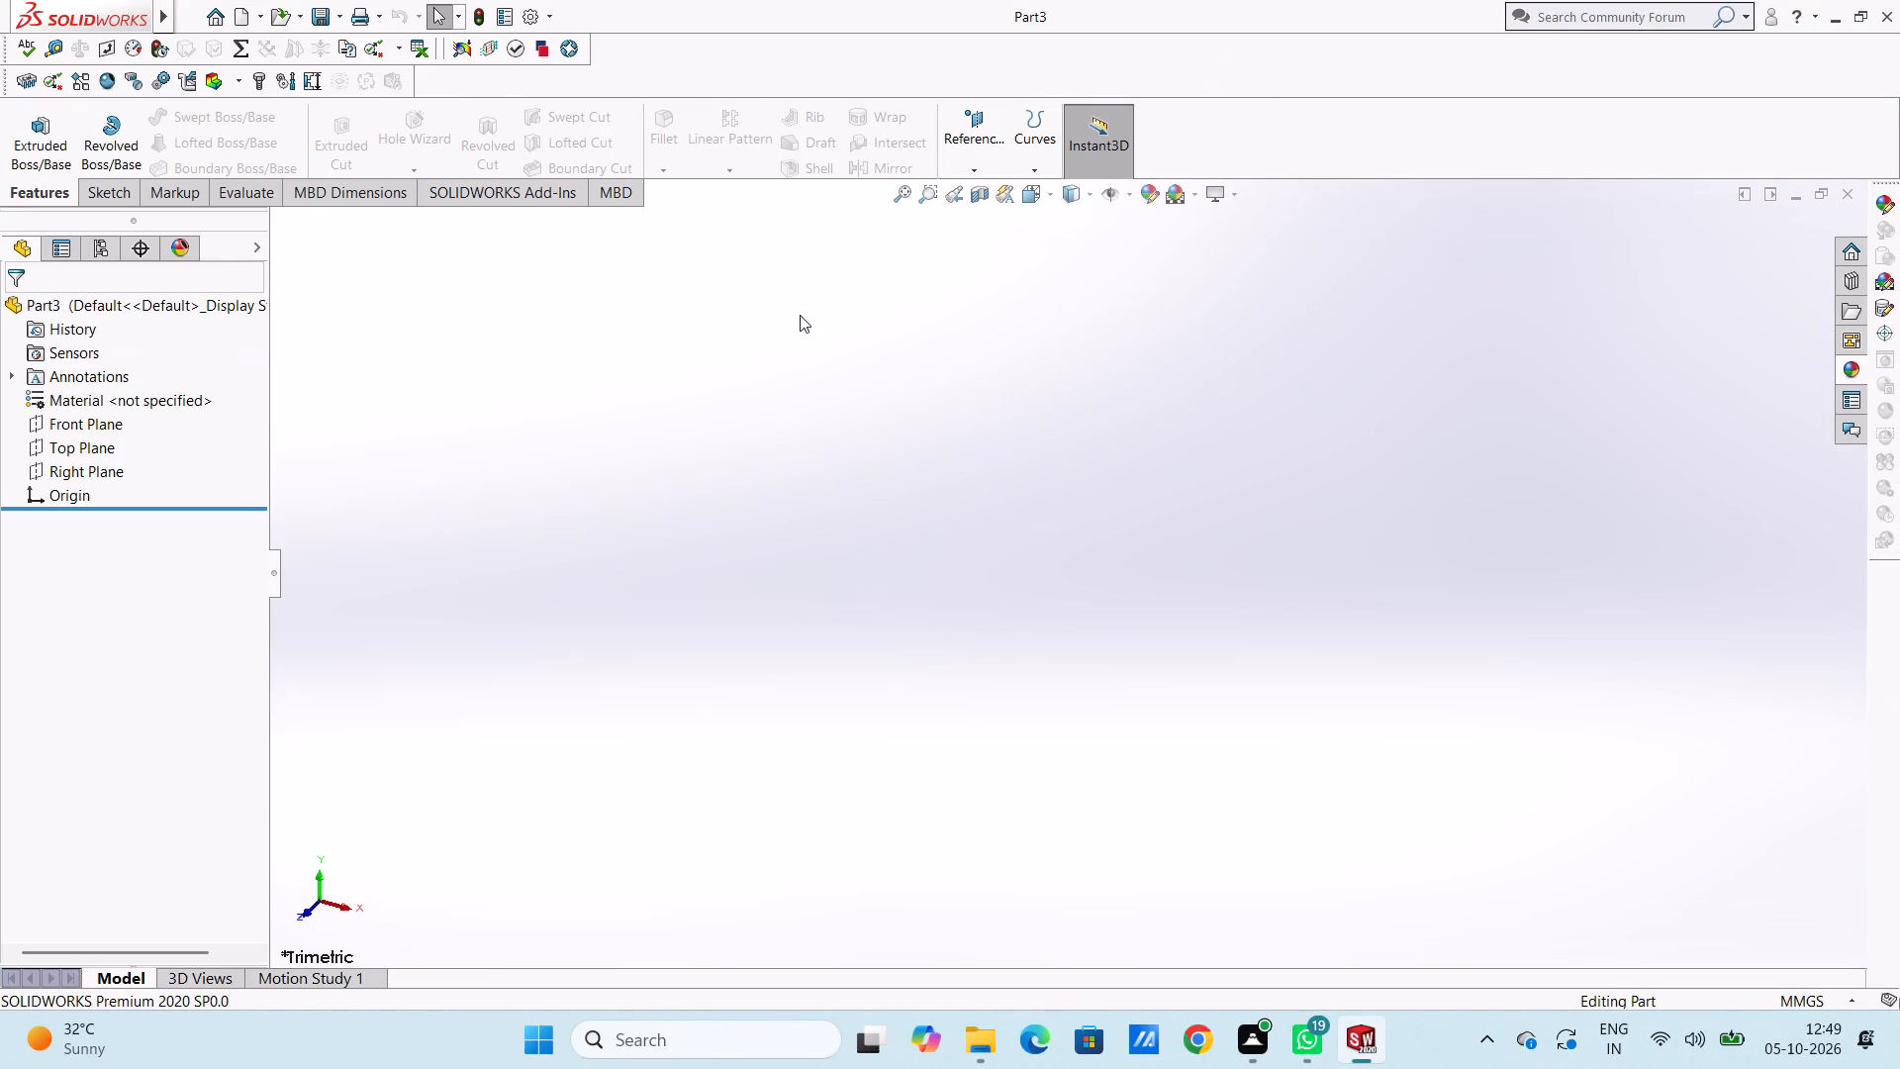
On the Top Plane, sketch two concentric circles centred on the origin, with radii of about 24 mm and 13 mm.
{"action": "left_click", "coordinate": [104, 449]}
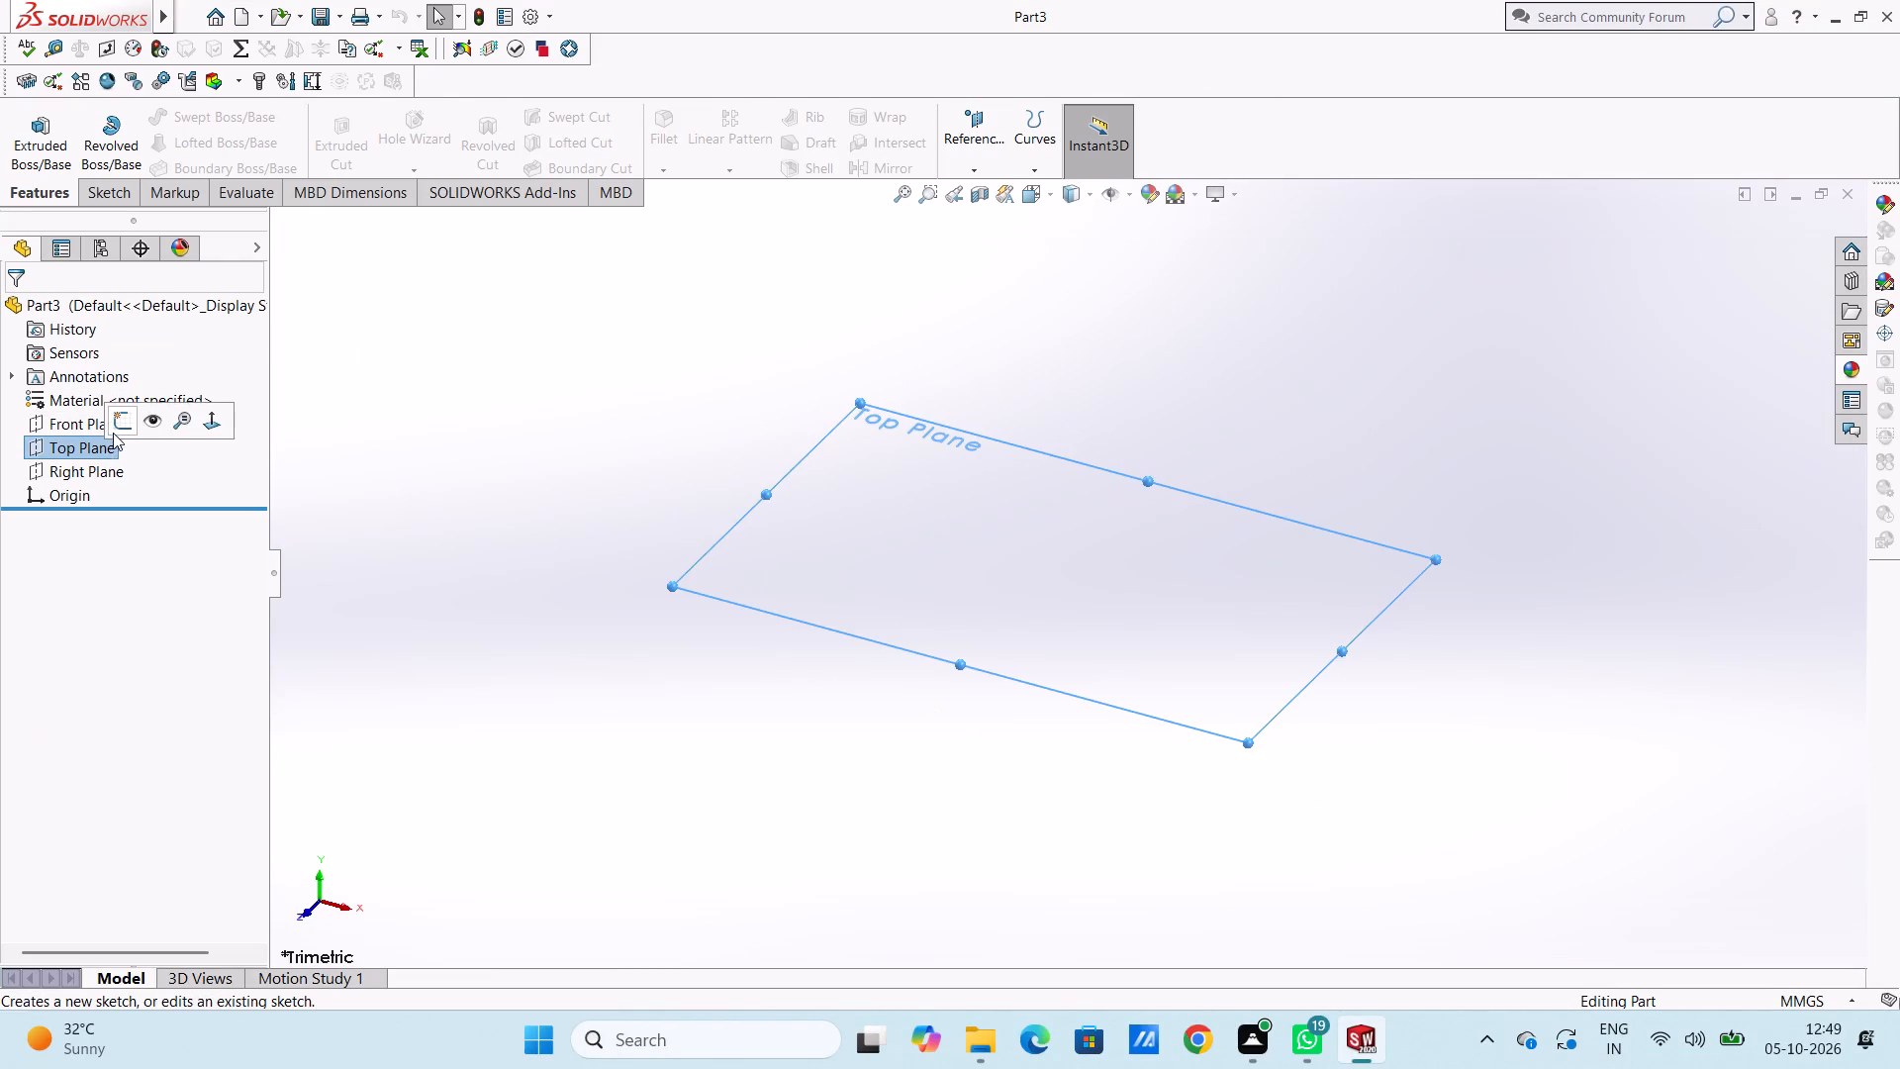
{"action": "left_click", "coordinate": [116, 431]}
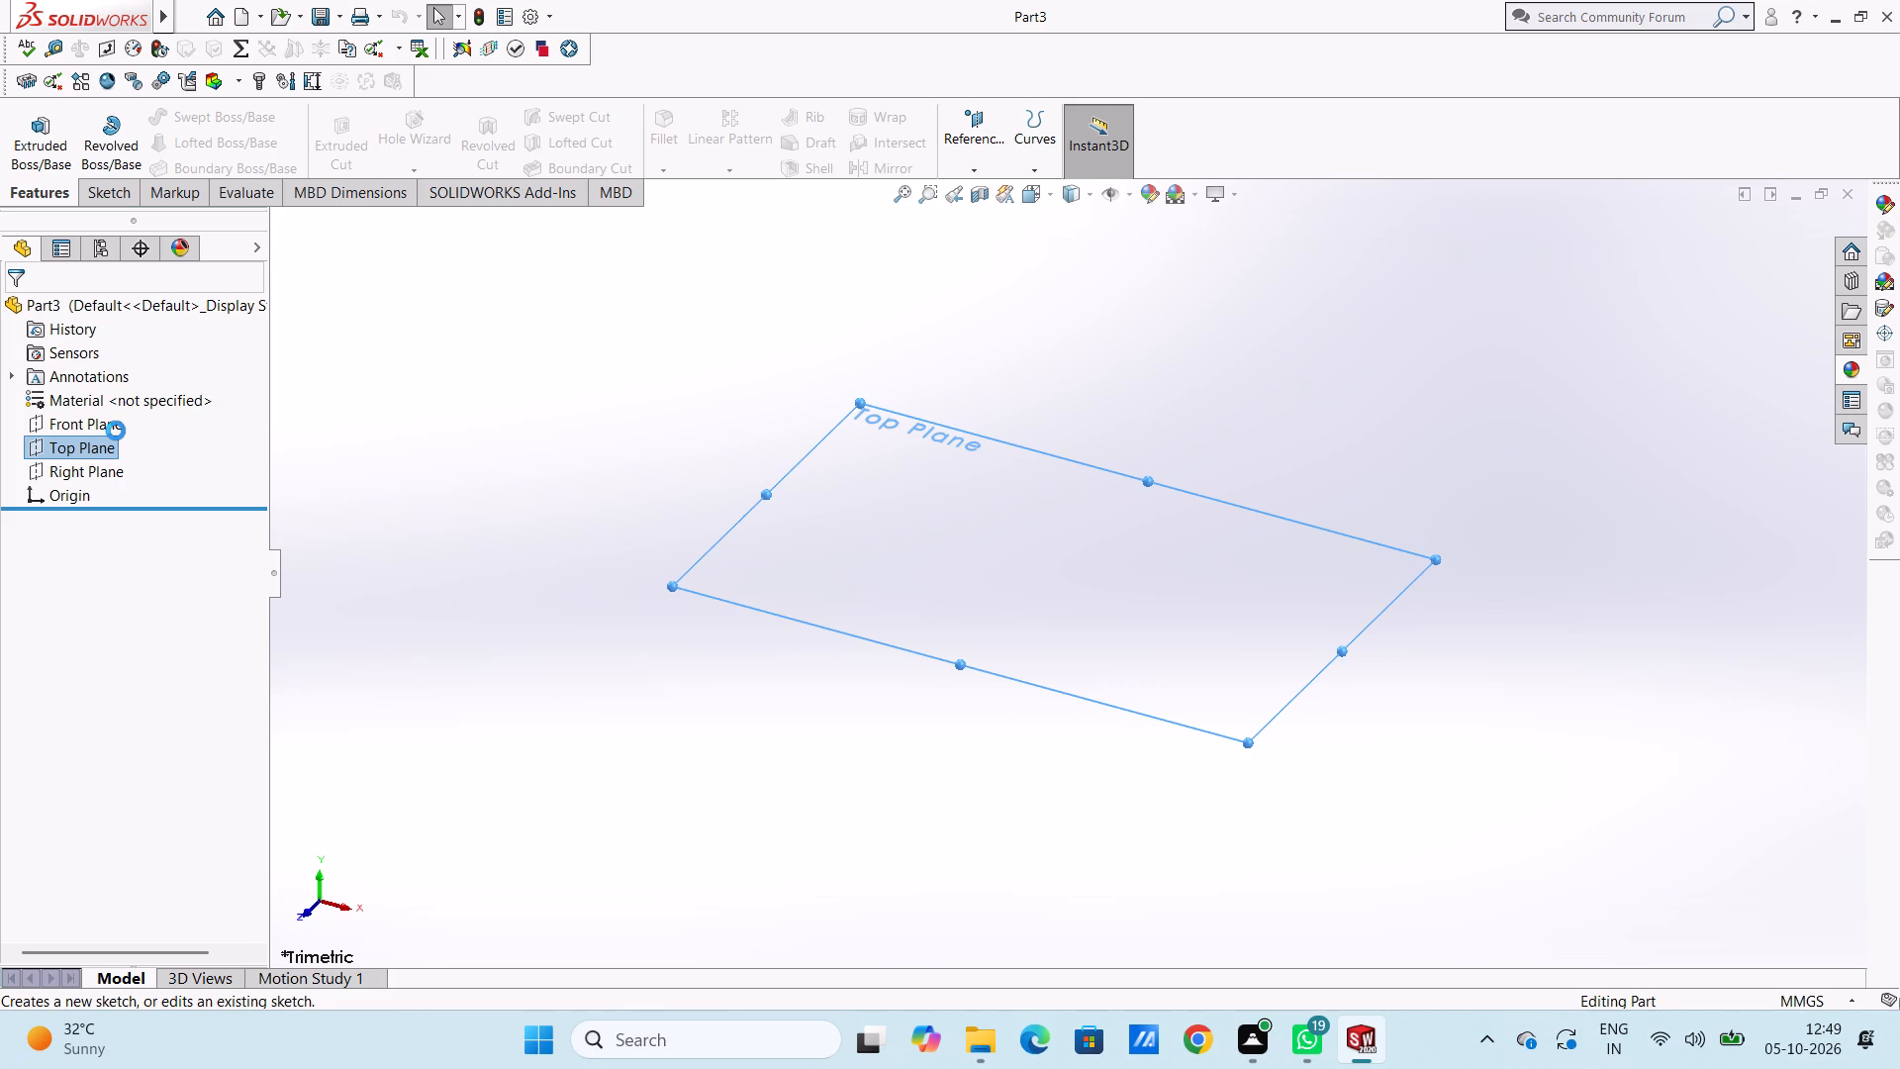
{"action": "left_click", "coordinate": [533, 421]}
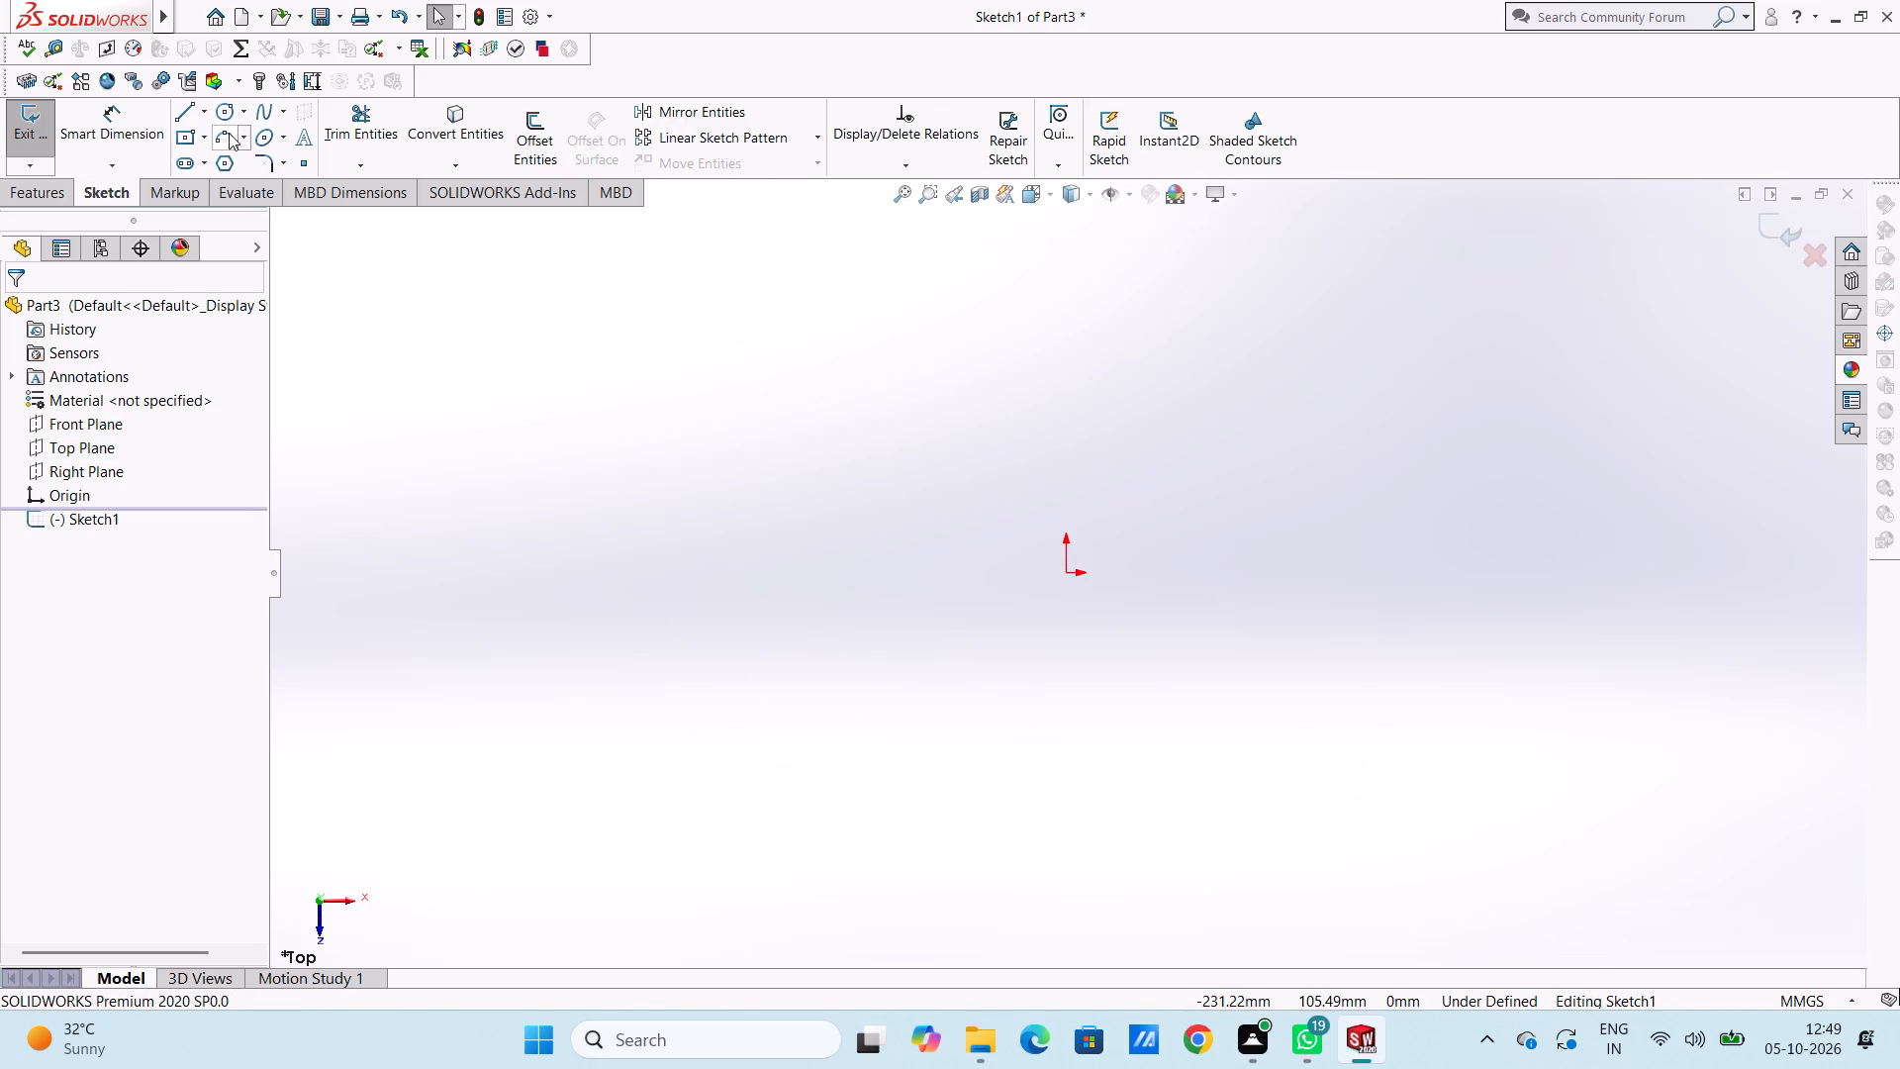
{"action": "left_click", "coordinate": [227, 112]}
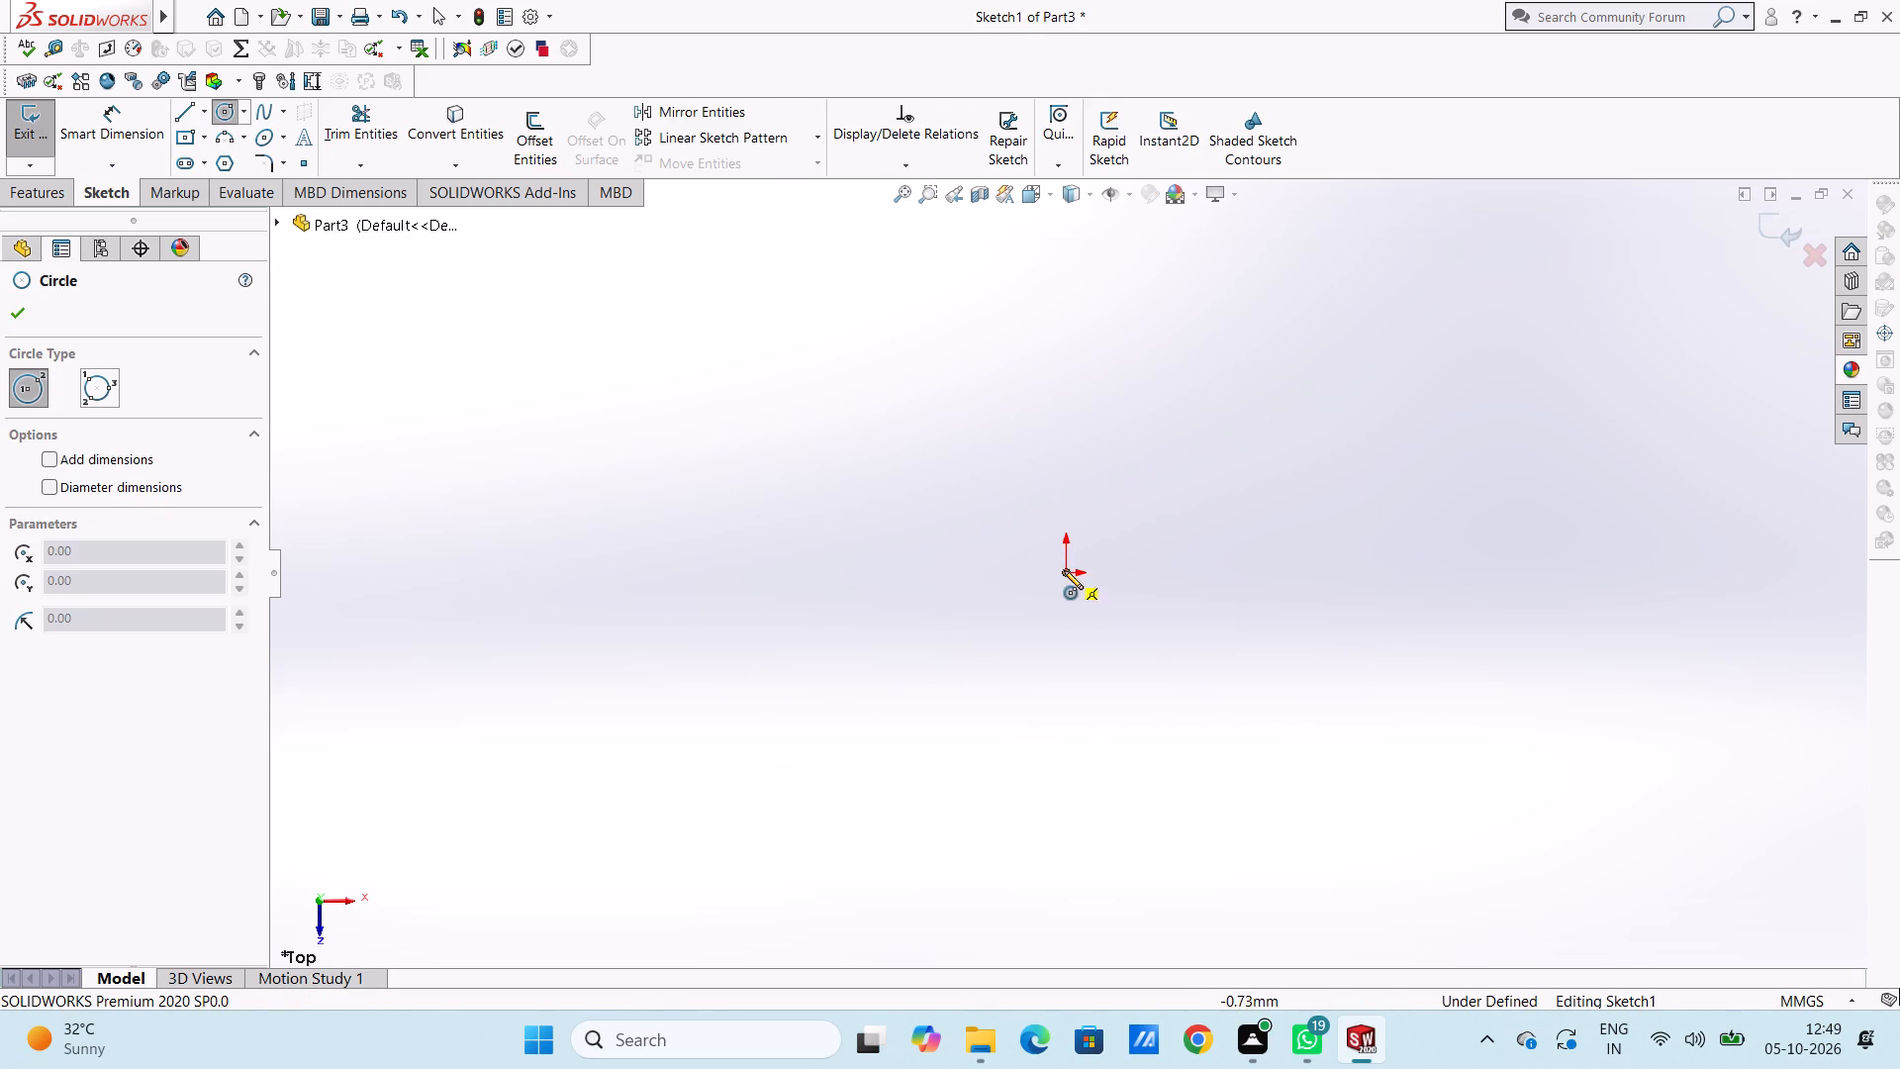
{"action": "left_click", "coordinate": [1066, 572]}
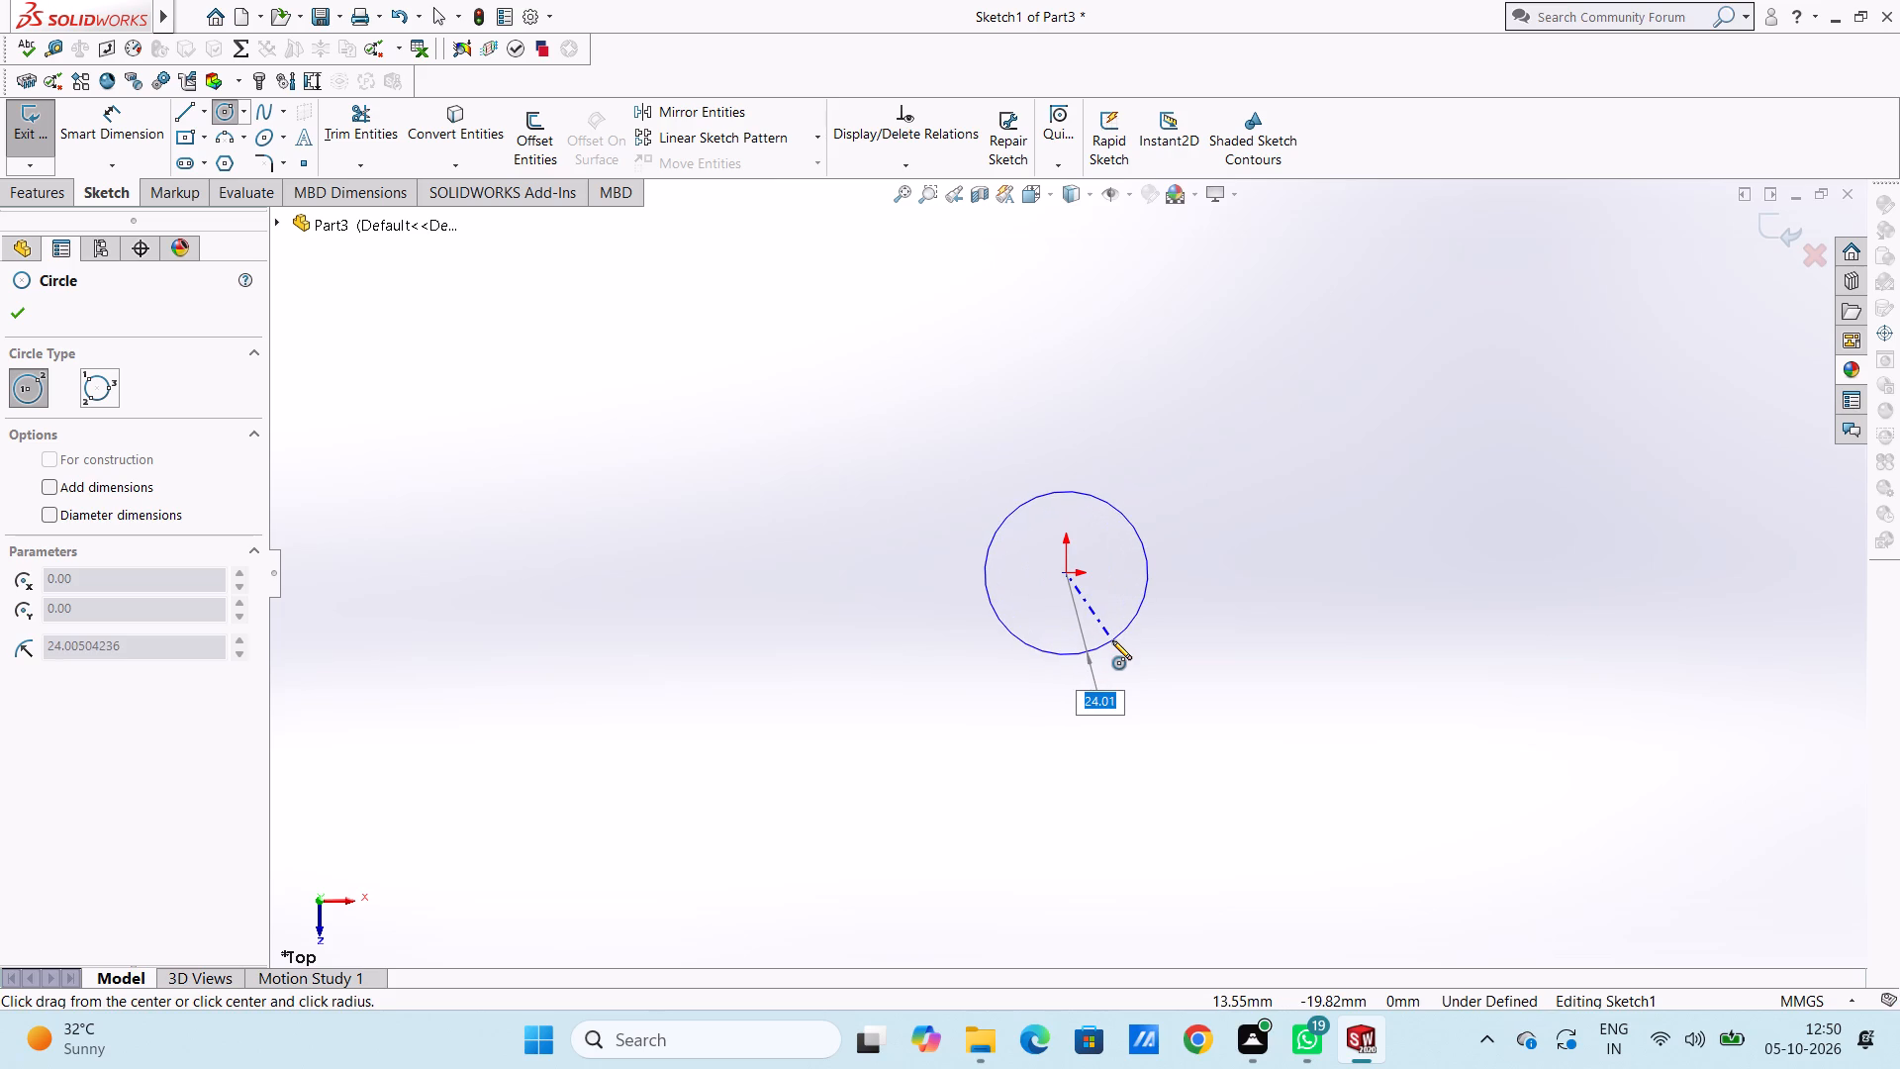
{"action": "left_click", "coordinate": [1112, 640]}
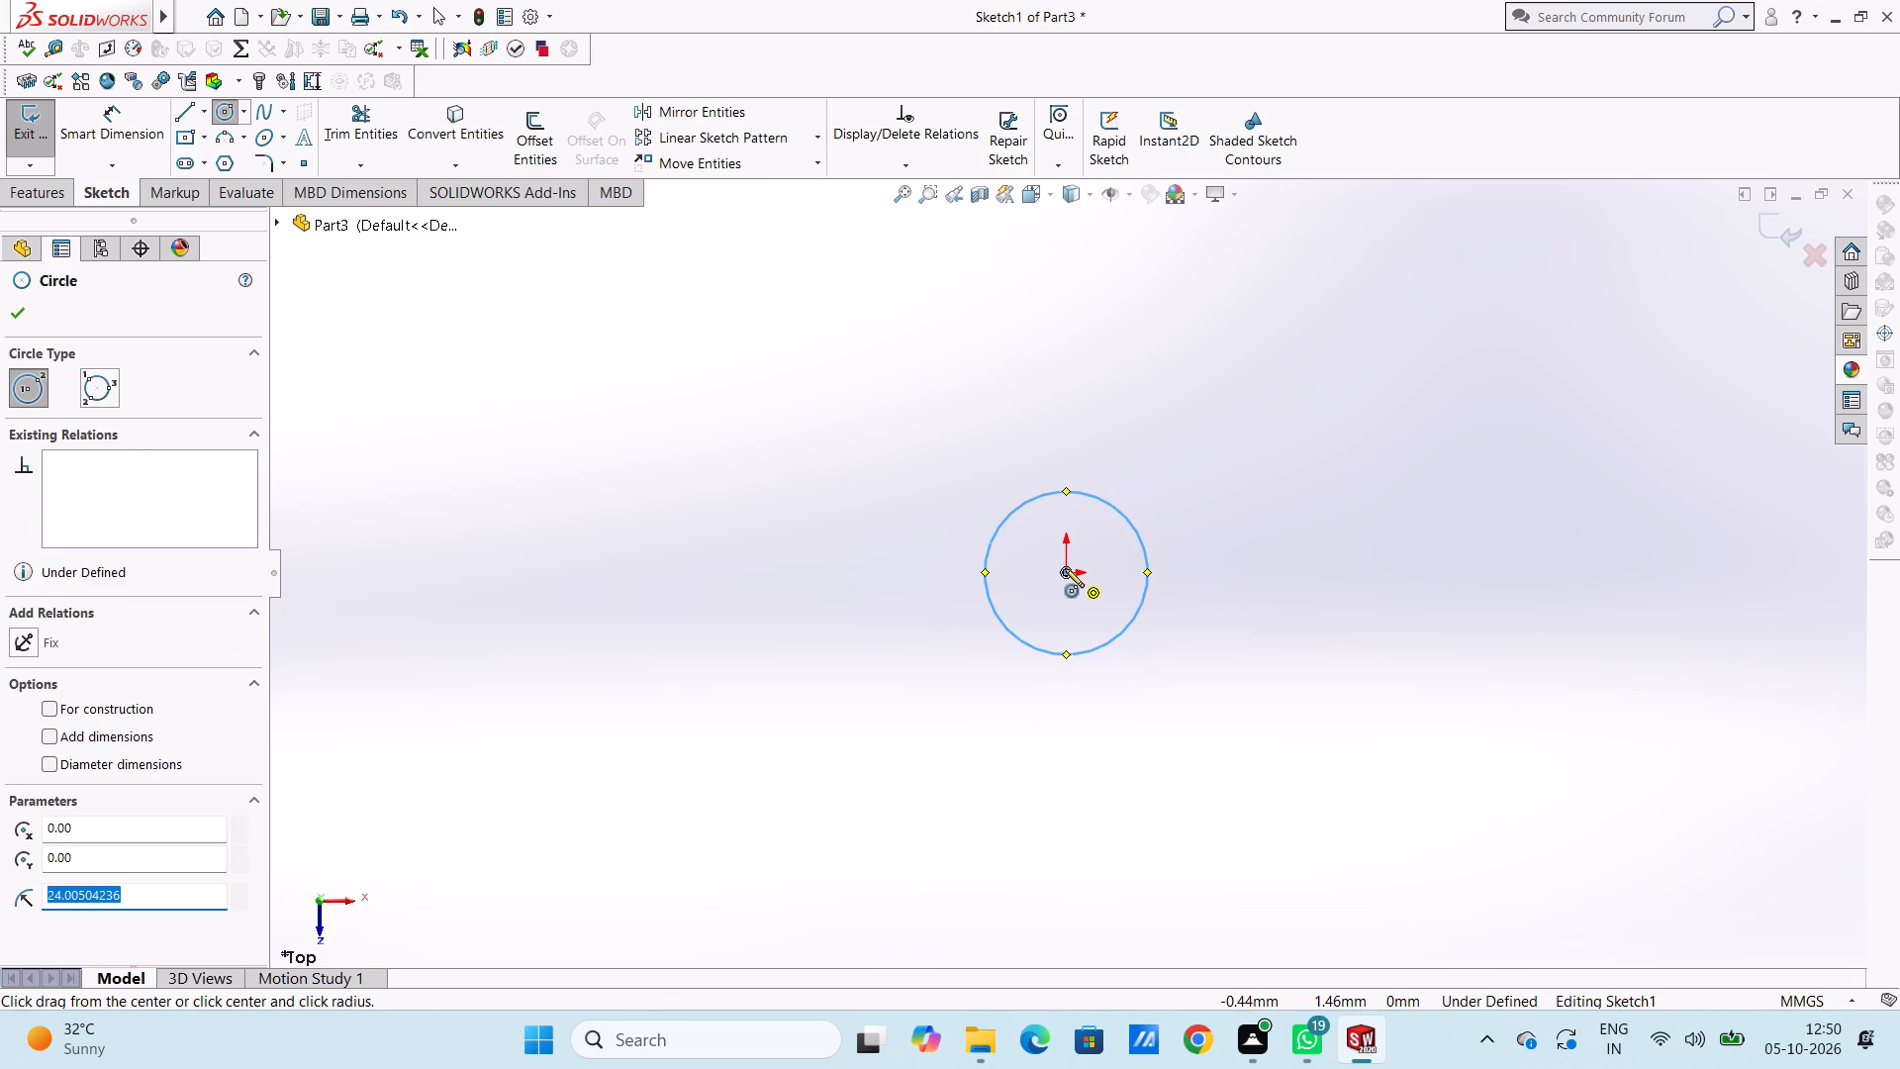
{"action": "left_click", "coordinate": [1065, 568]}
{"action": "left_click", "coordinate": [1087, 612]}
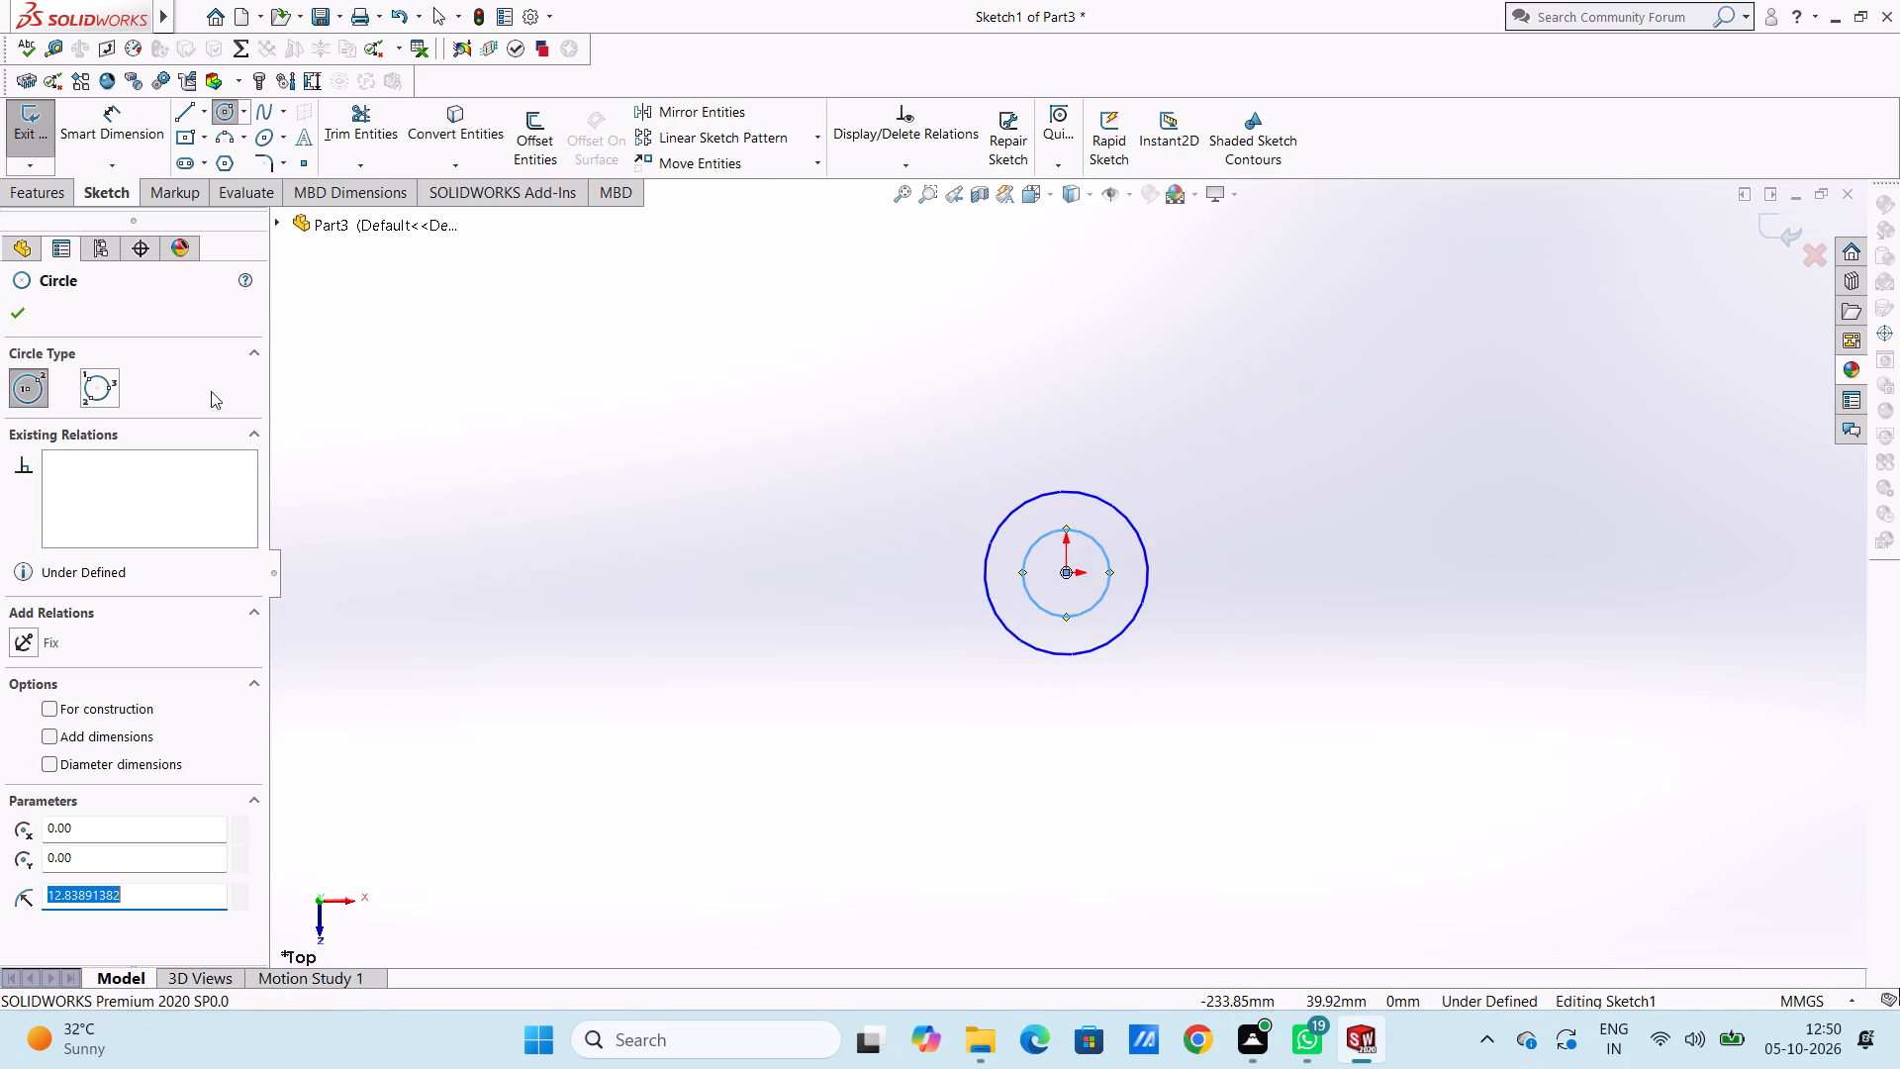
{"action": "left_click", "coordinate": [15, 315]}
Dimension the outer circle's diameter as 50 mm.
{"action": "left_click", "coordinate": [106, 128]}
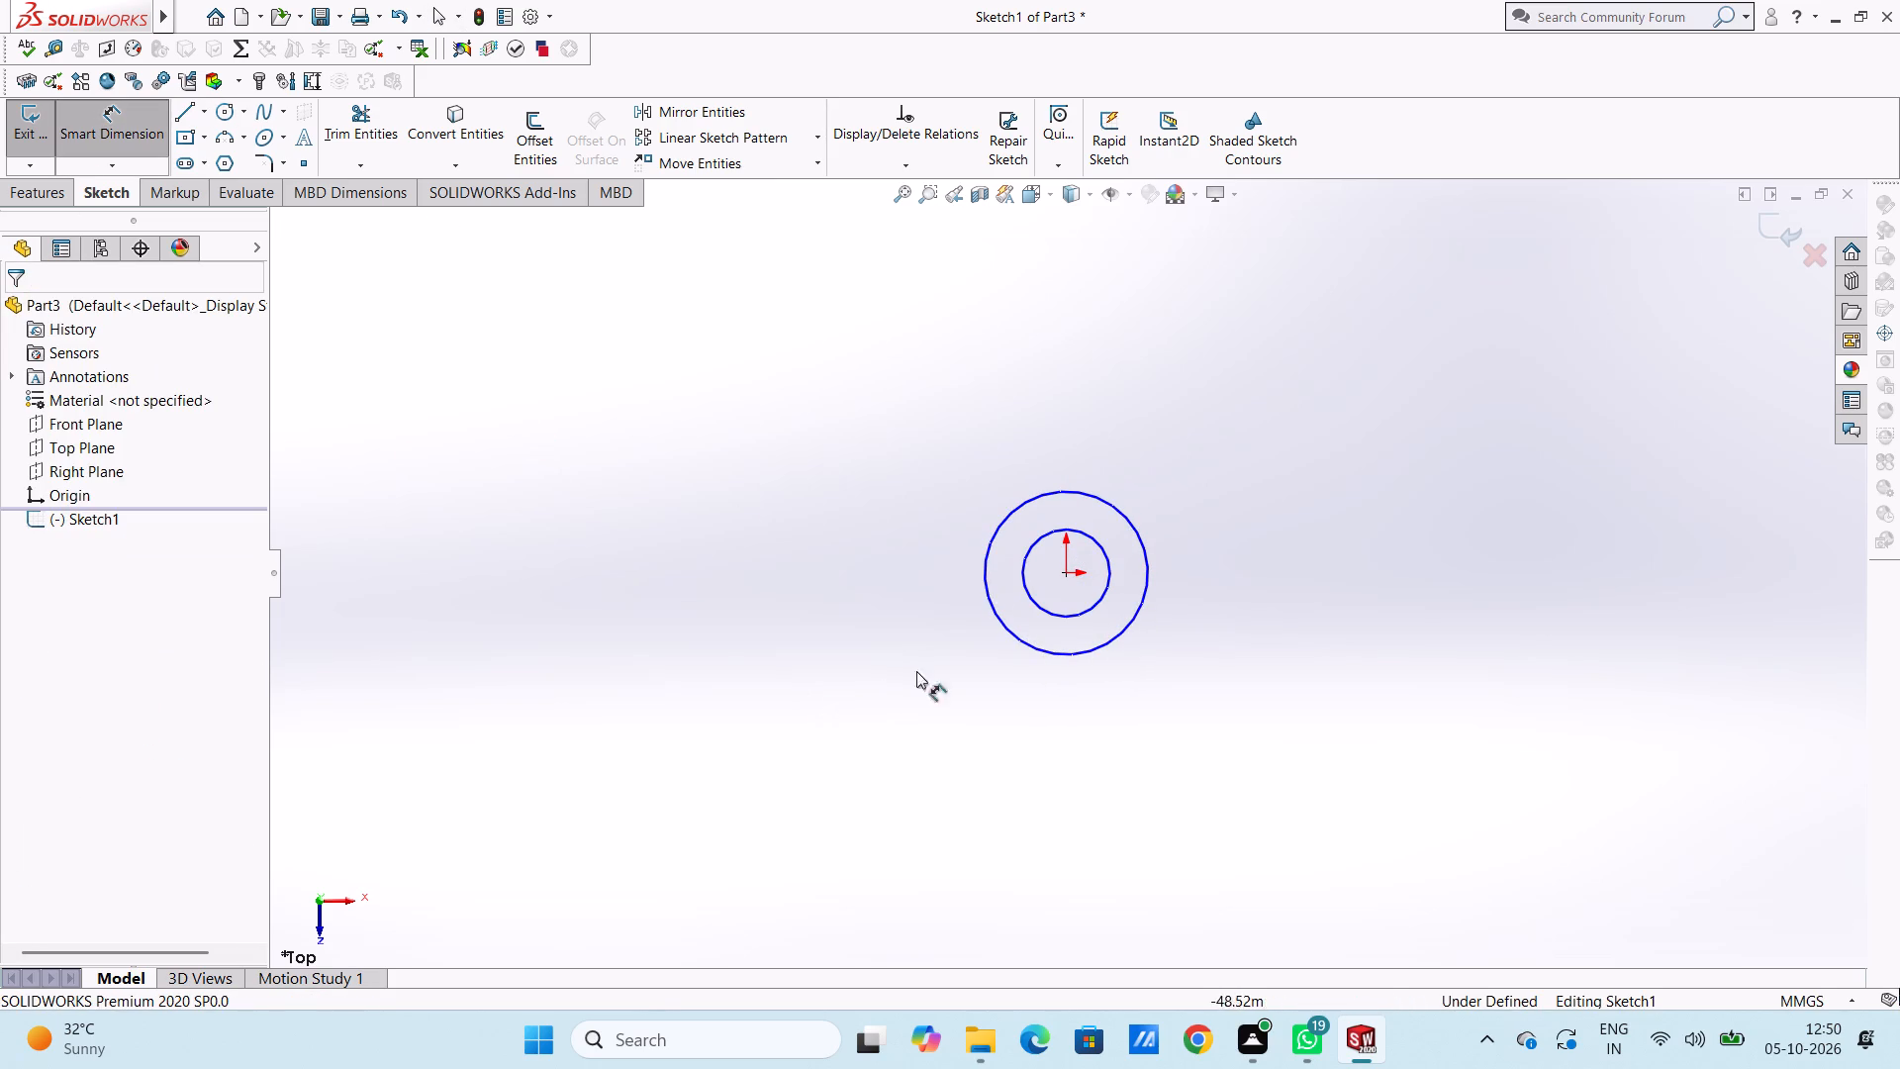
{"action": "left_click", "coordinate": [1139, 595]}
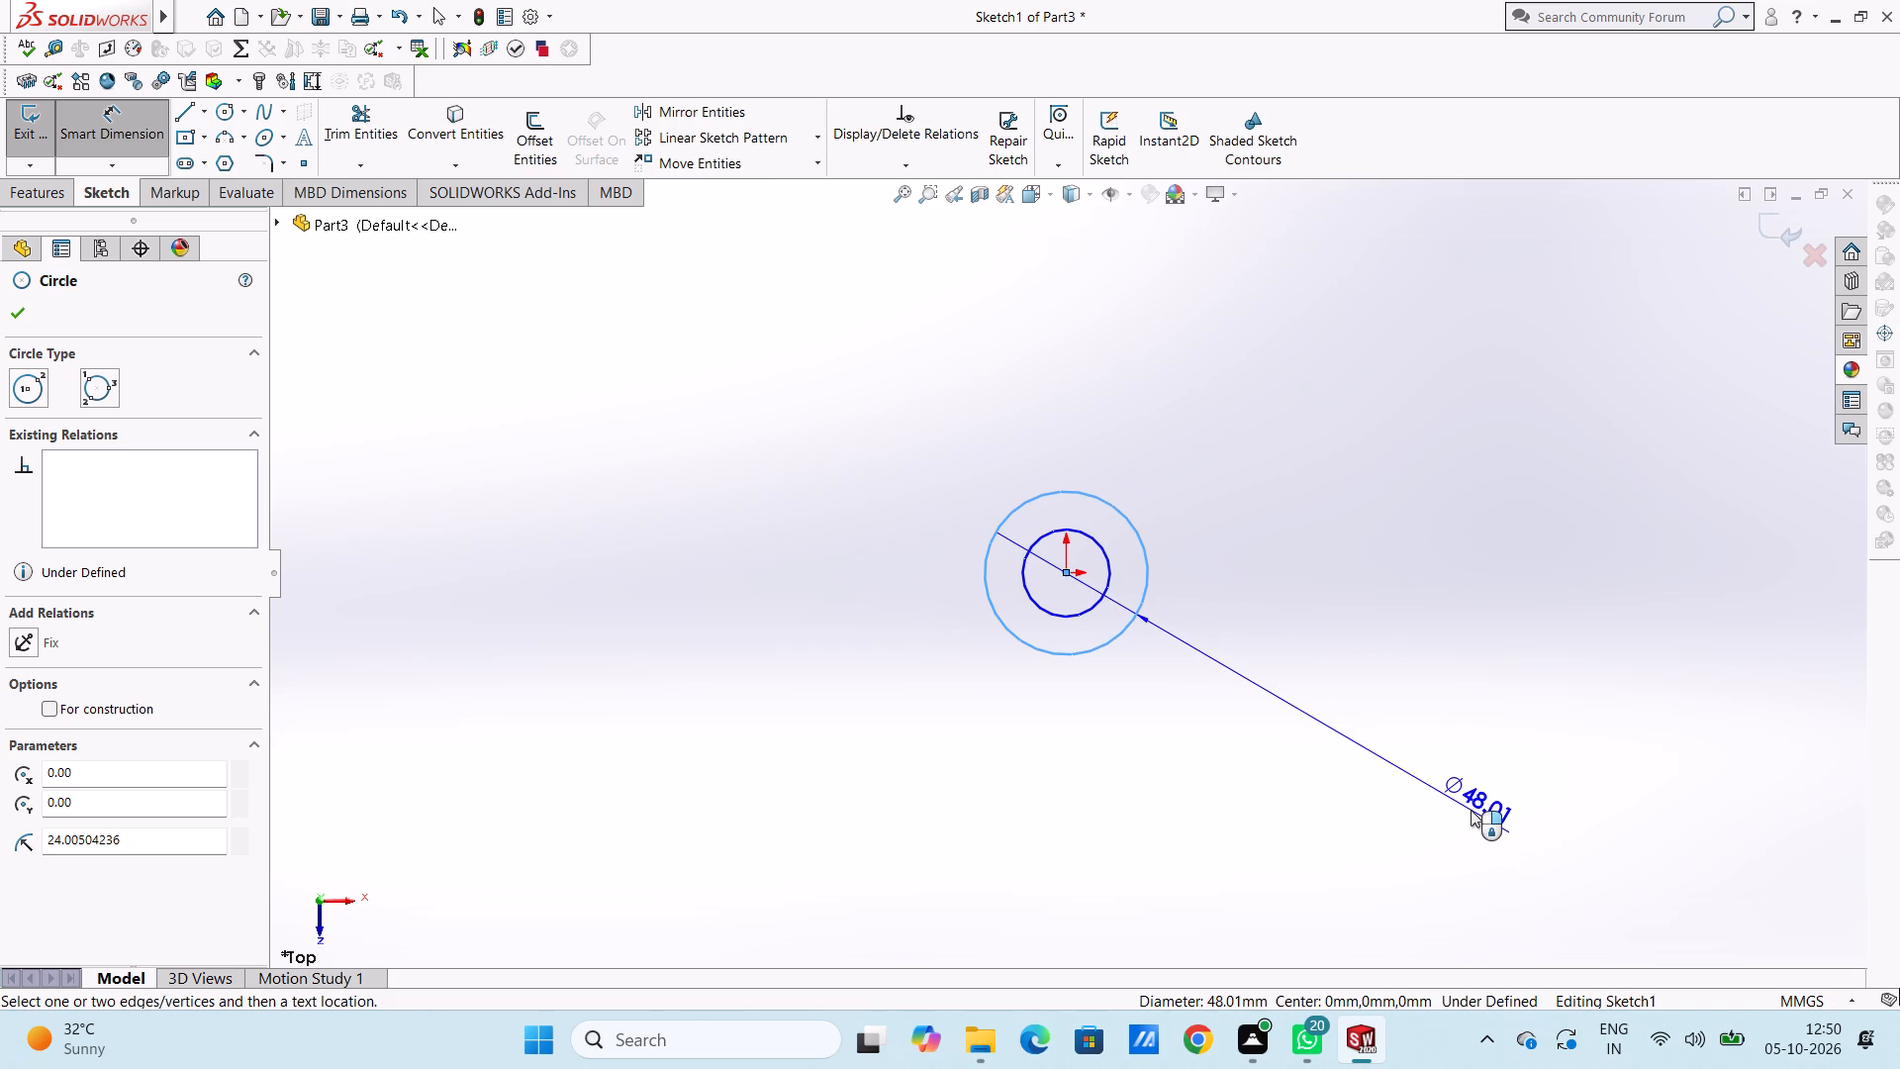
{"action": "left_click", "coordinate": [1389, 736]}
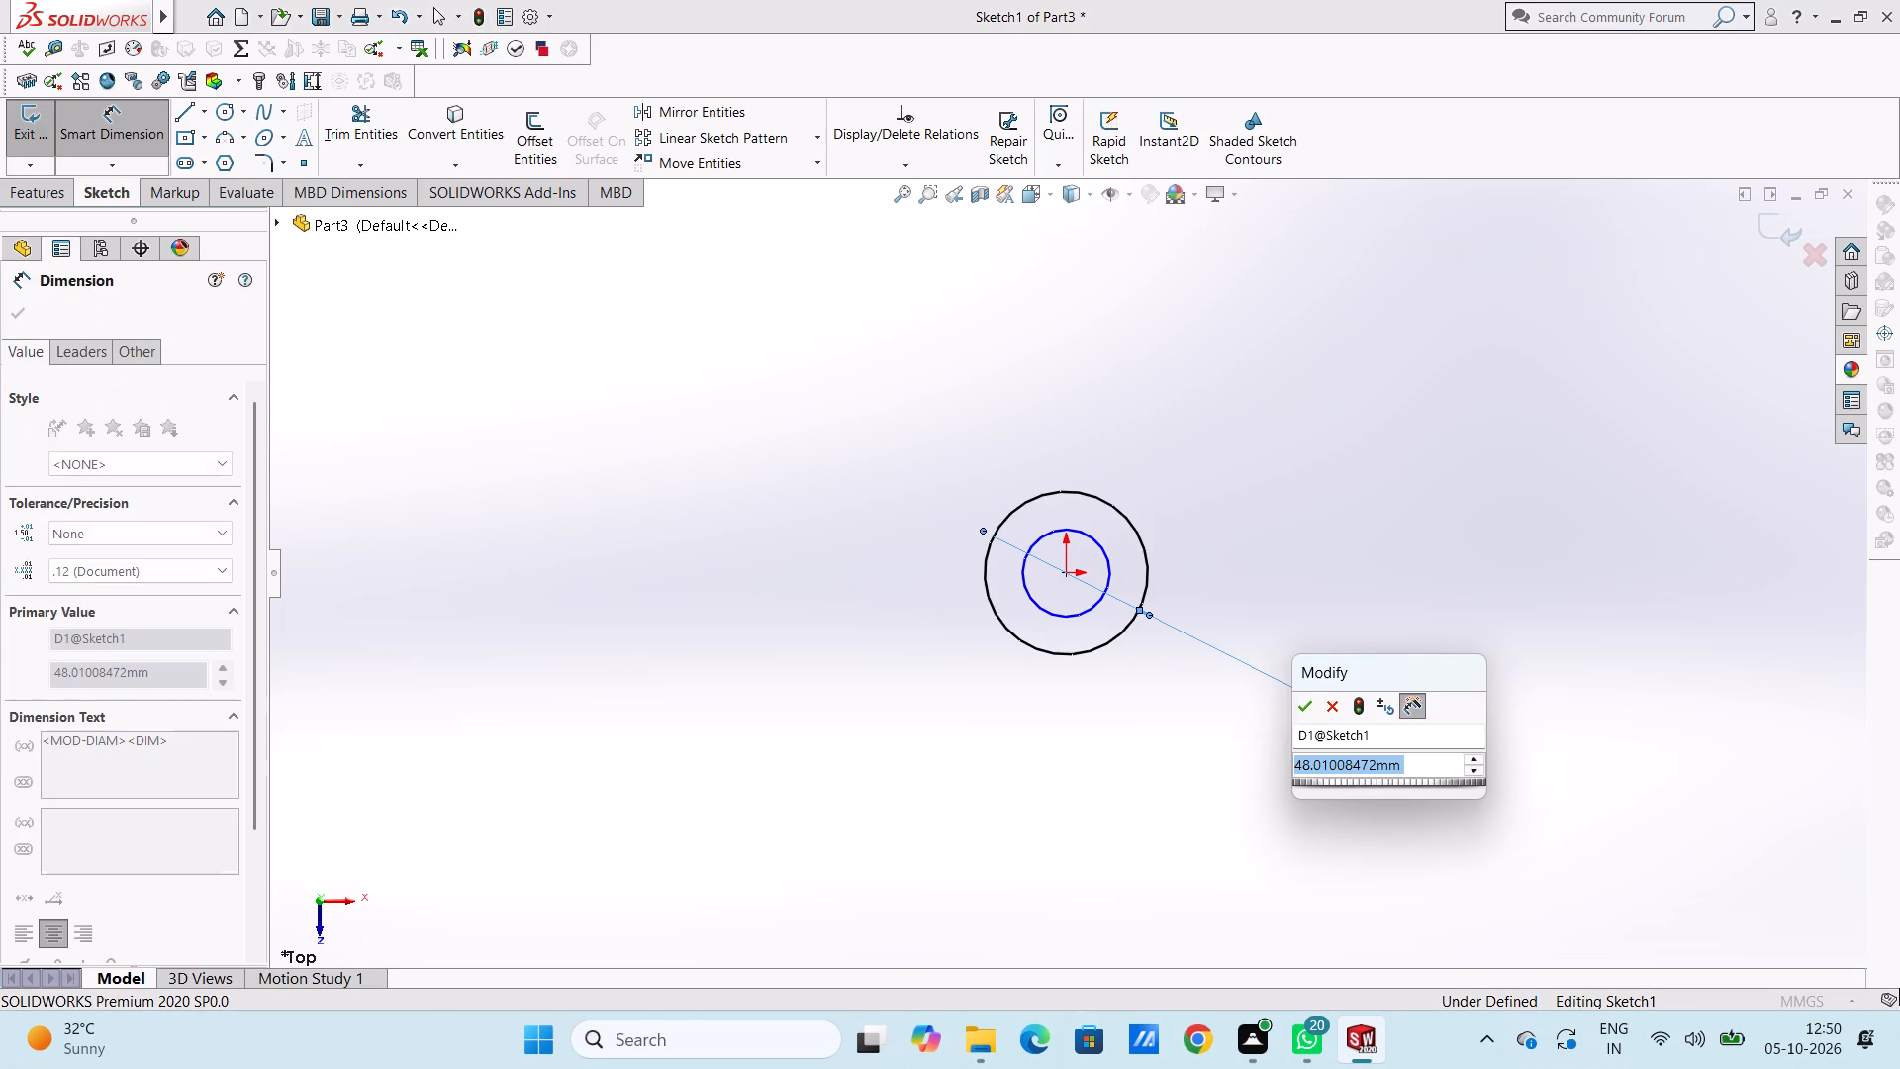
{"action": "type", "text": "50"}
{"action": "key", "text": "Return"}
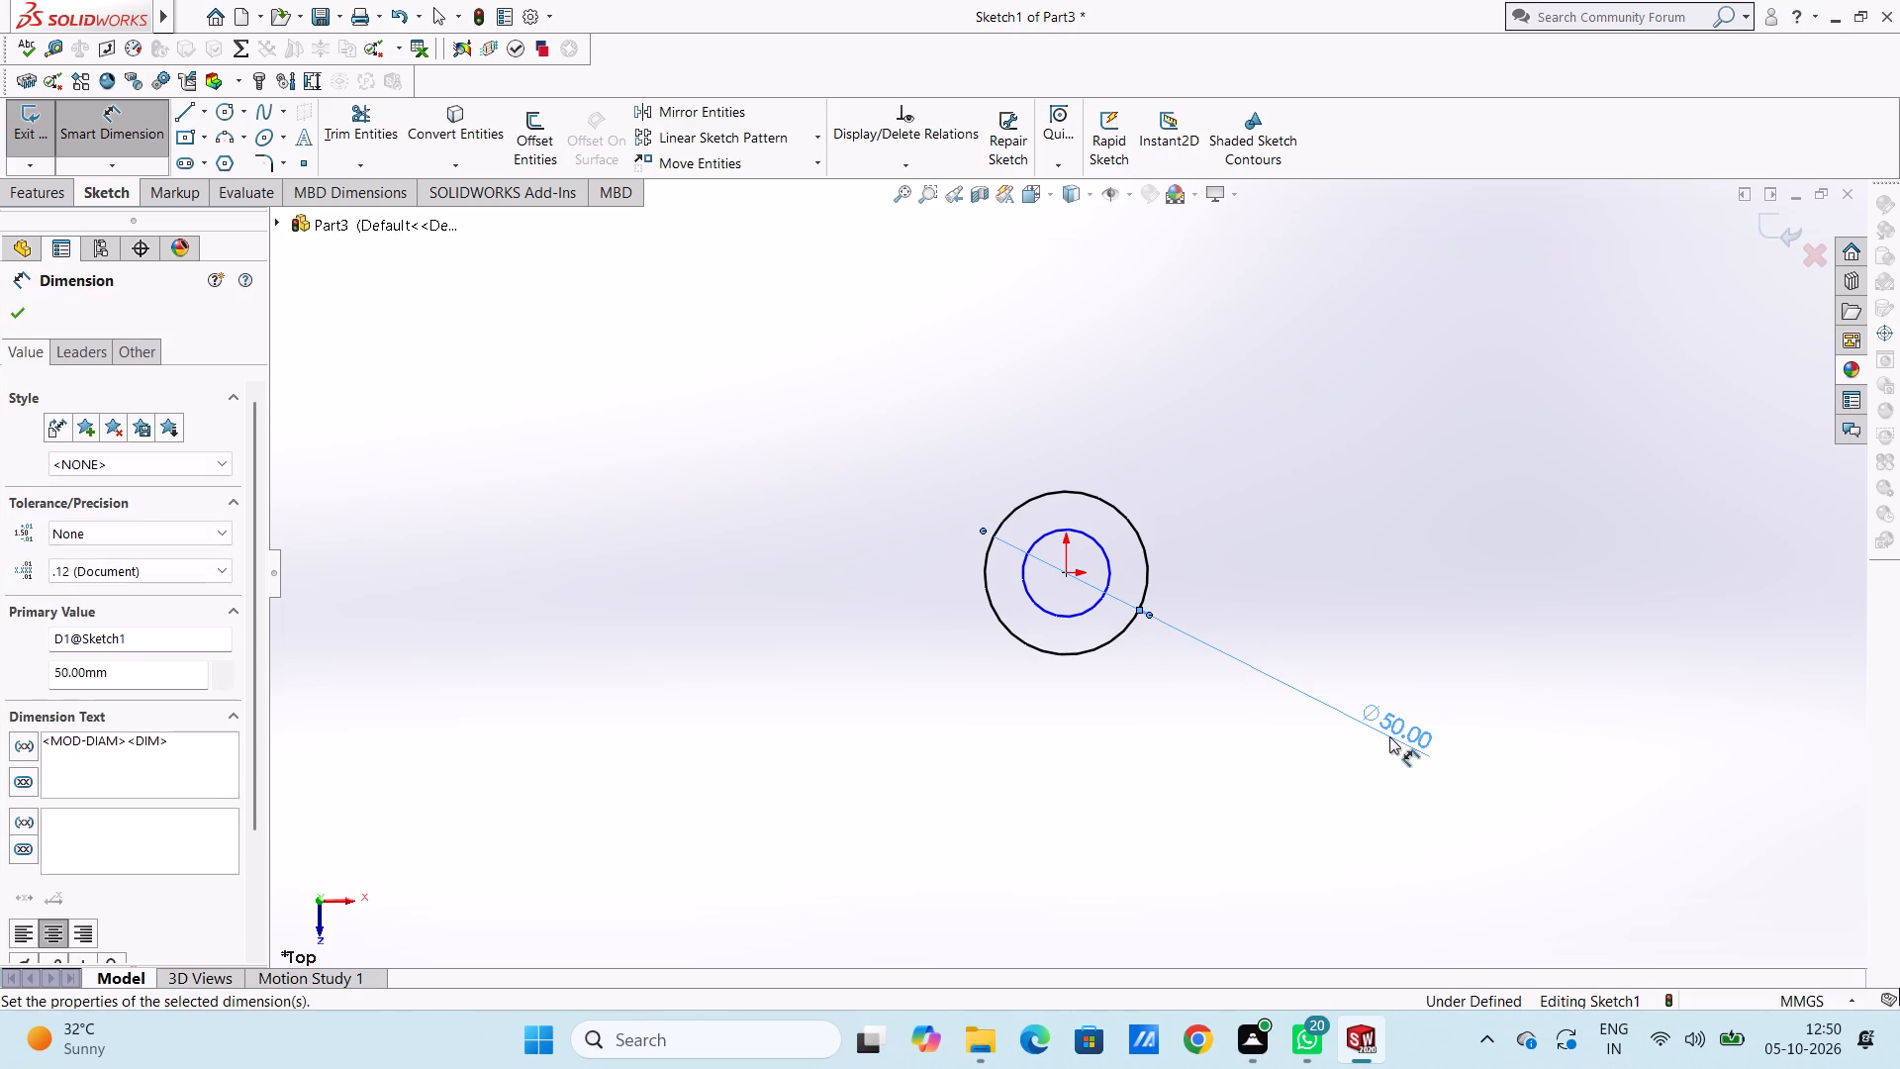
{"action": "left_click", "coordinate": [1375, 629]}
Dimension the inner circle's diameter as 32 mm.
{"action": "left_click", "coordinate": [1074, 613]}
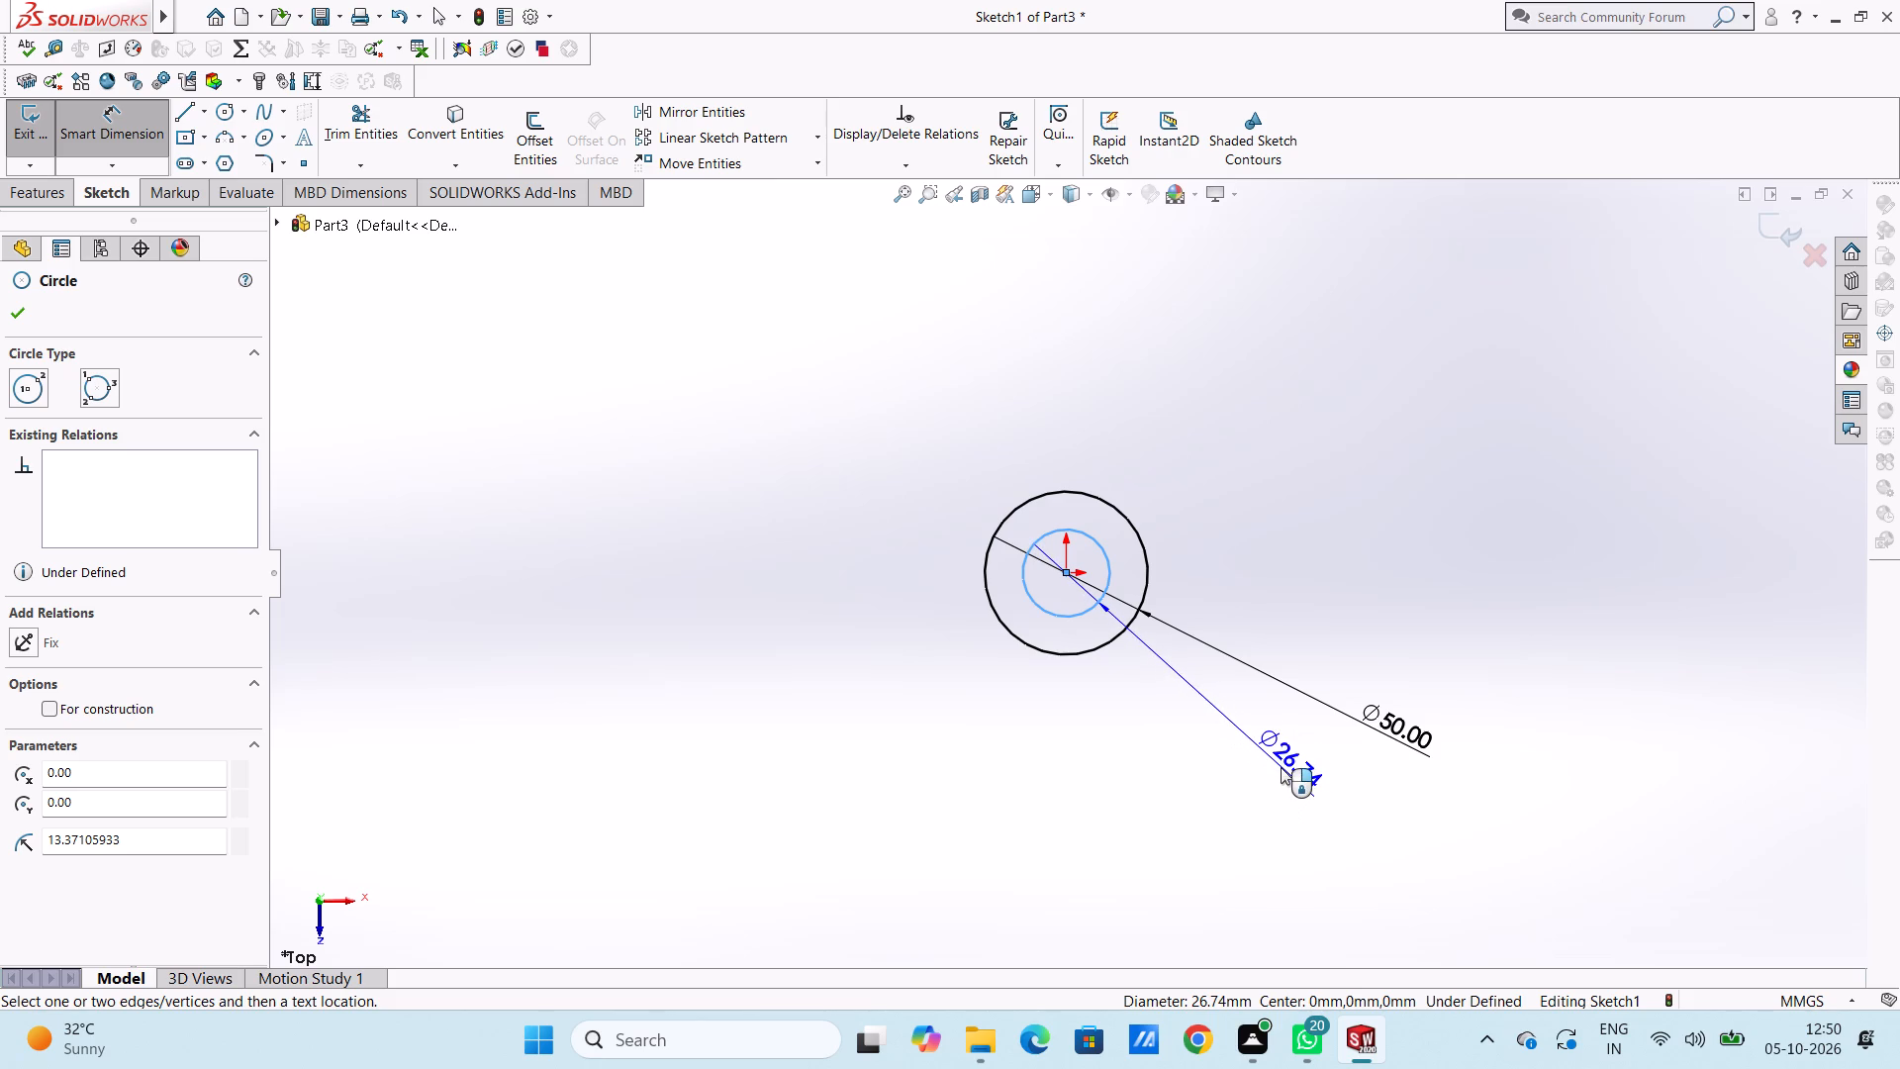
{"action": "left_click", "coordinate": [1282, 756]}
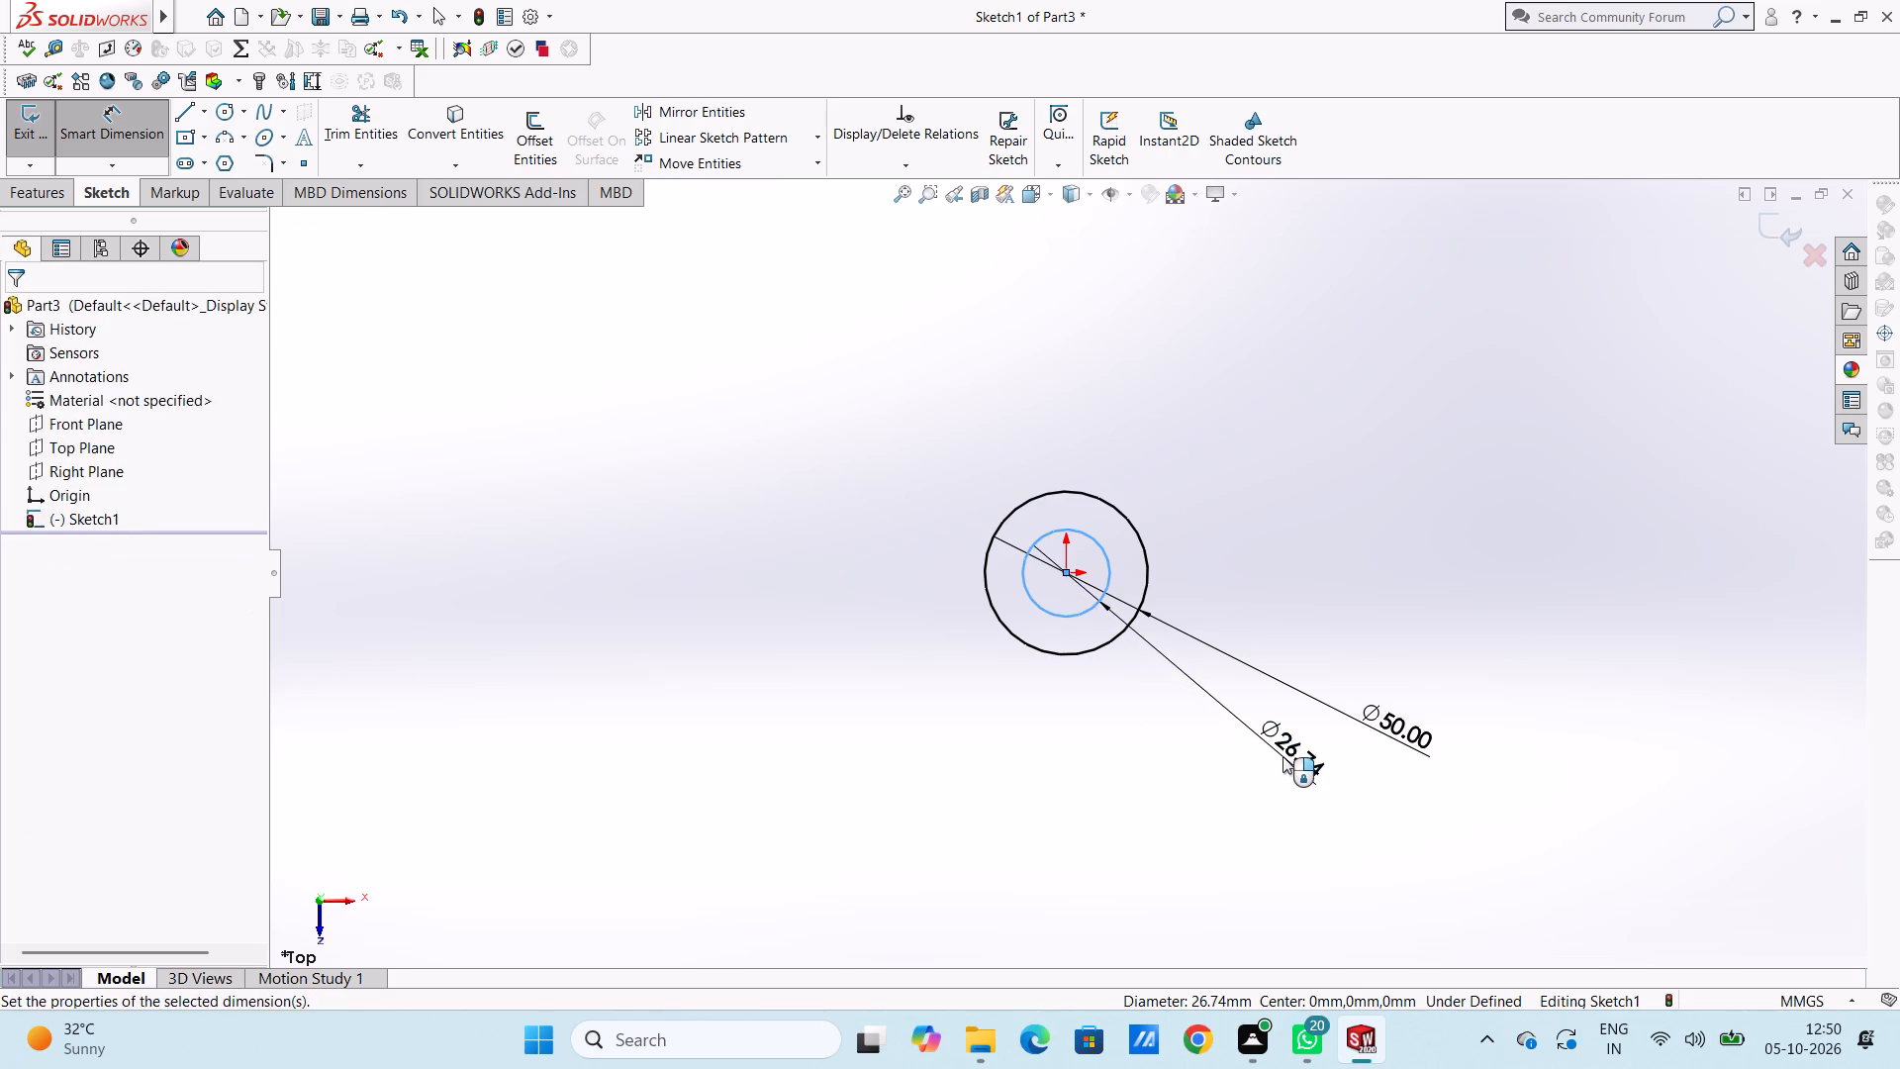
{"action": "type", "text": "32"}
{"action": "key", "text": "Return"}
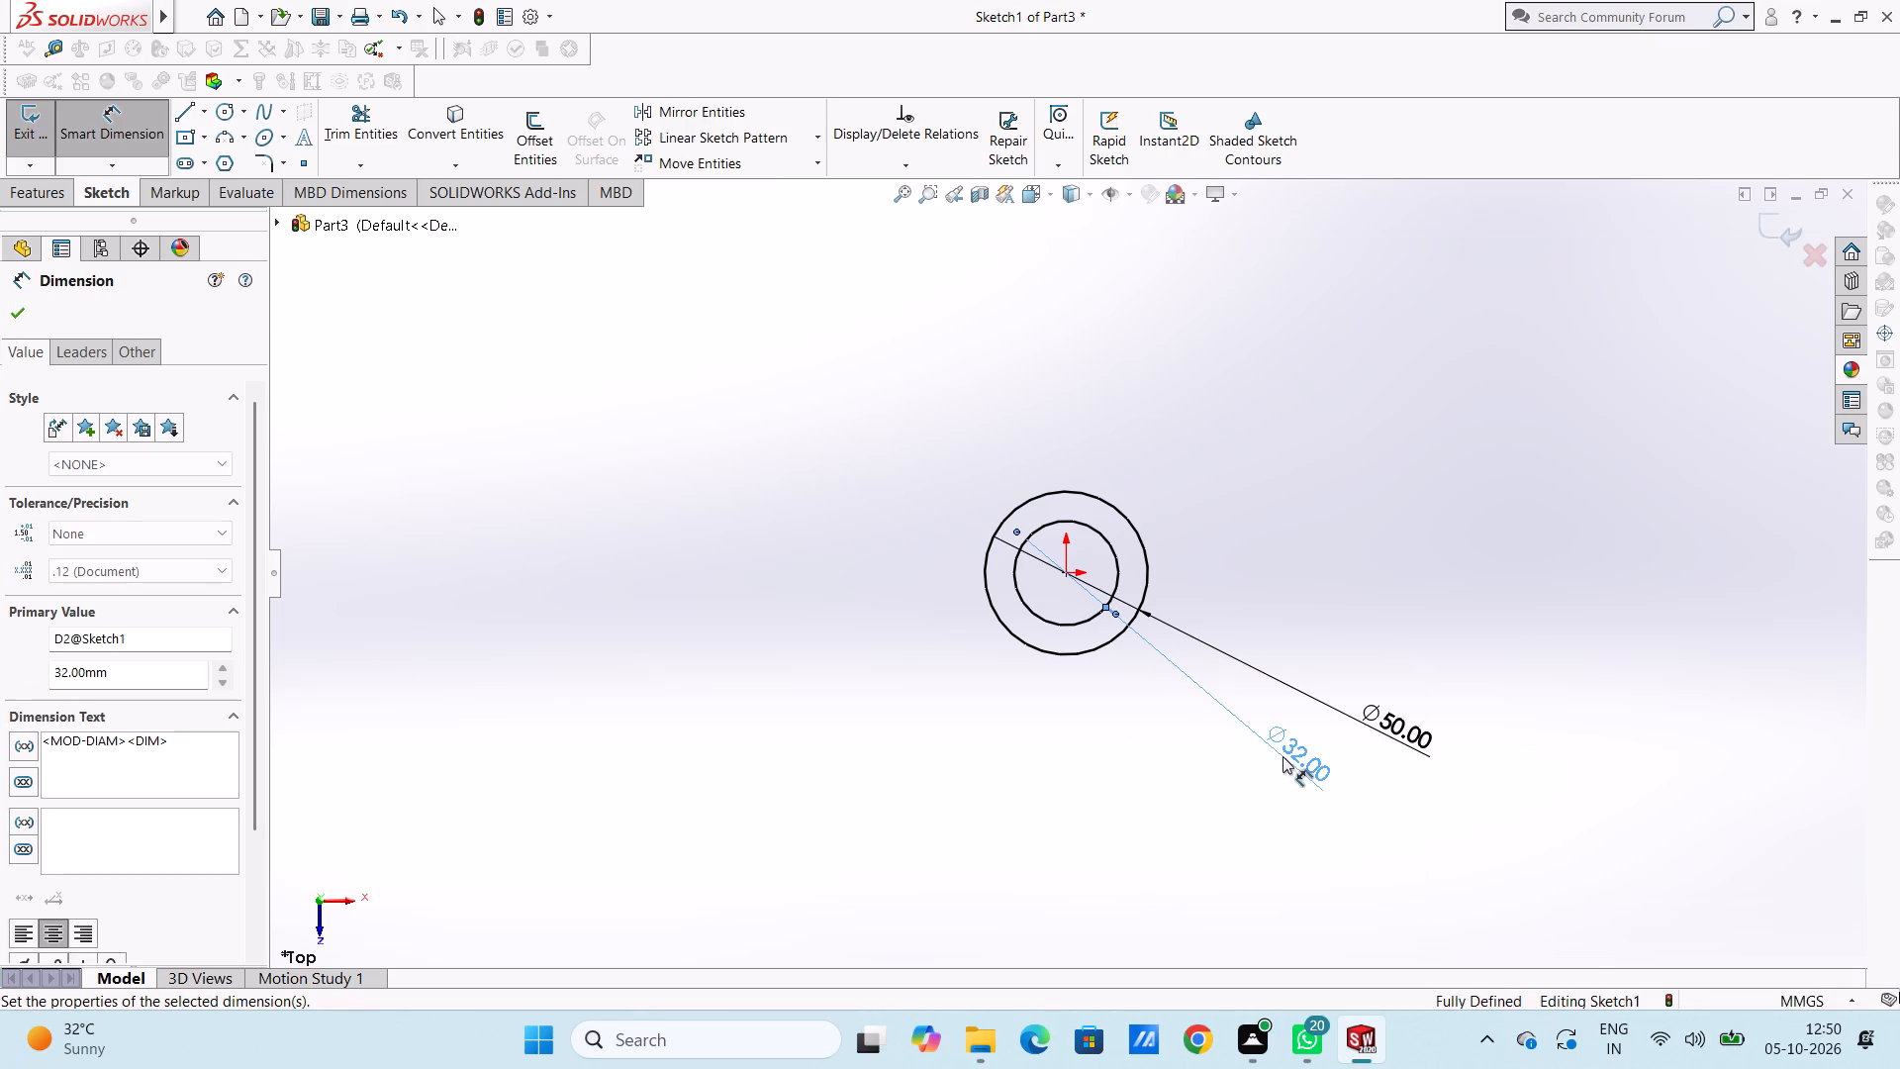
{"action": "left_click", "coordinate": [885, 547]}
{"action": "scroll", "coordinate": [885, 548], "scroll_direction": "up", "scroll_amount": 2}
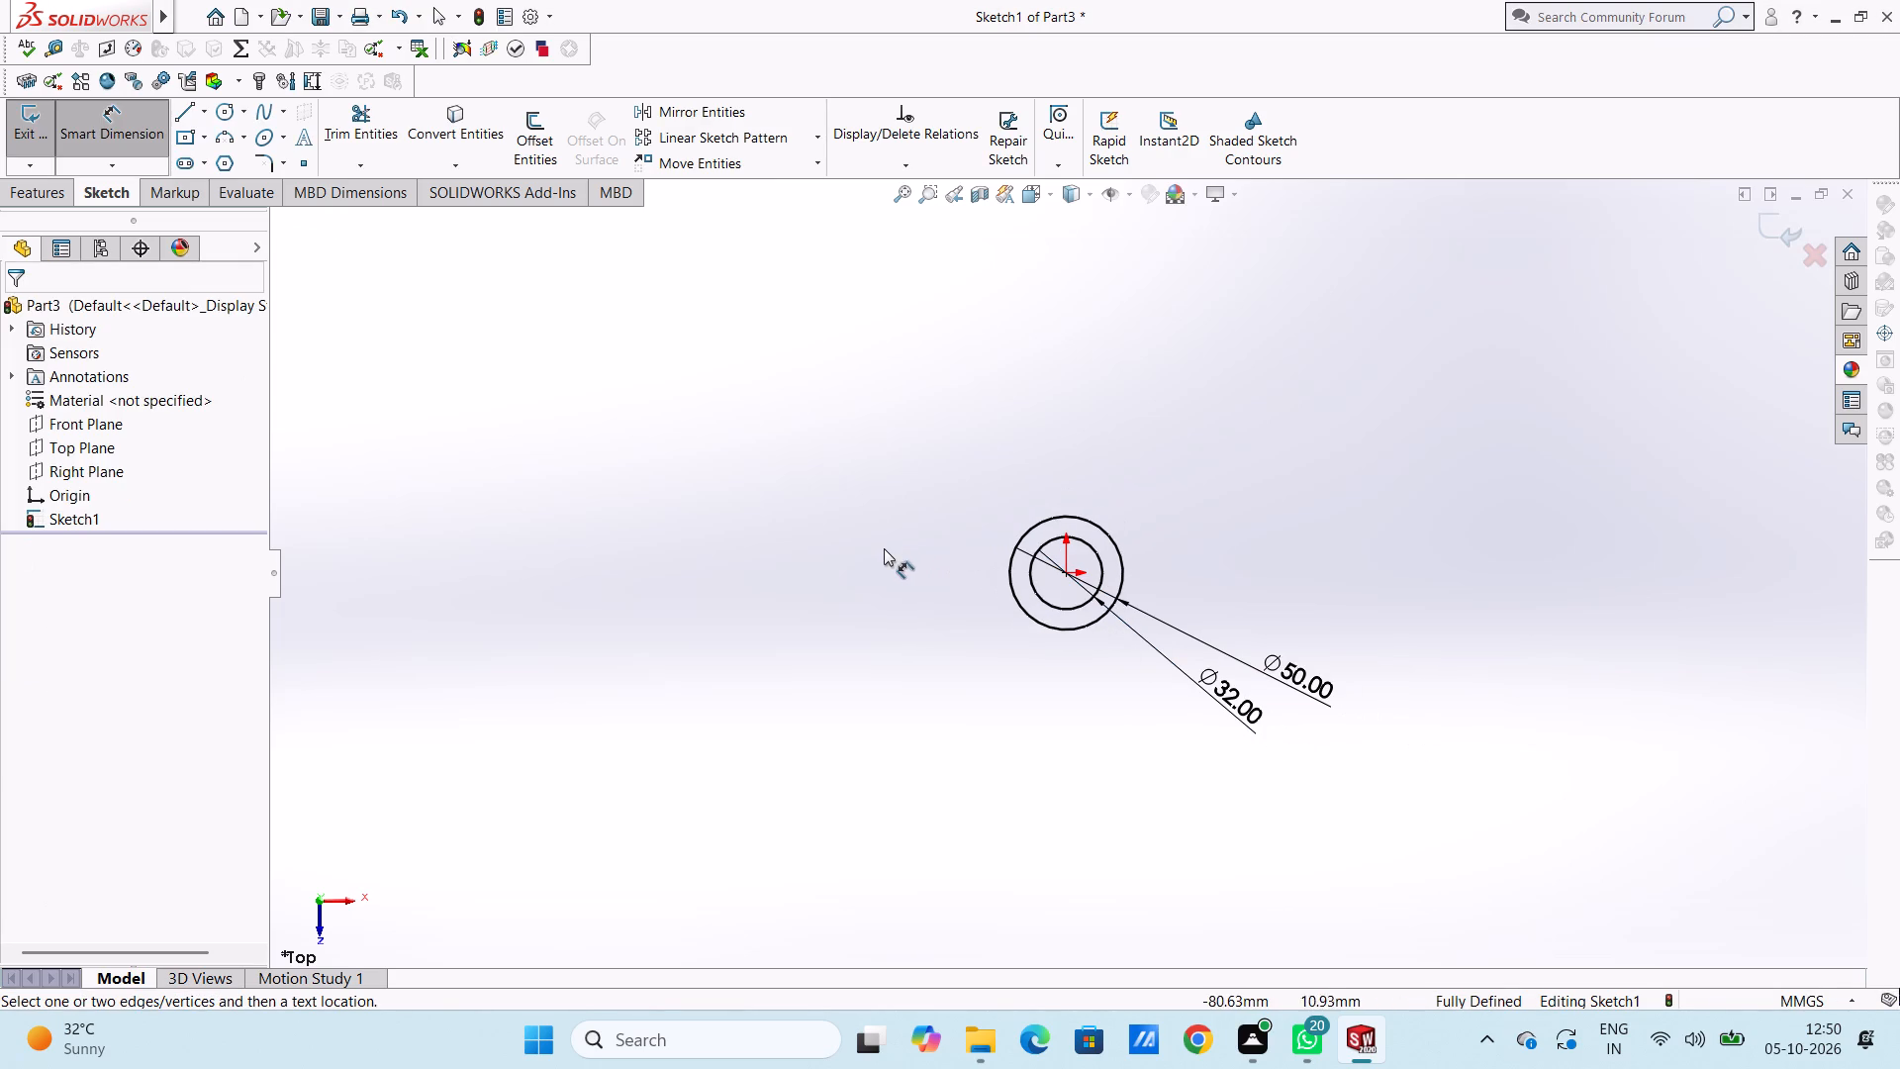
{"action": "scroll", "coordinate": [1119, 600], "scroll_direction": "down", "scroll_amount": 1}
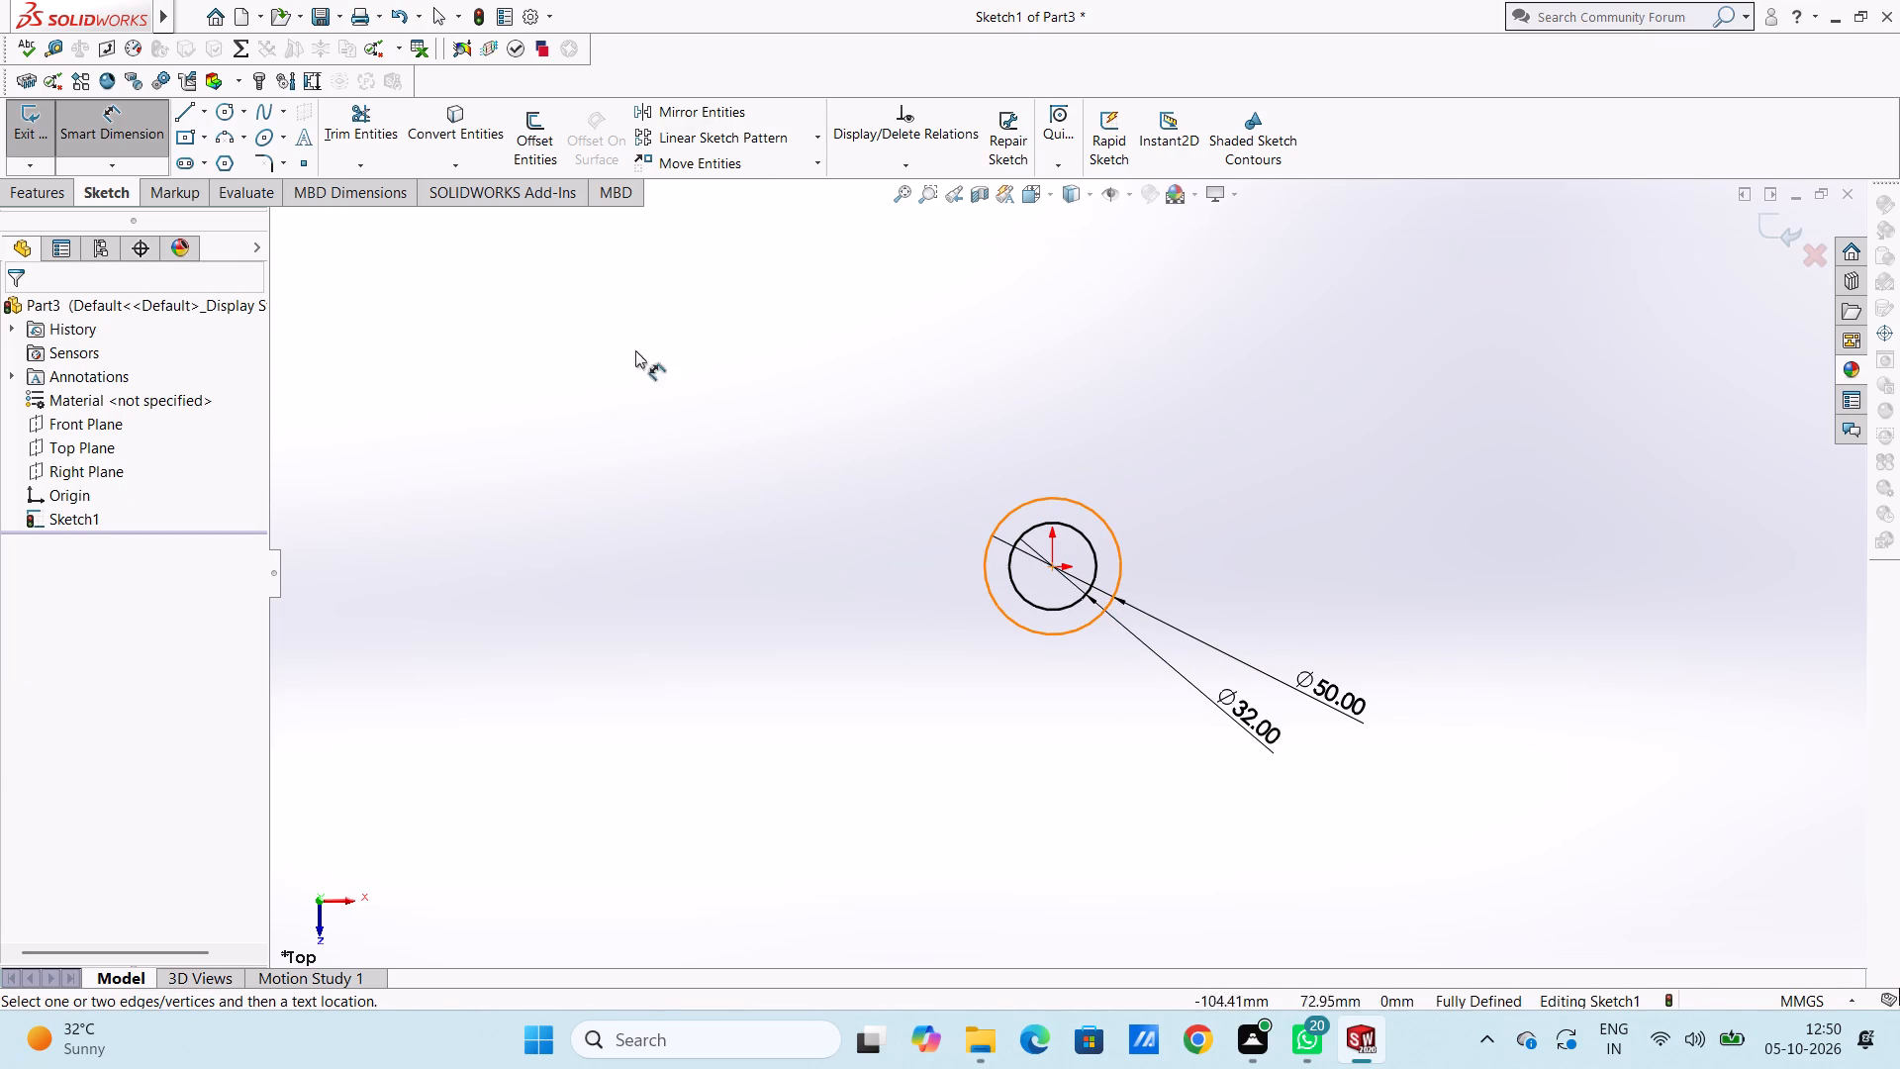
{"action": "left_click", "coordinate": [686, 422]}
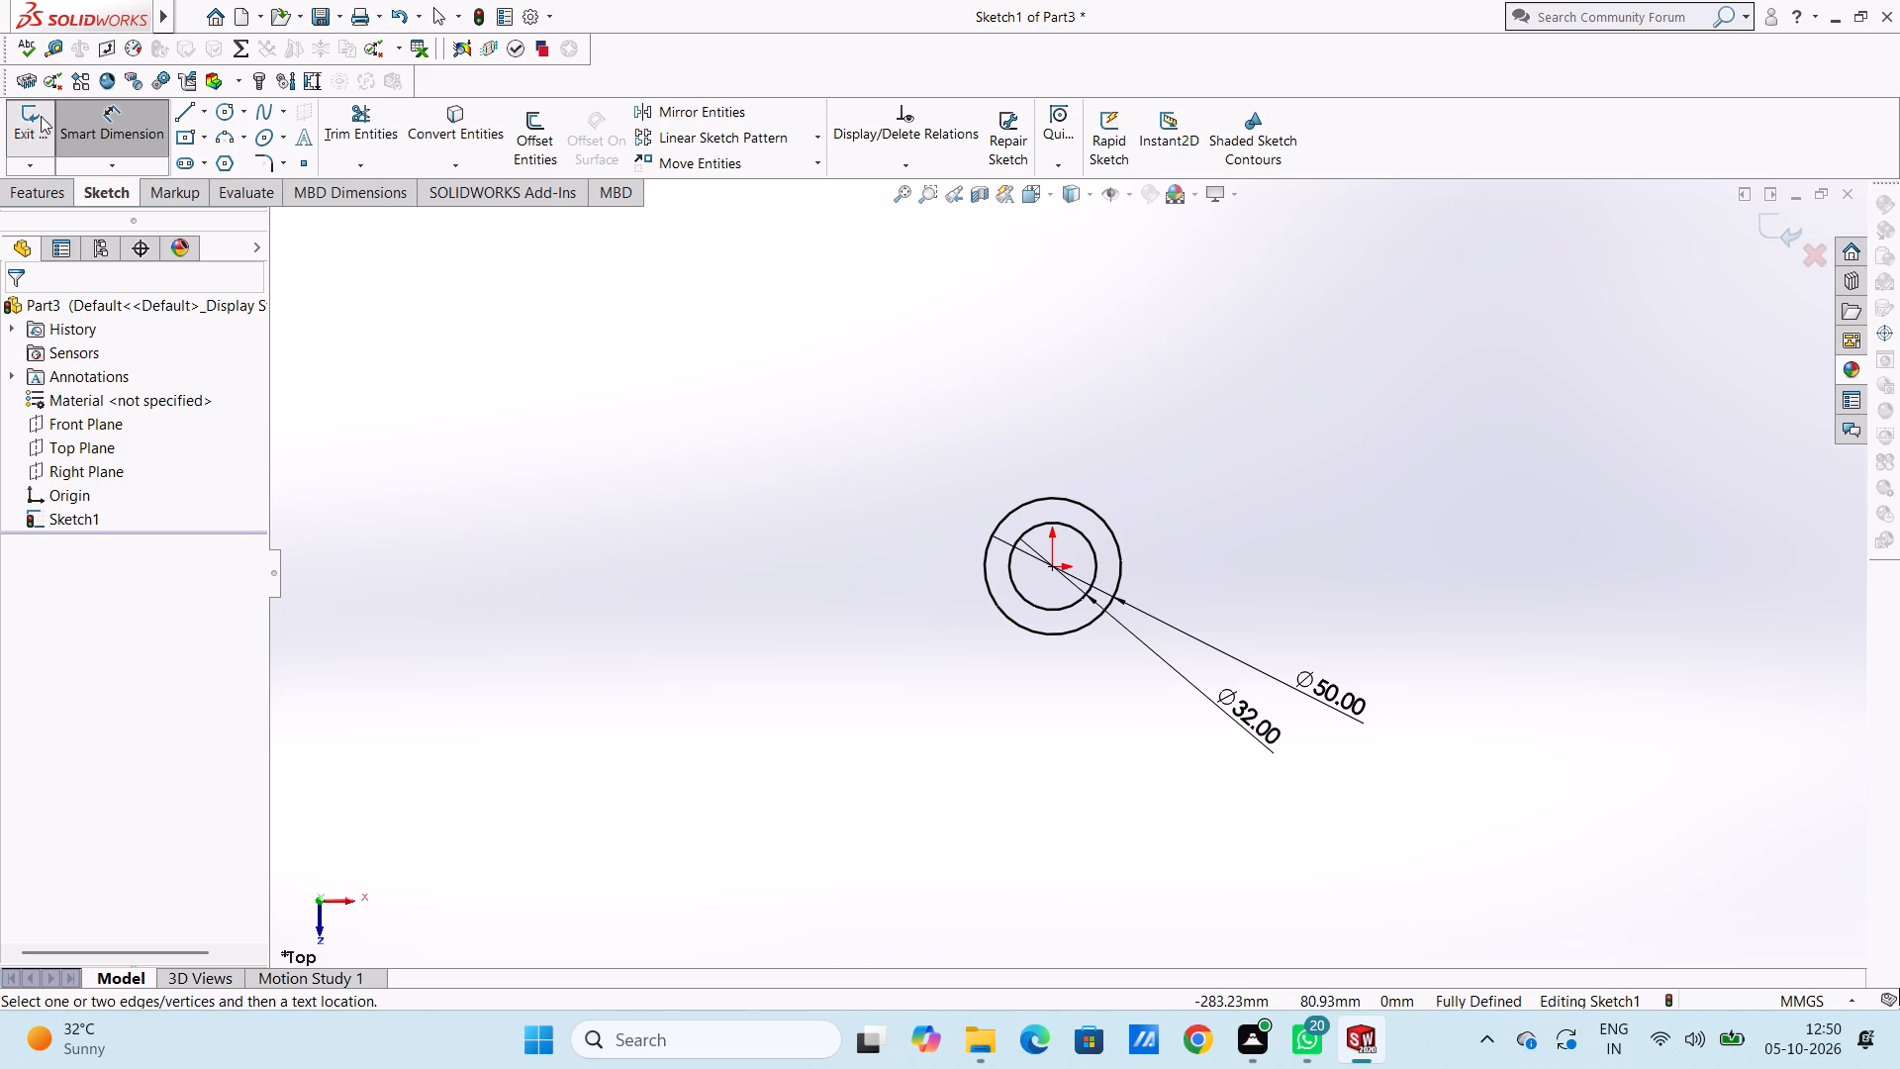
{"action": "left_click", "coordinate": [87, 138]}
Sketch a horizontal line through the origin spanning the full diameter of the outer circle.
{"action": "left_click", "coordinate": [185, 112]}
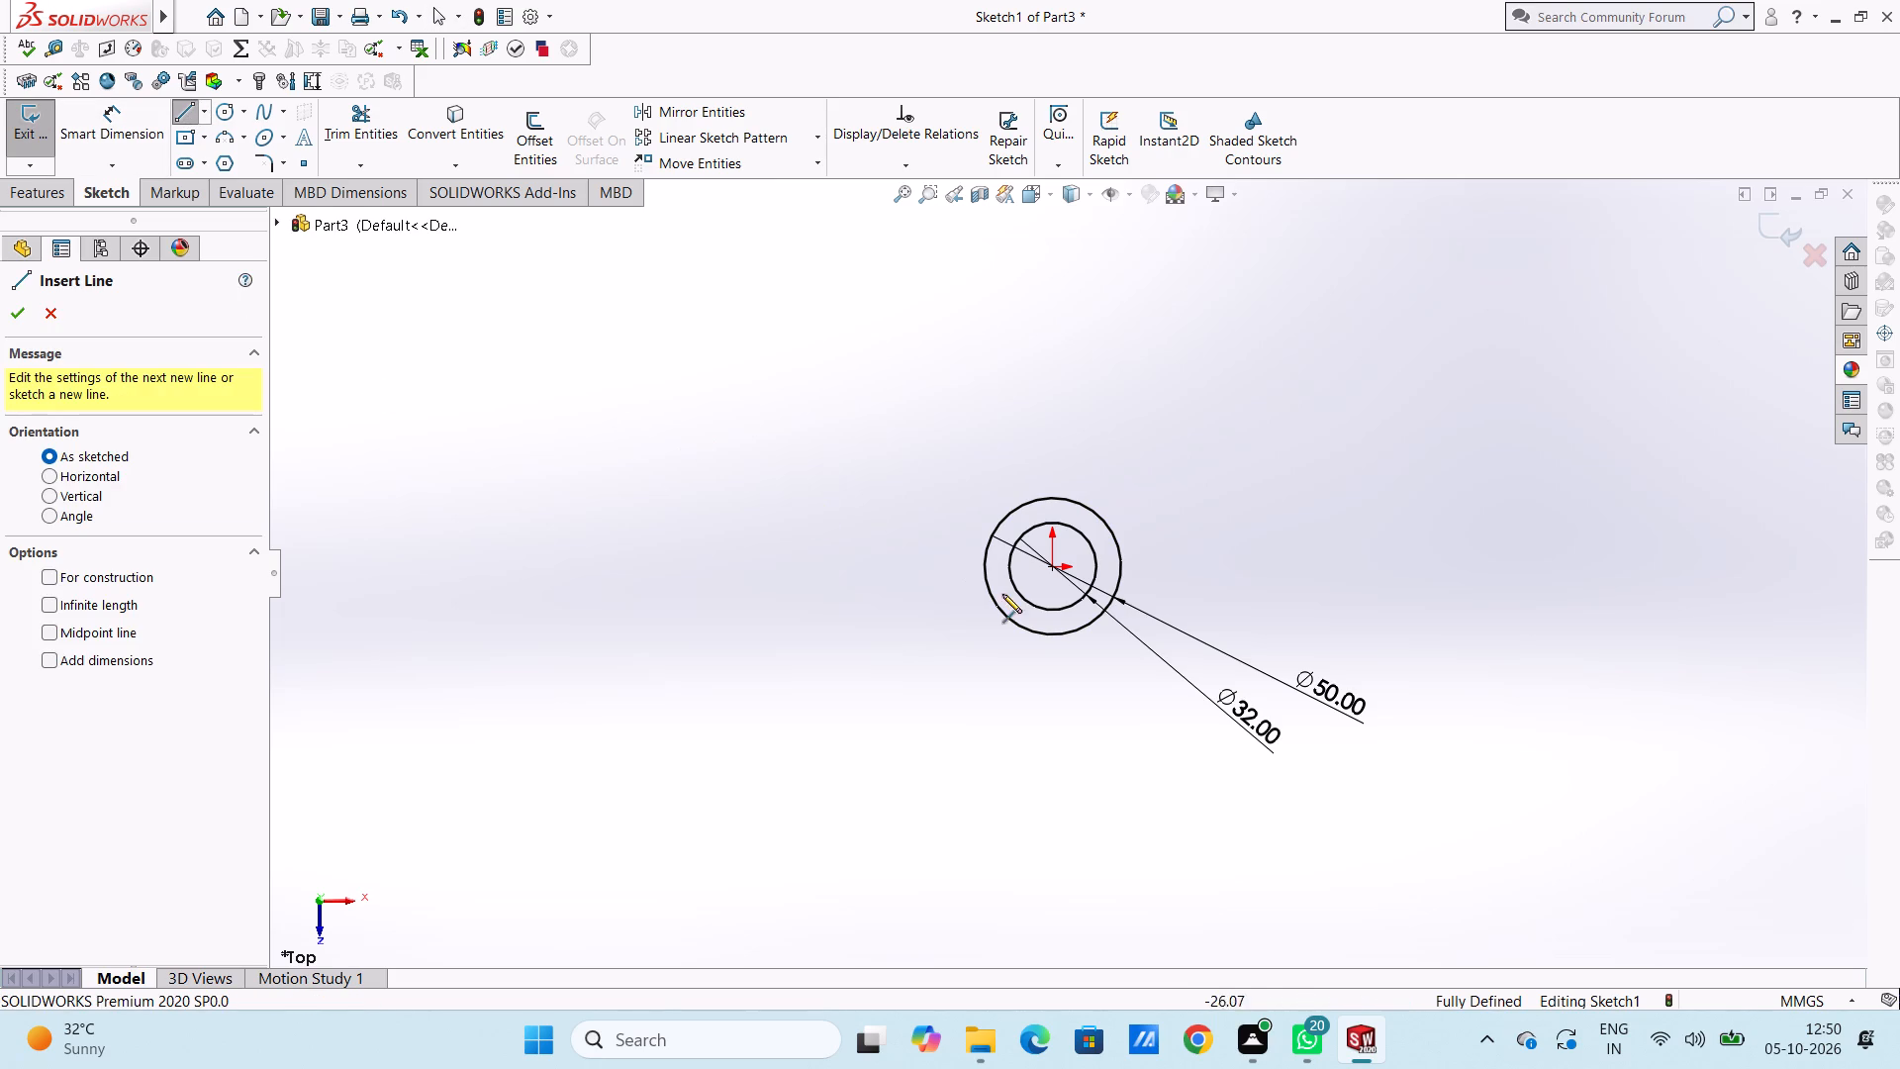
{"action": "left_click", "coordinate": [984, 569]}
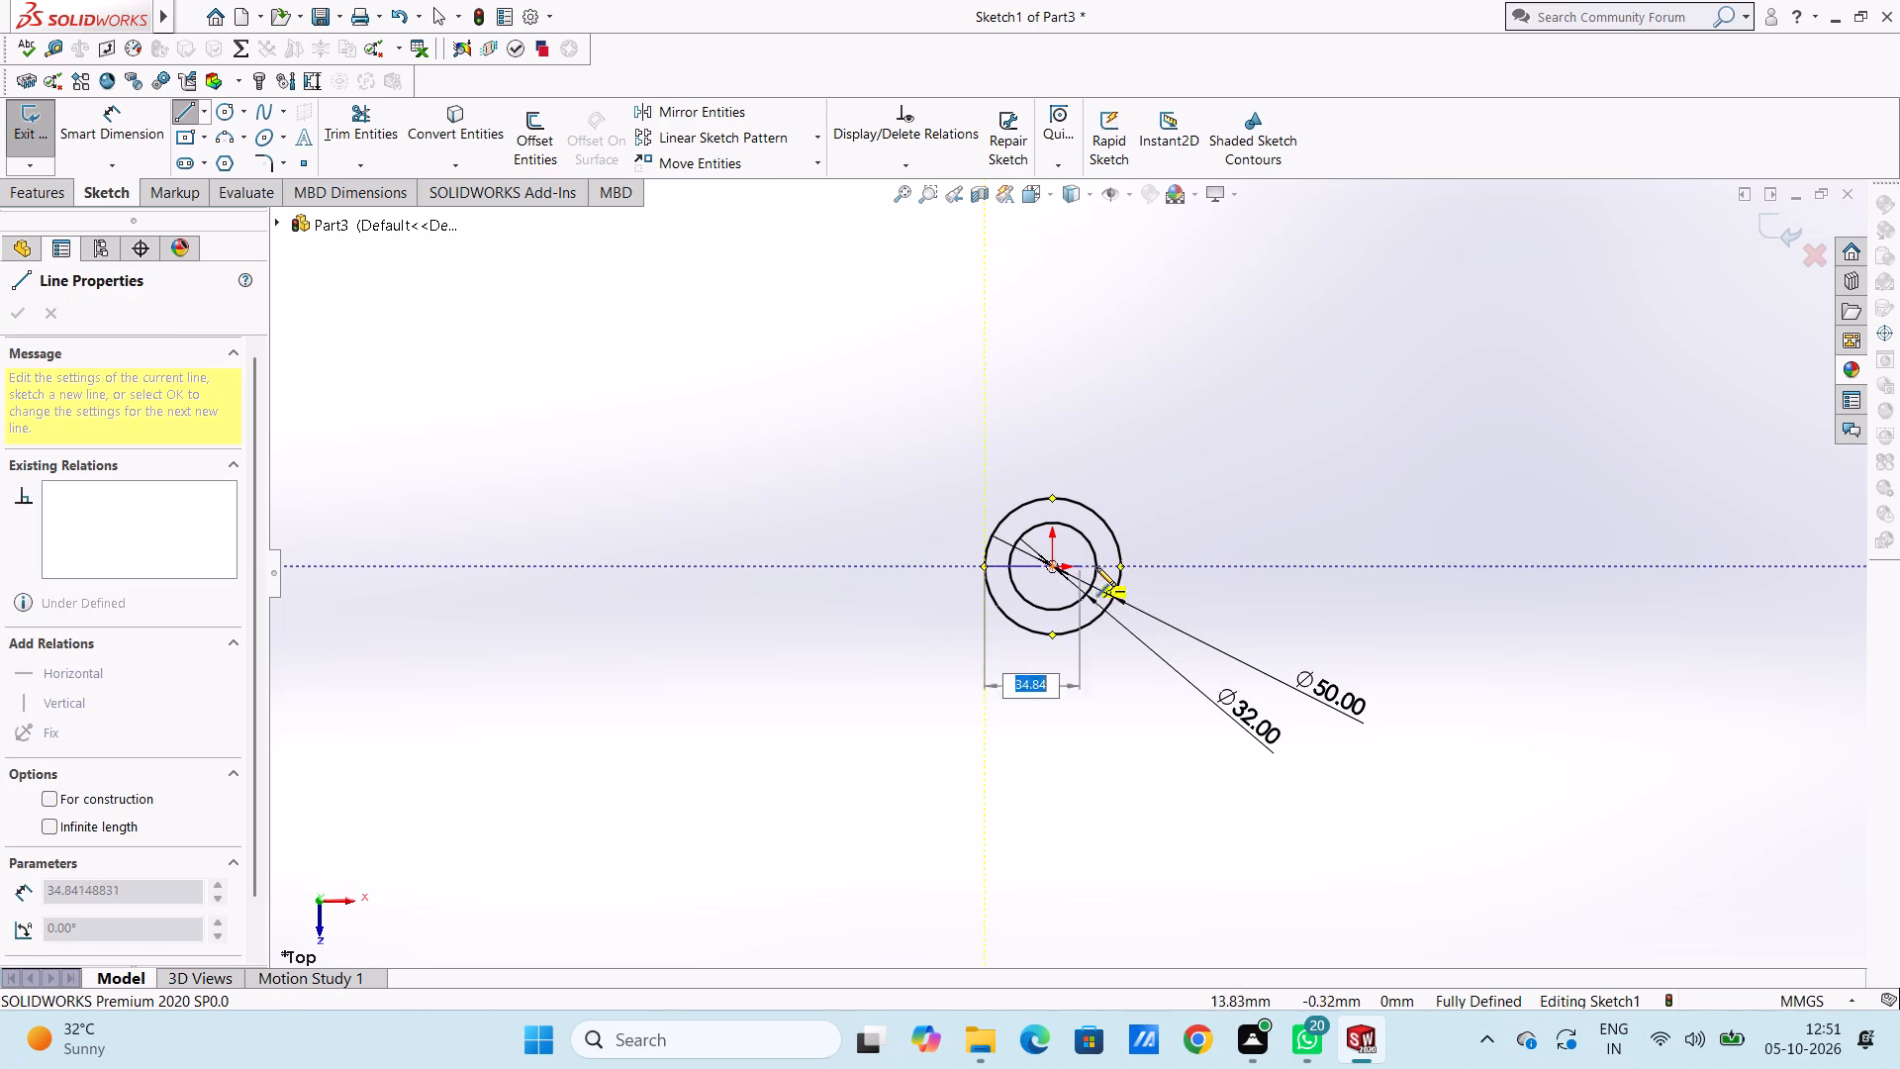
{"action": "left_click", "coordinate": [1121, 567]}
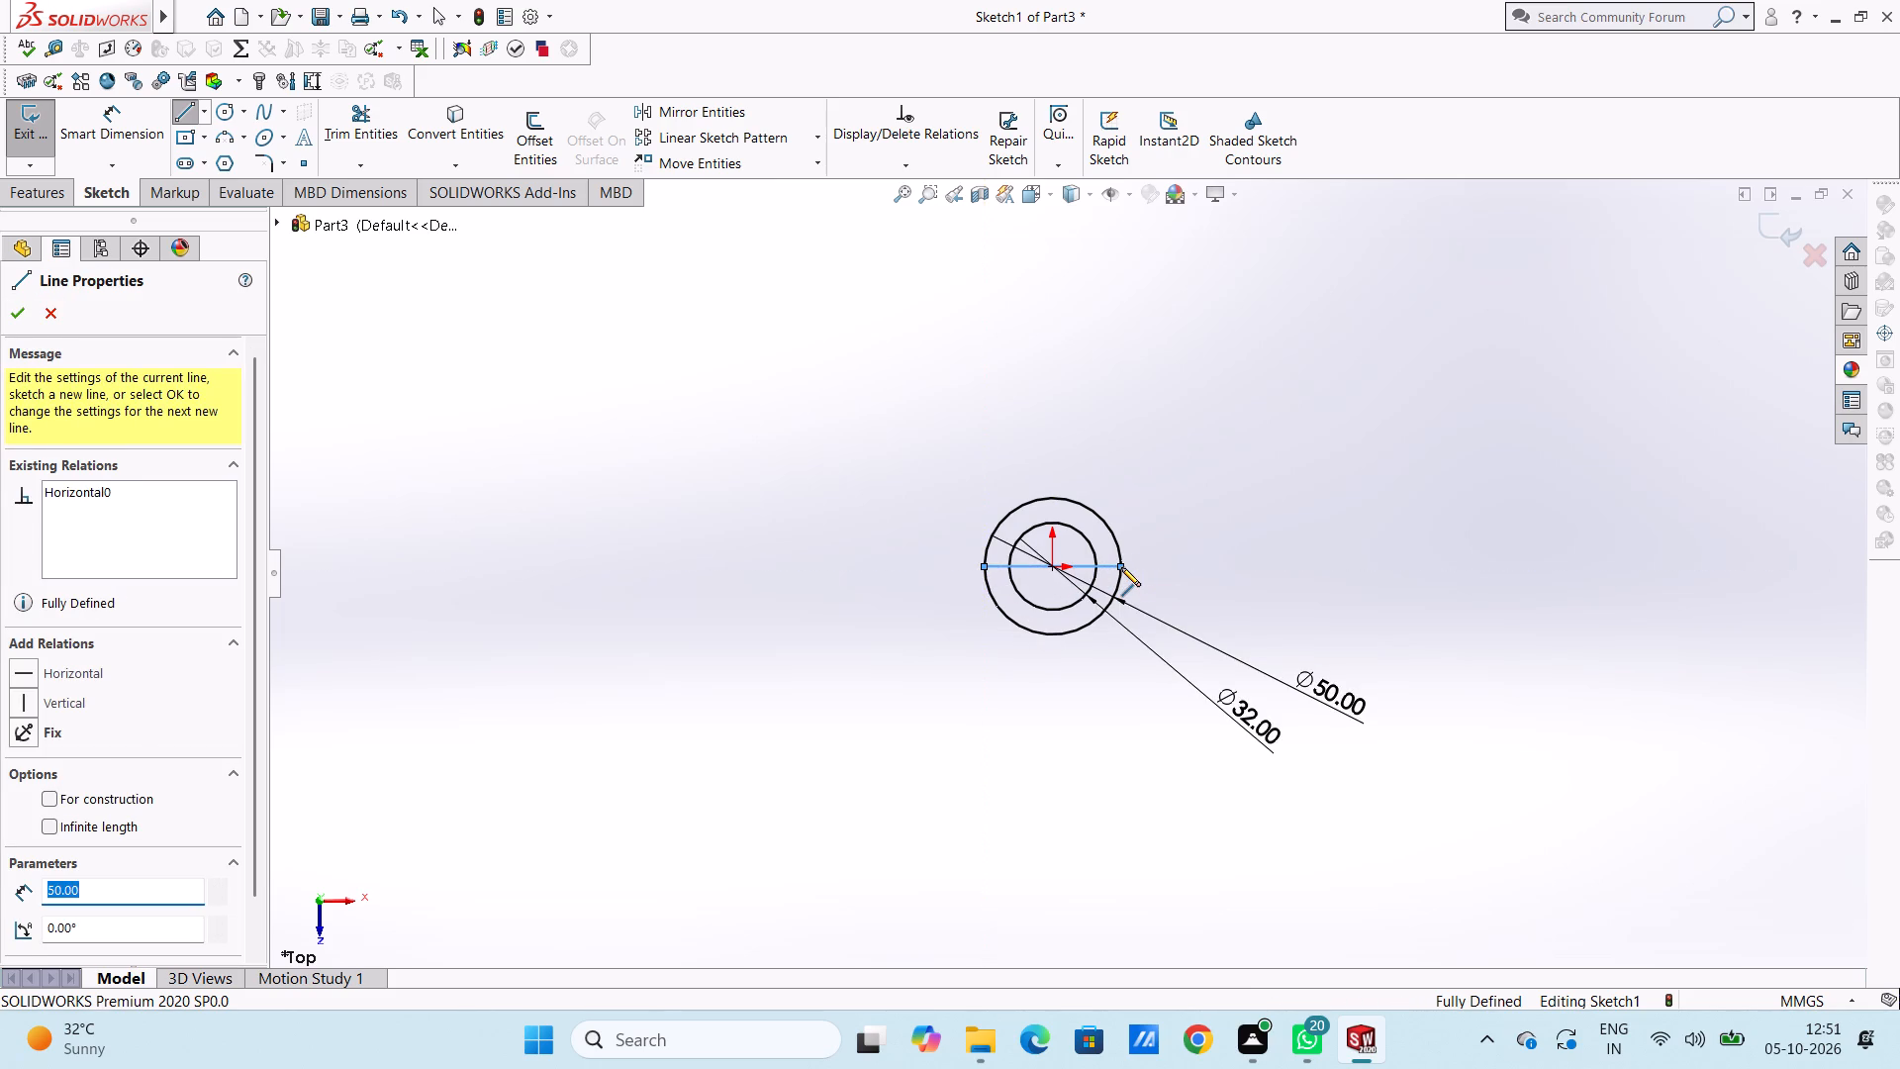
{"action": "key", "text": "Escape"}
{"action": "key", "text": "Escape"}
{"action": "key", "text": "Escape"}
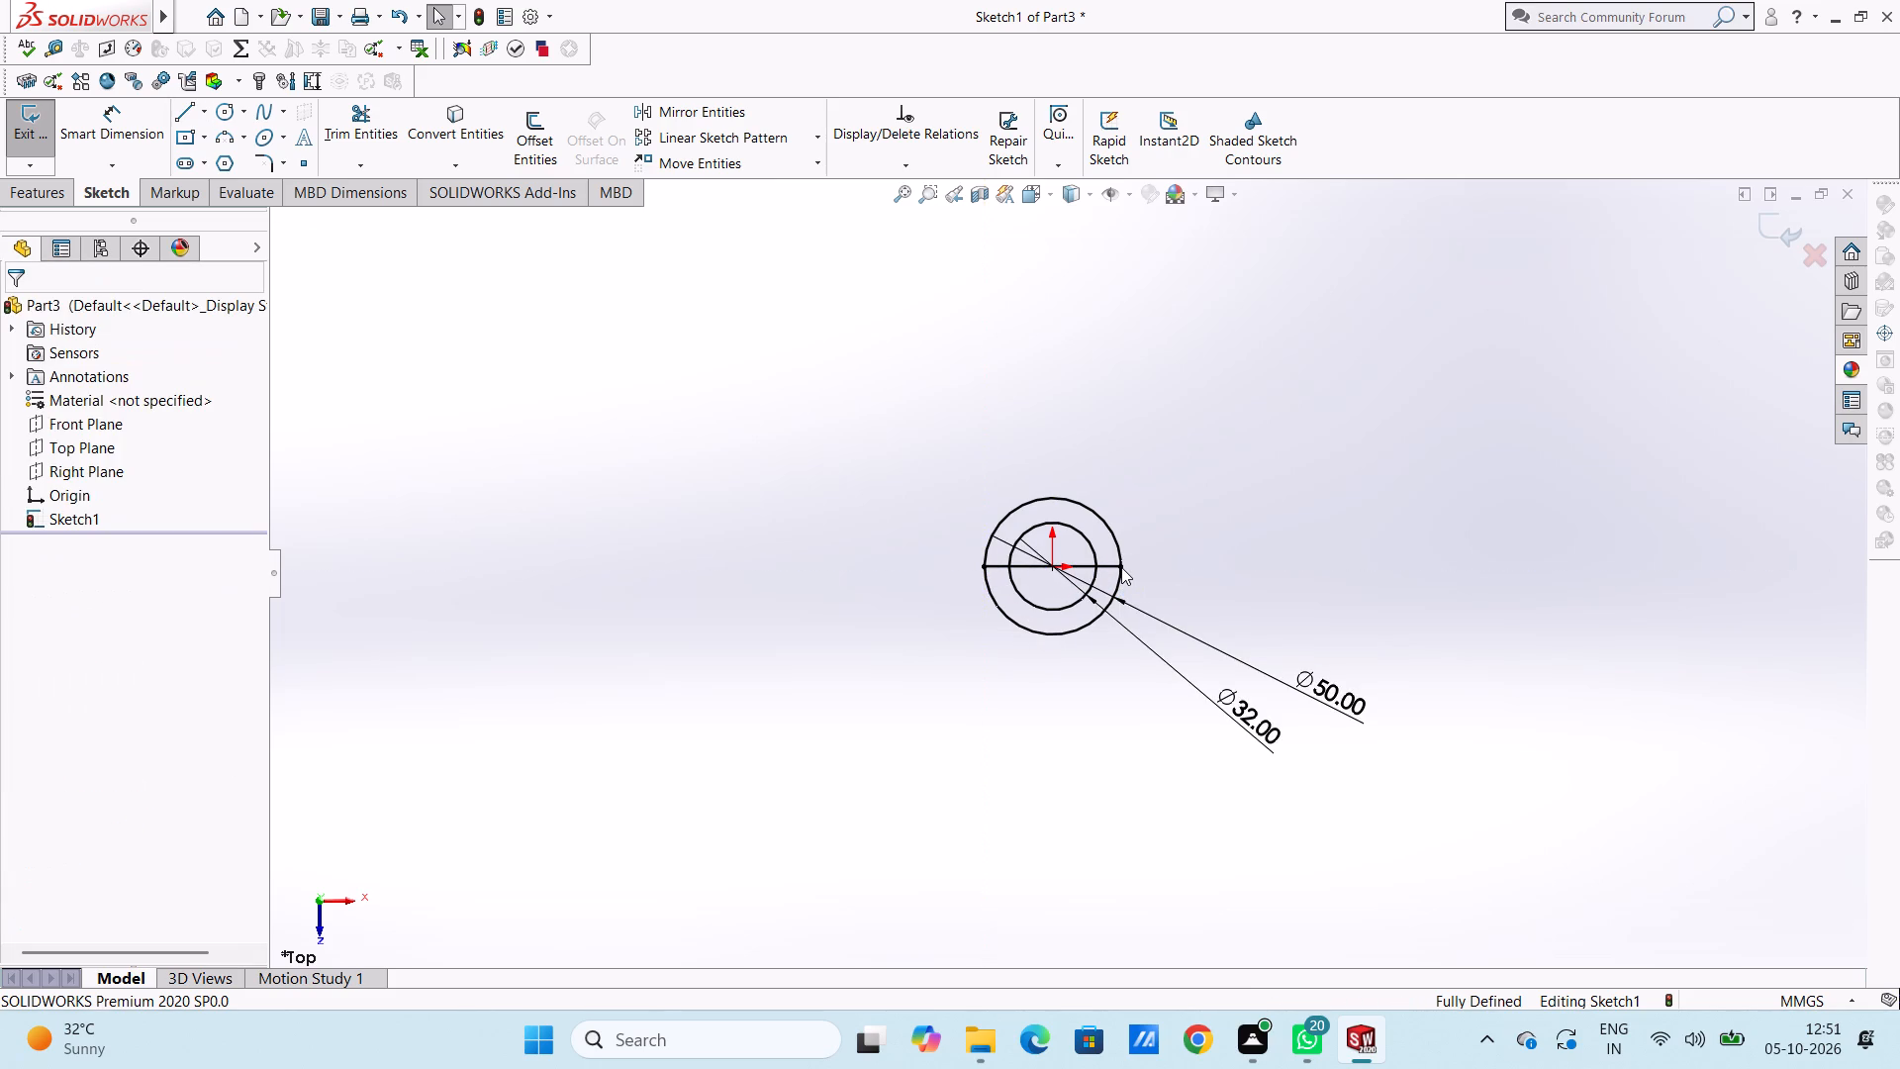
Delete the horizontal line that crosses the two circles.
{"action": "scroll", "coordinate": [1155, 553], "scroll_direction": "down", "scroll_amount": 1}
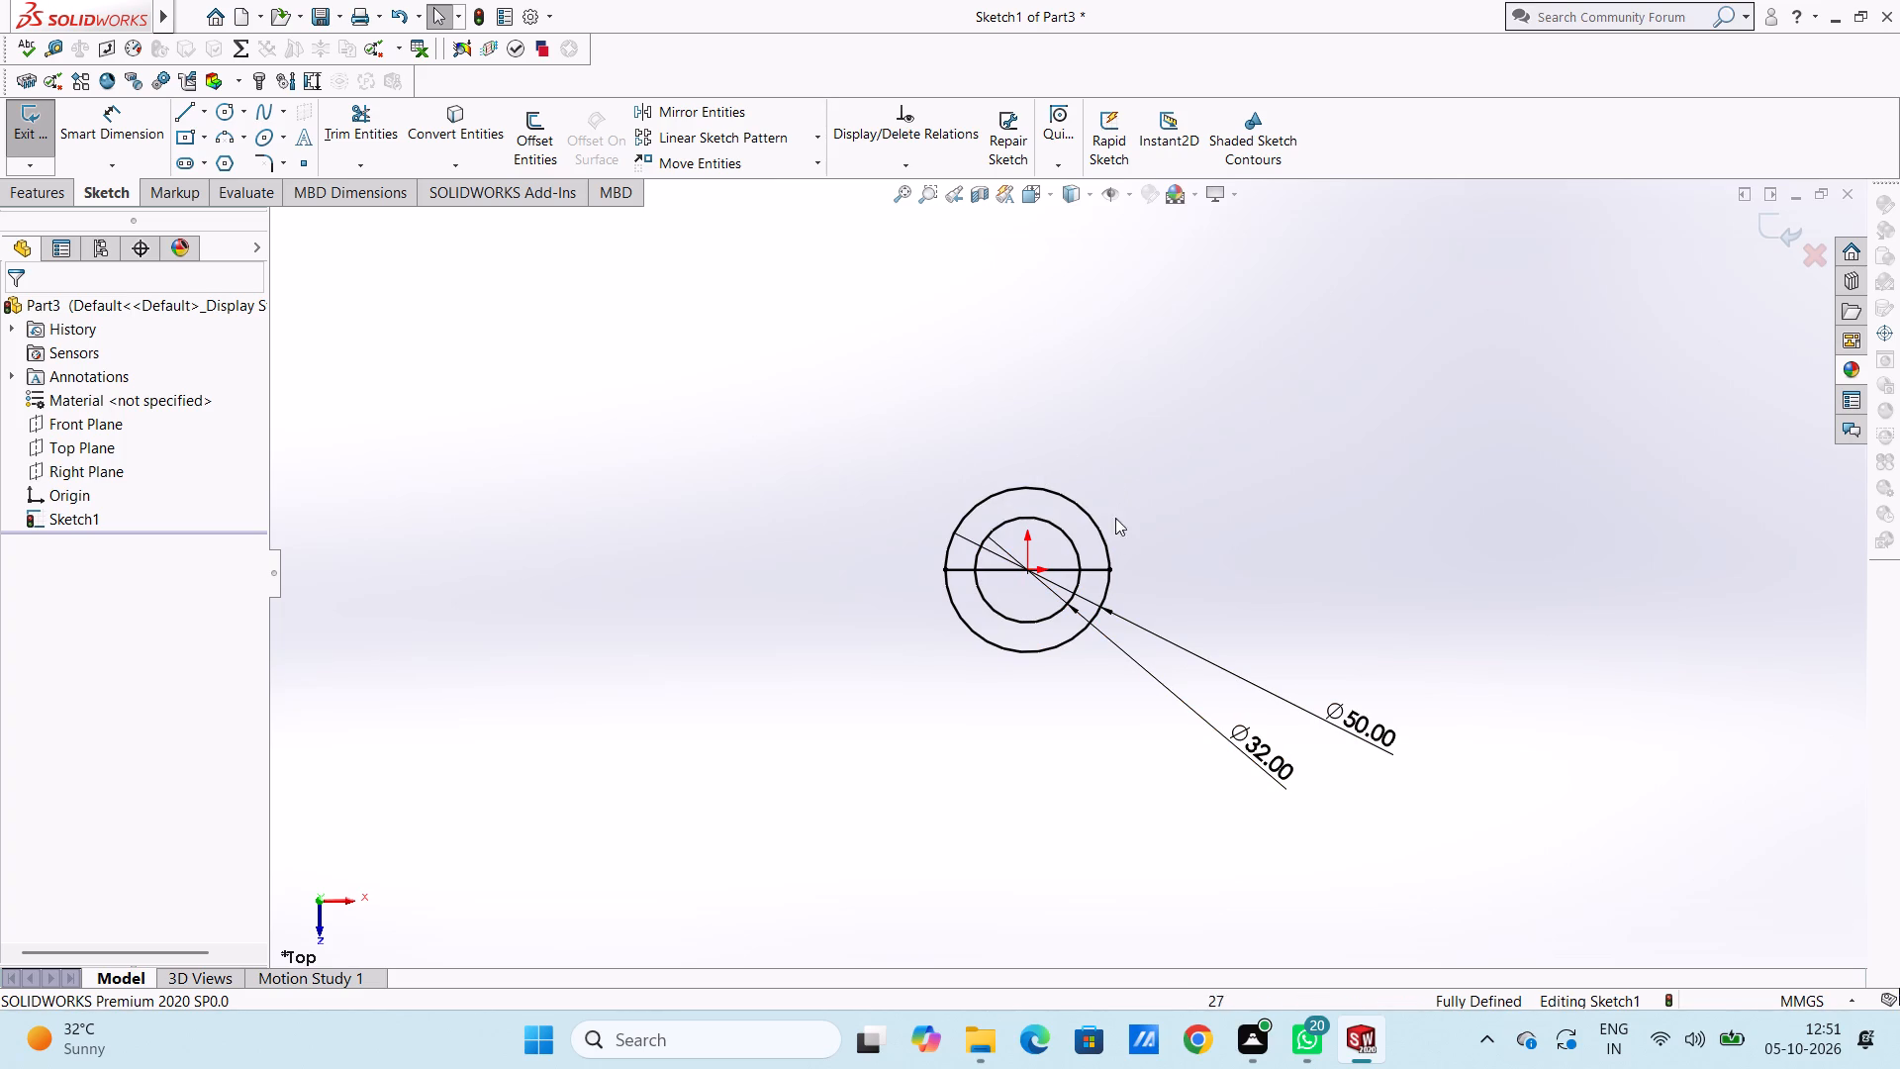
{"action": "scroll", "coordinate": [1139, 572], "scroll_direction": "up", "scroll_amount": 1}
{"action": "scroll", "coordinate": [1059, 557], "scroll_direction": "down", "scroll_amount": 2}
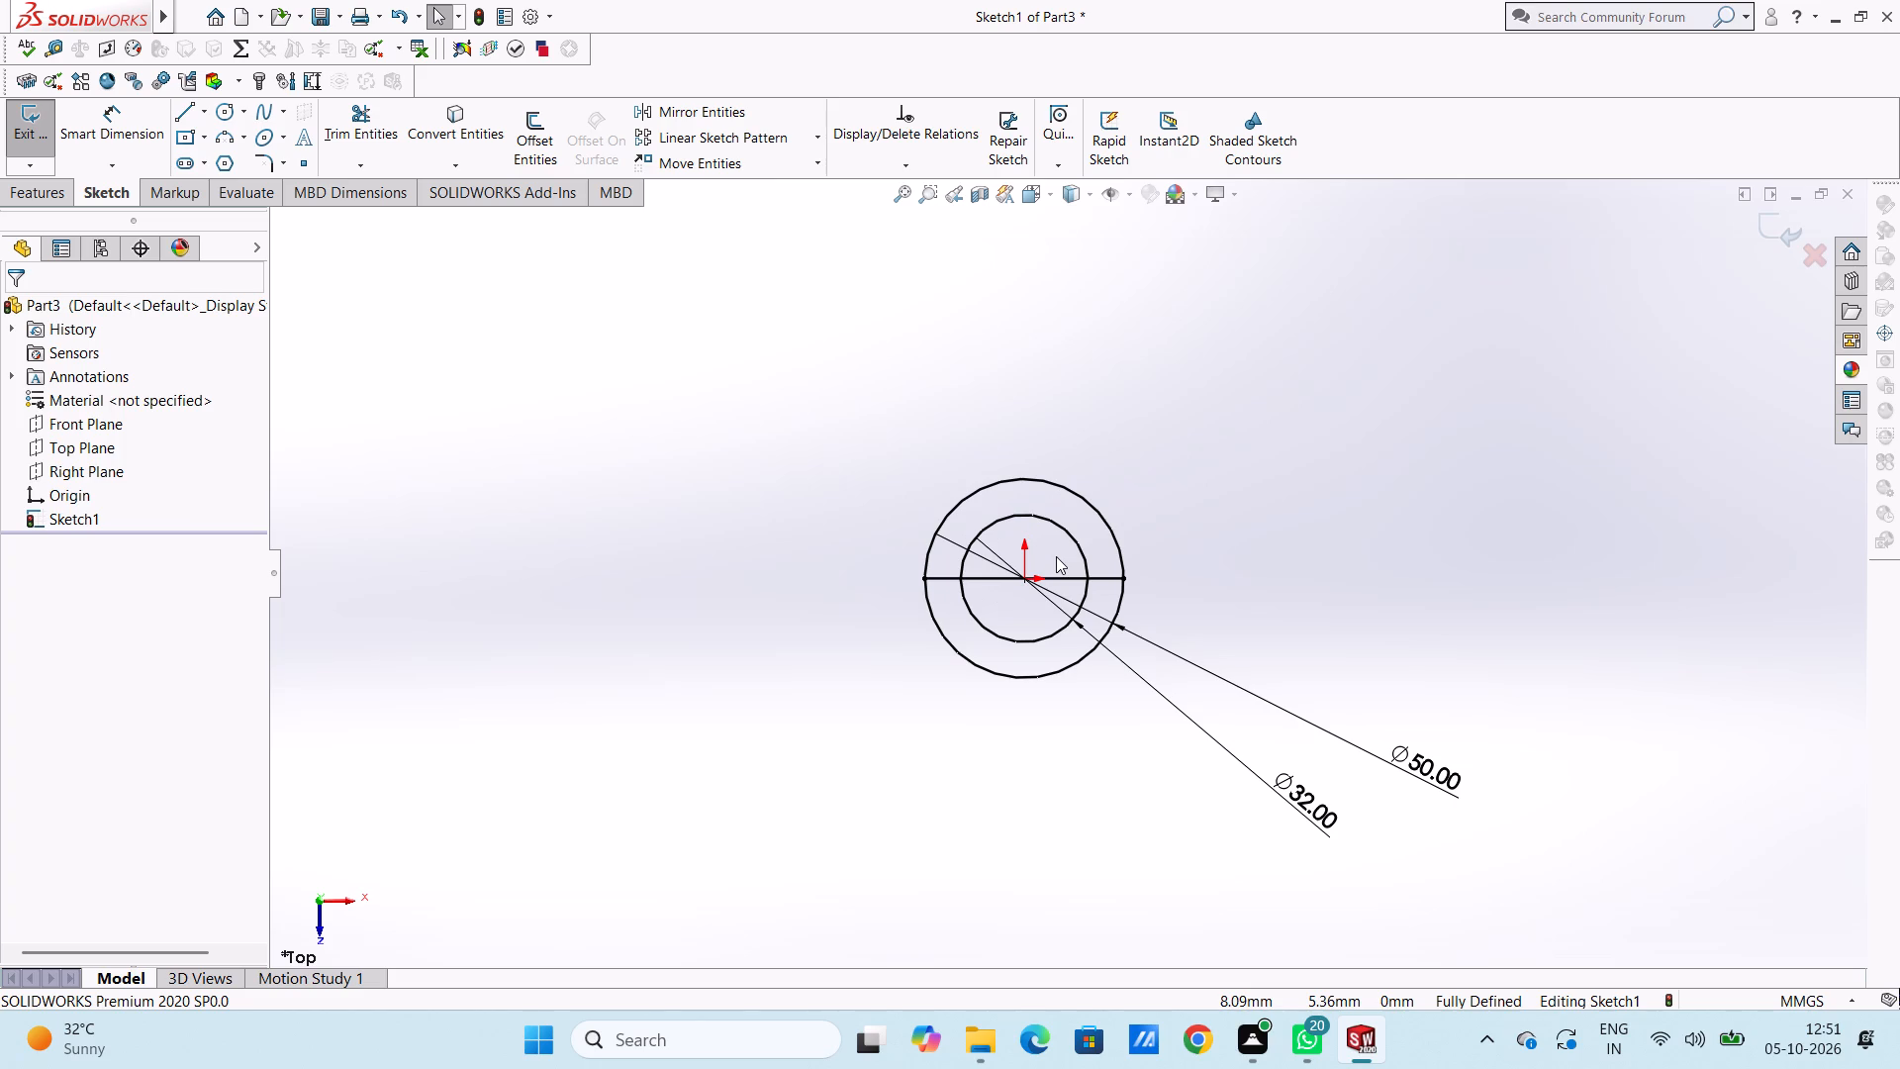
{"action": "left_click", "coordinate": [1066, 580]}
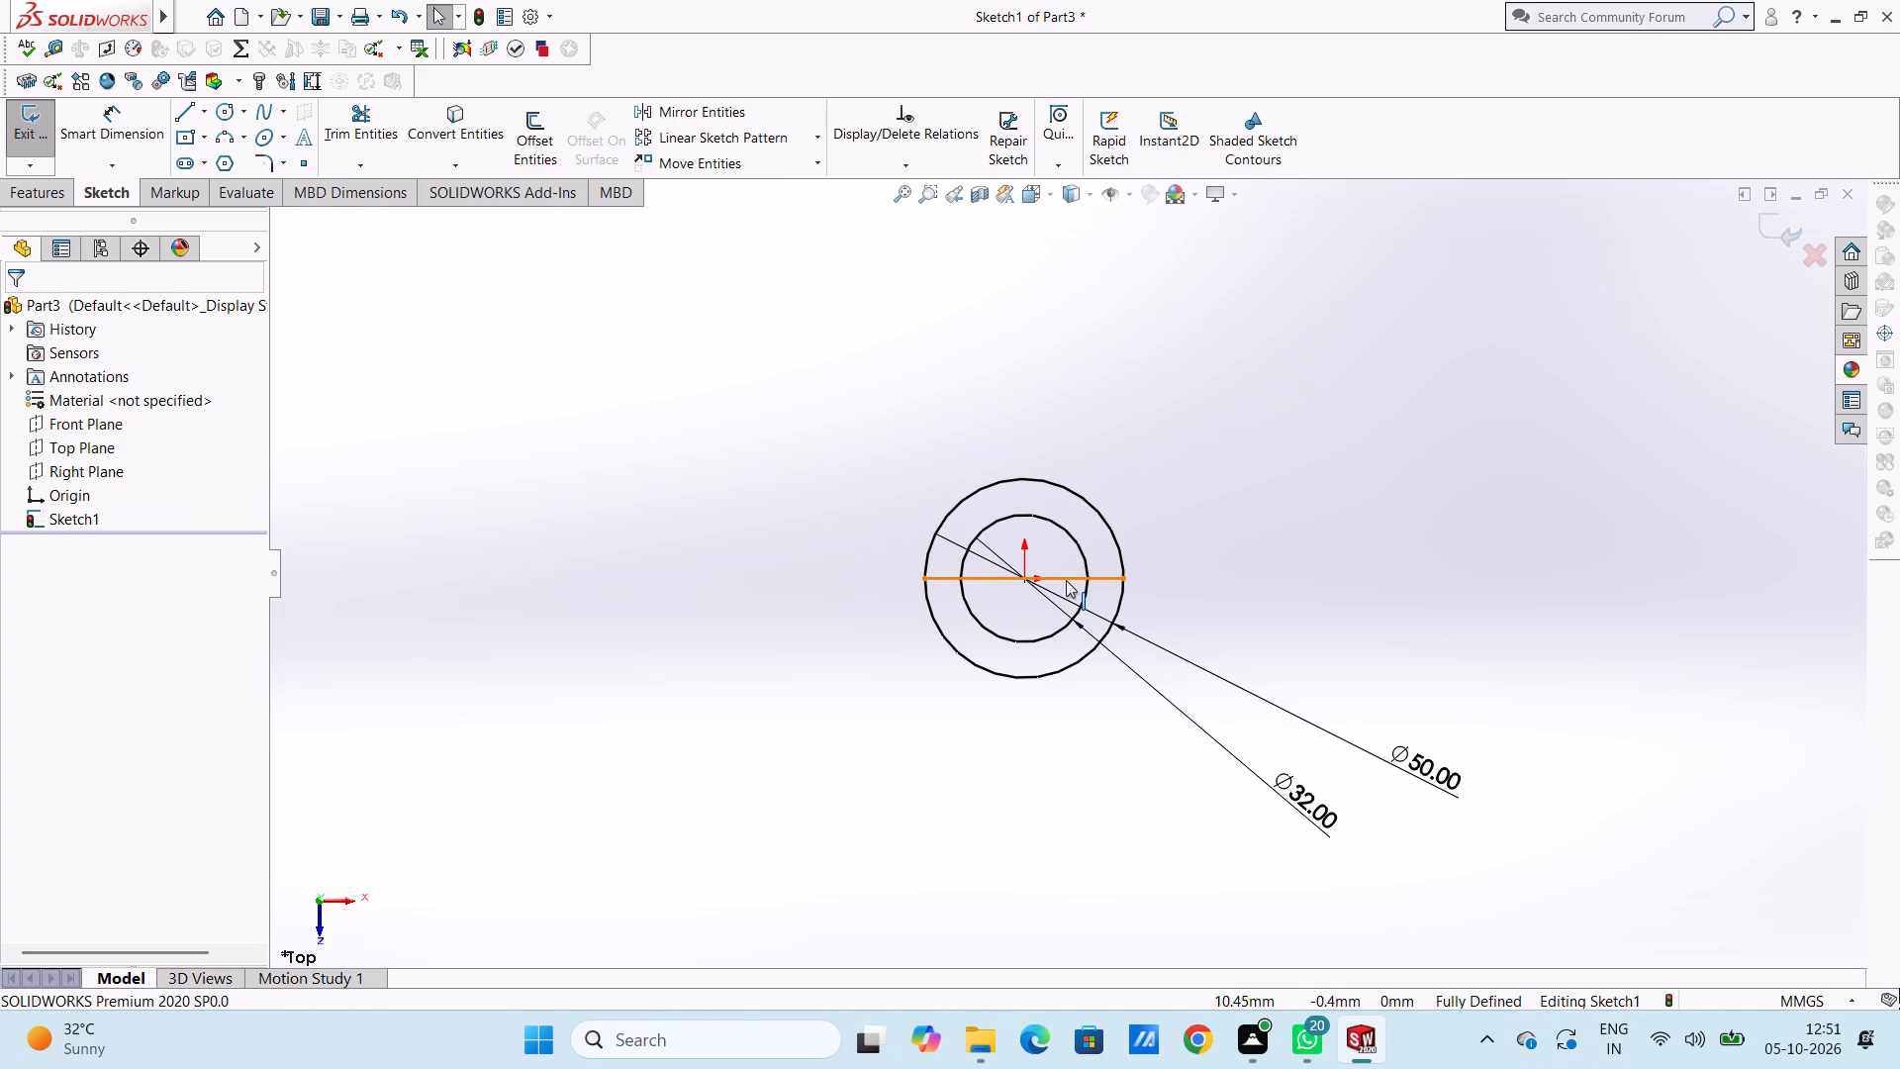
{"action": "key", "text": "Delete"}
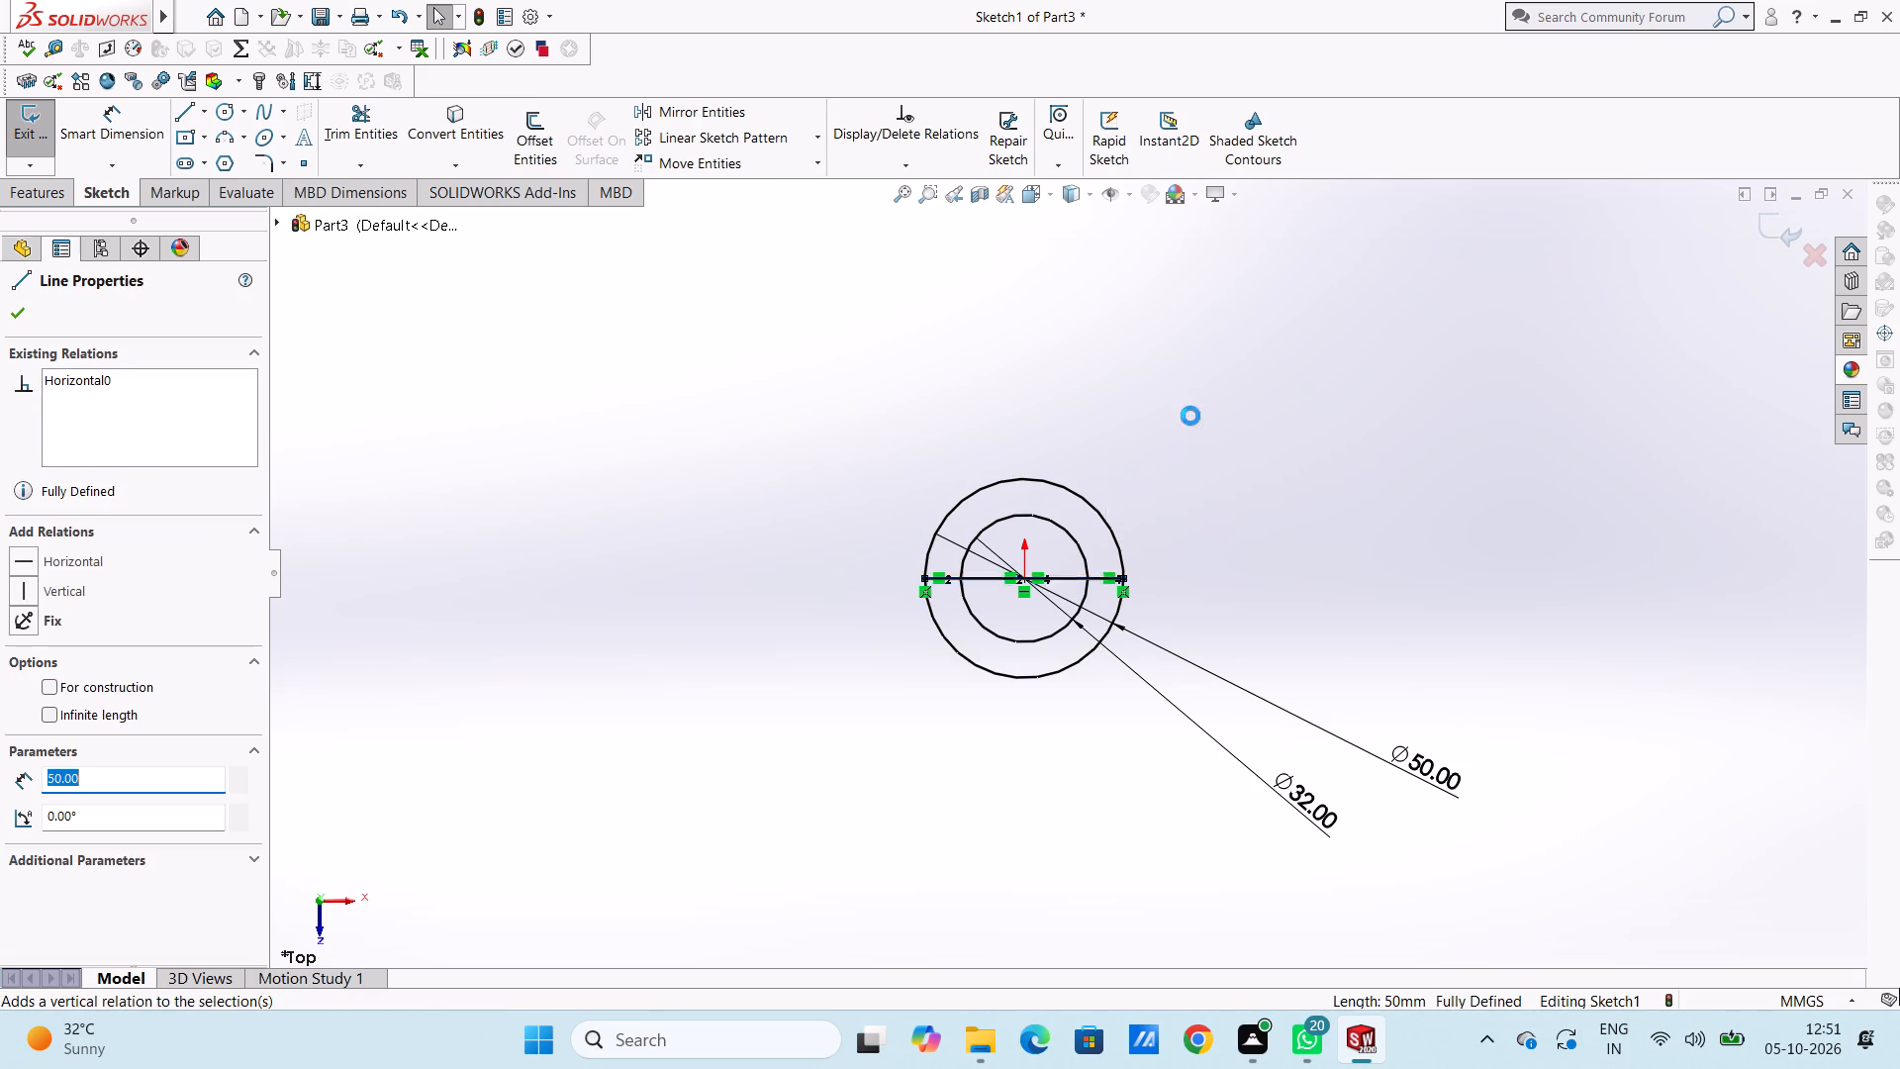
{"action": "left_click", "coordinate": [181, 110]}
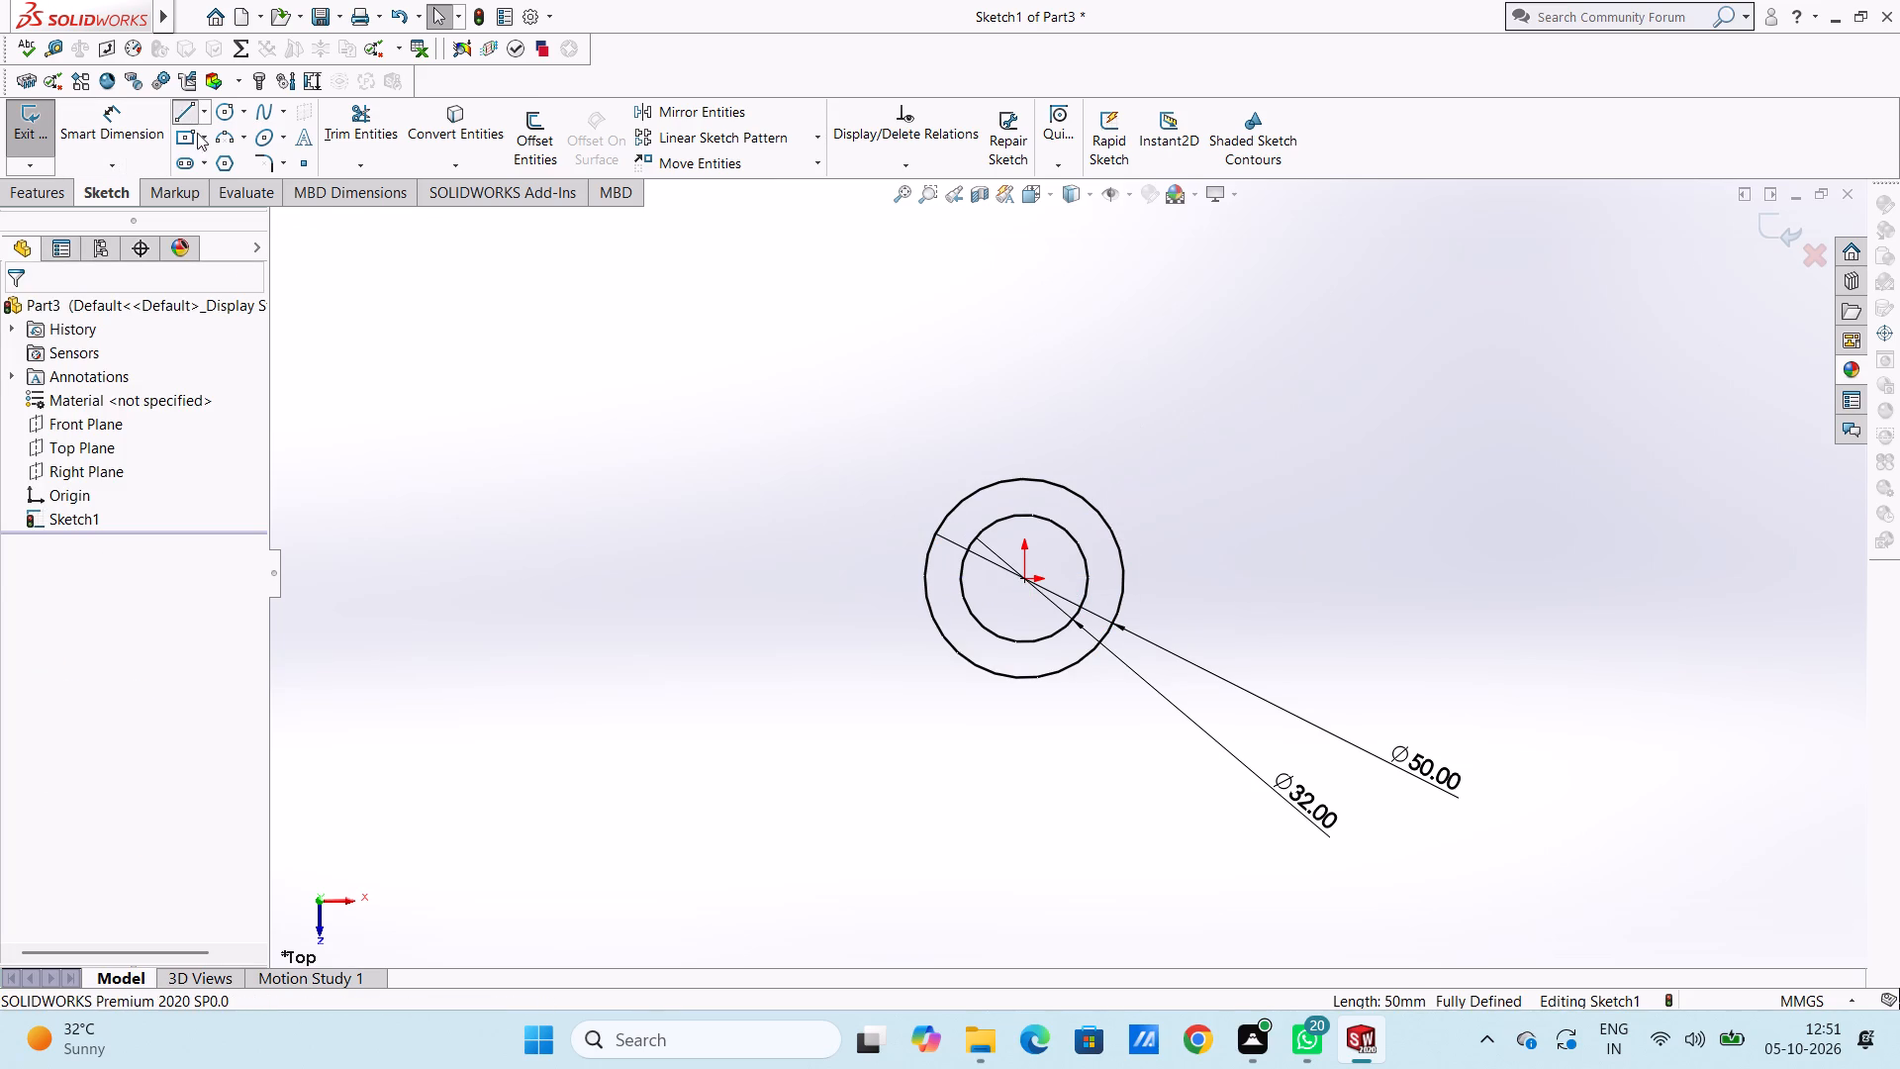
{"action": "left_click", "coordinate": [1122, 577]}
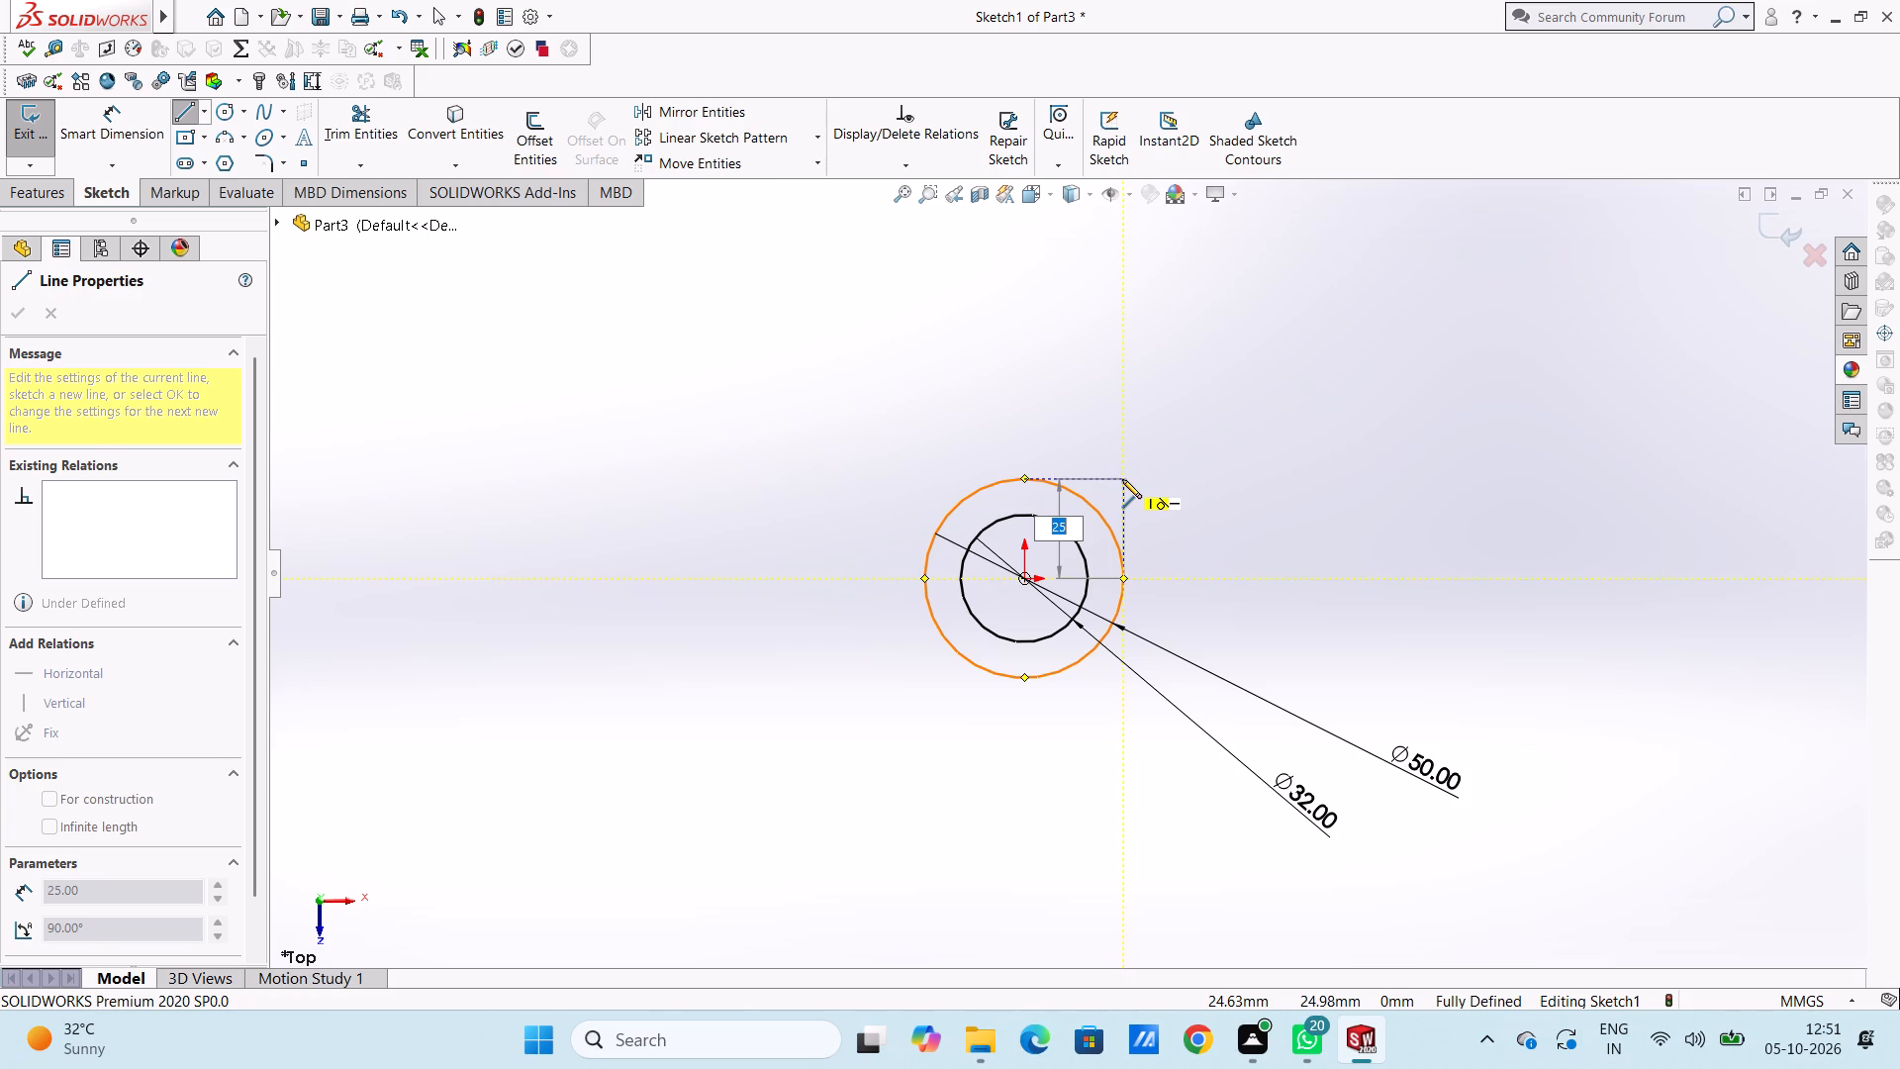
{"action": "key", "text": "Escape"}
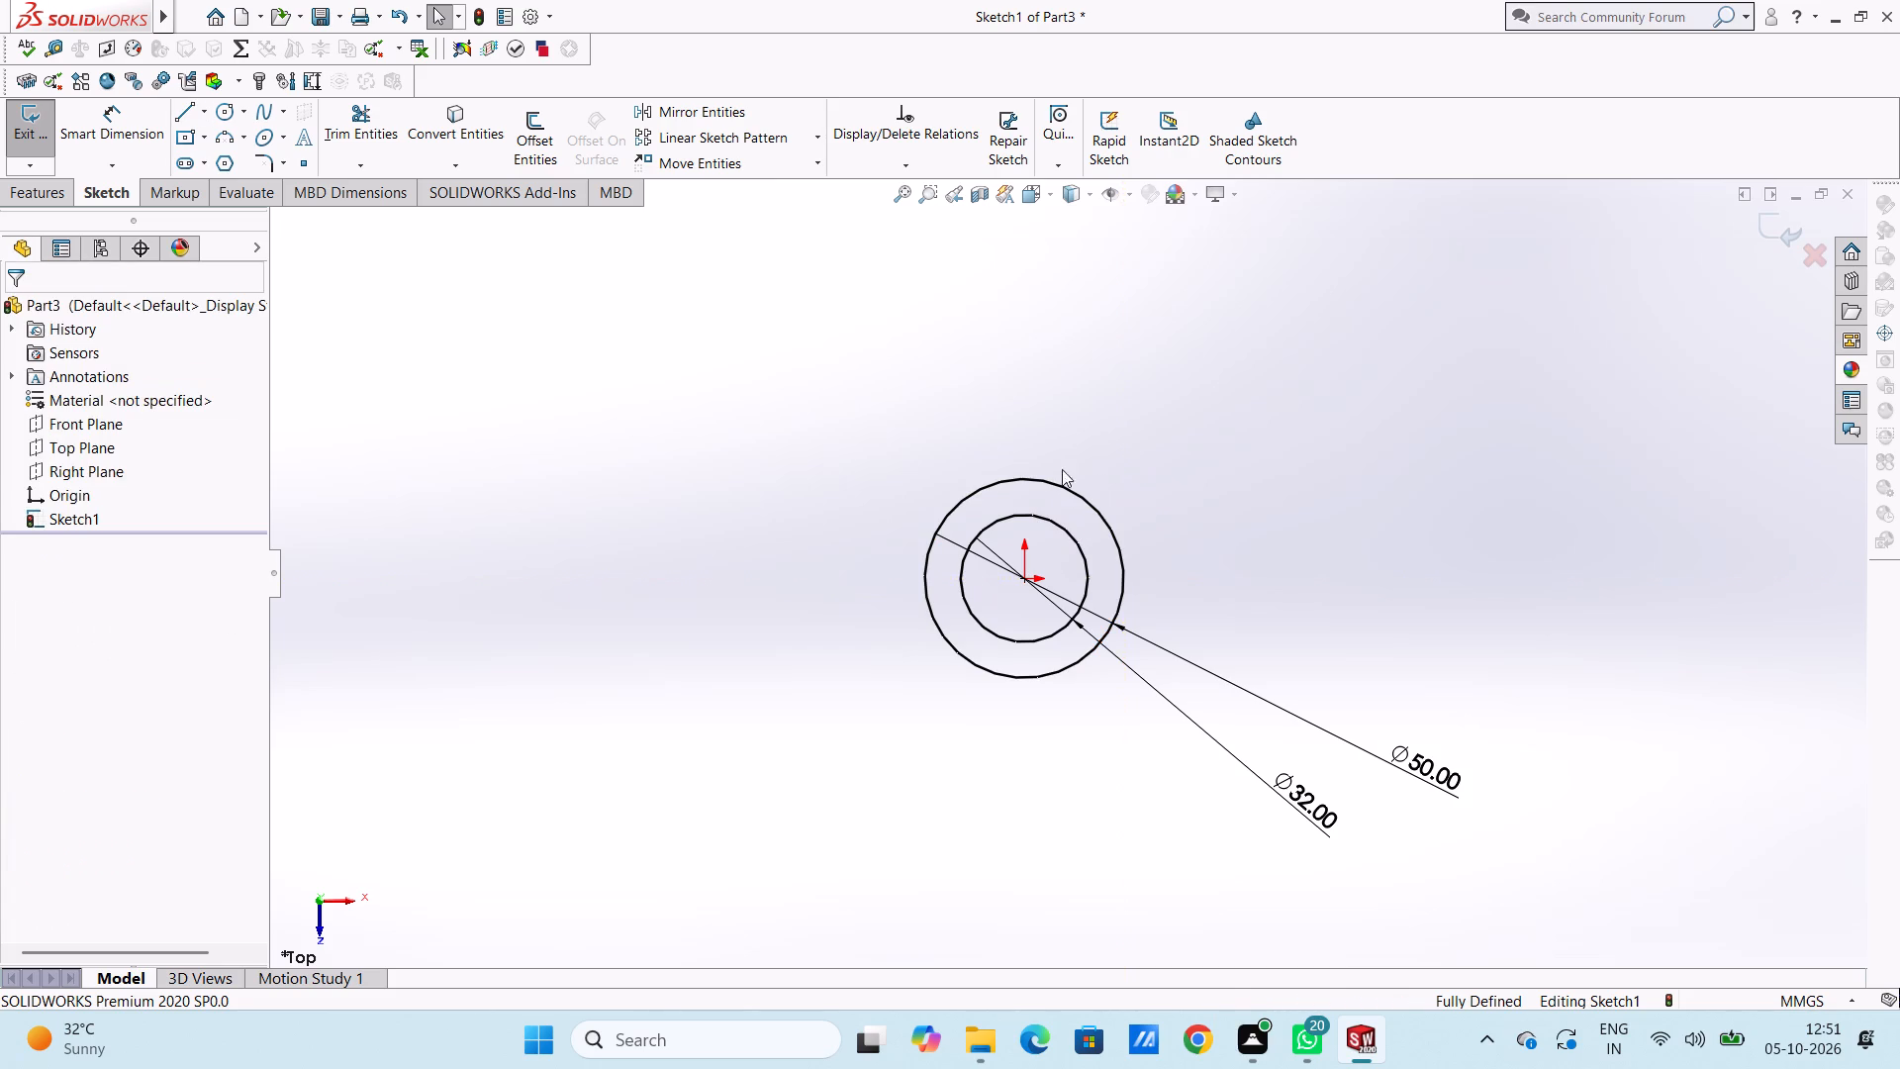
From about 55 mm above the origin, sketch a 35 mm horizontal line to the left, and a 70 mm line back to the right over it.
{"action": "scroll", "coordinate": [994, 439], "scroll_direction": "up", "scroll_amount": 2}
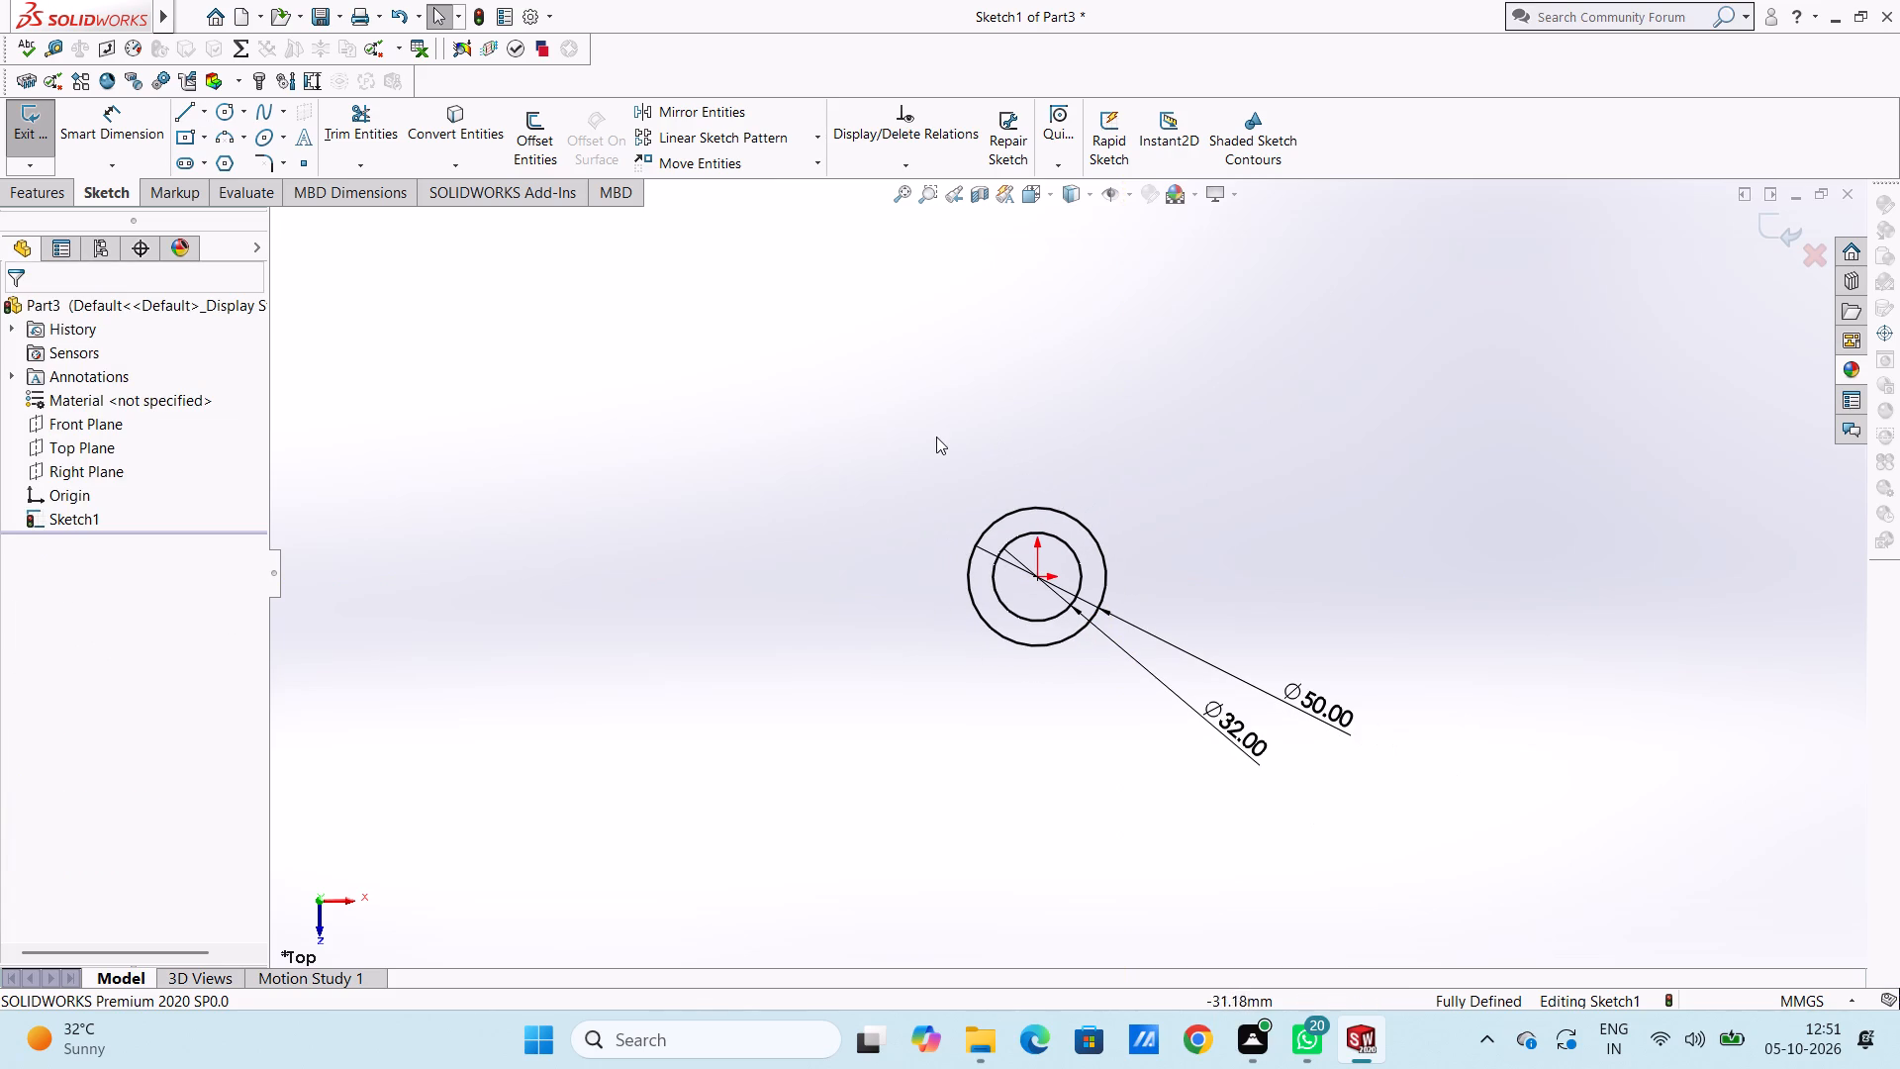
{"action": "left_click", "coordinate": [185, 101]}
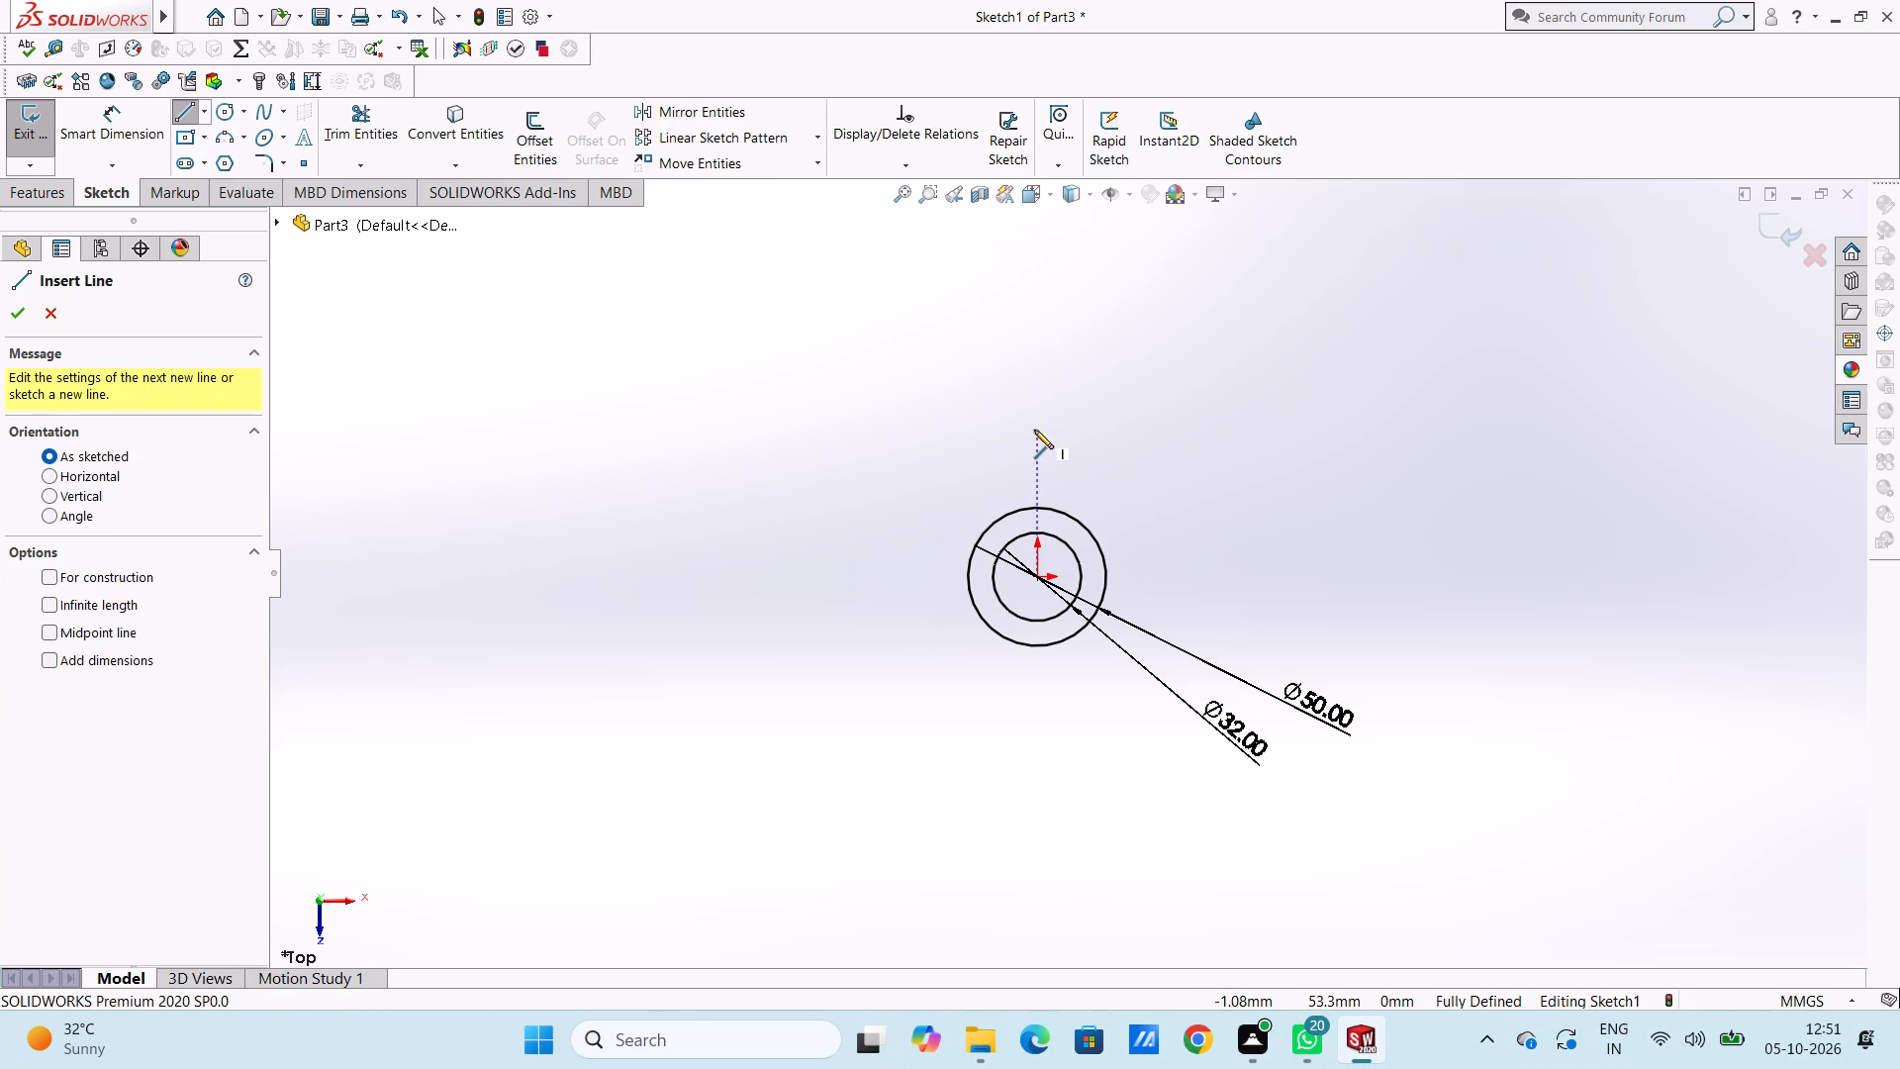
{"action": "left_click", "coordinate": [1034, 426]}
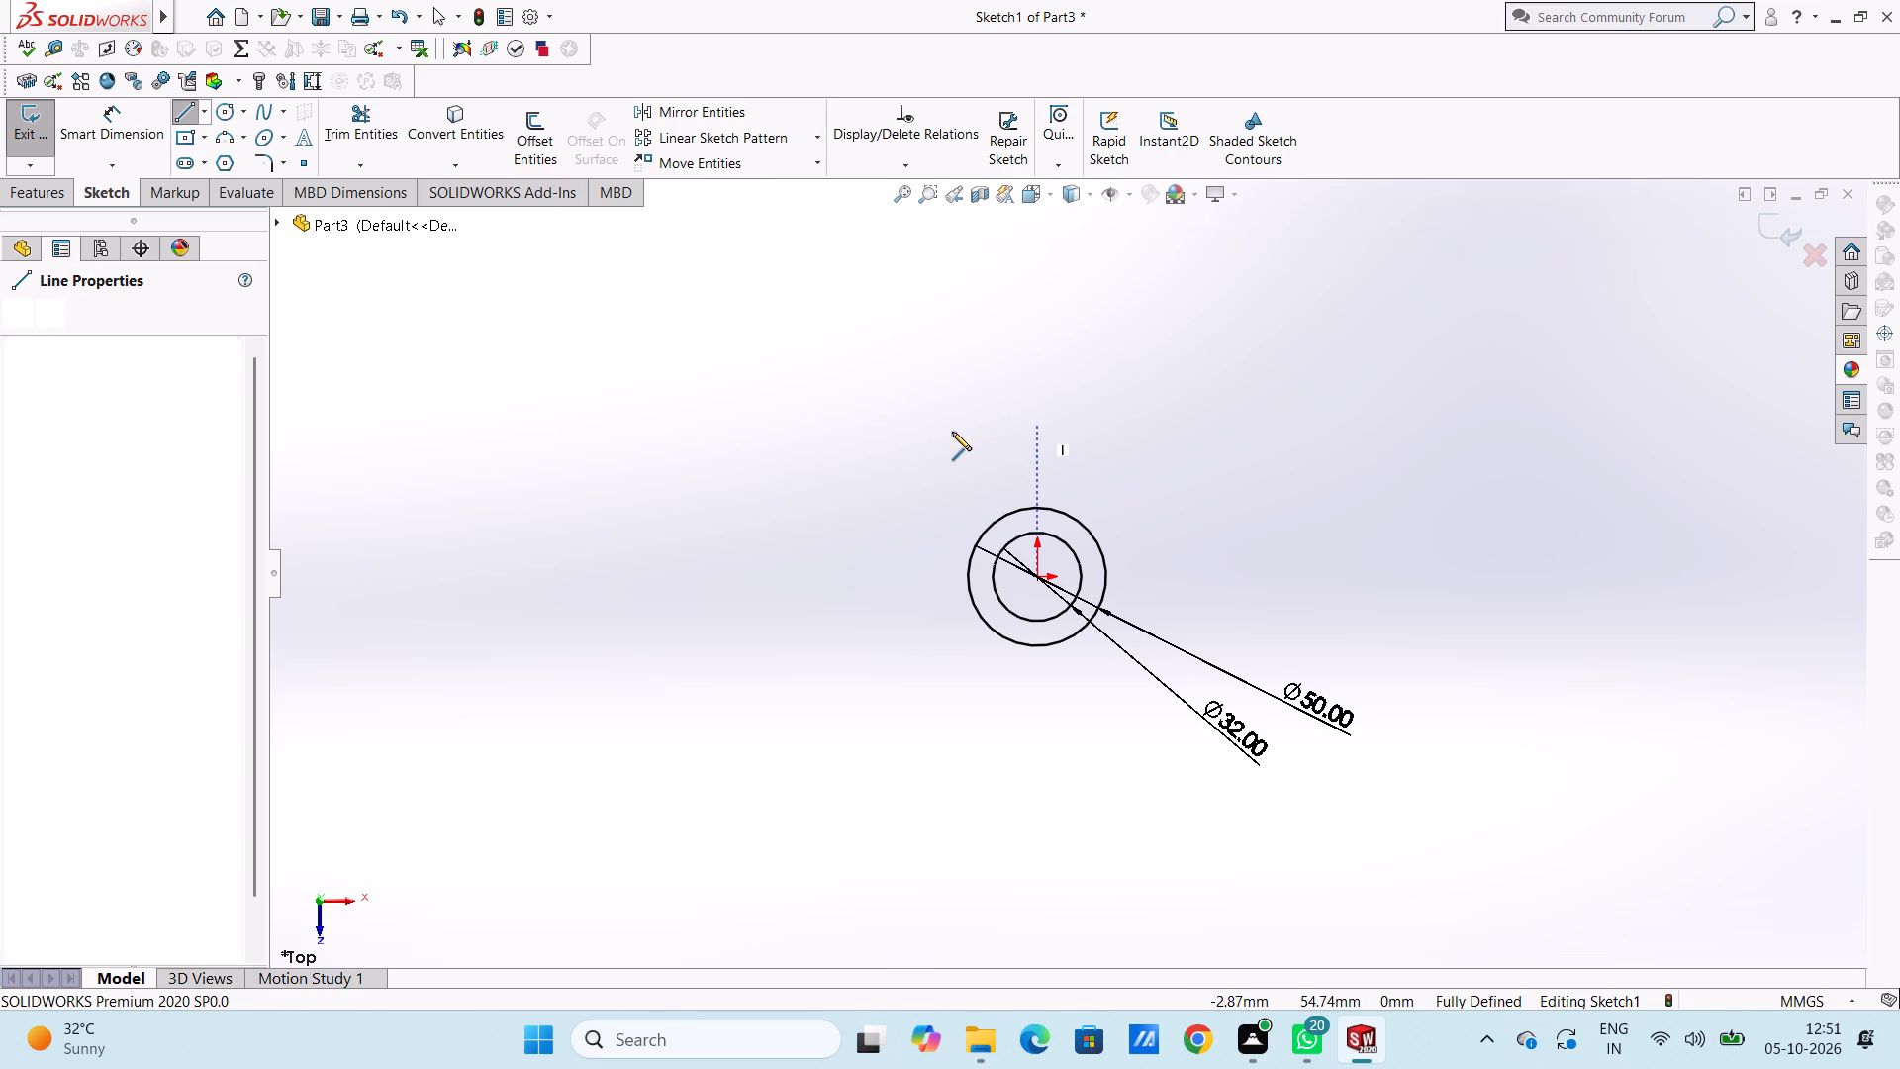
{"action": "type", "text": "35"}
{"action": "key", "text": "Return"}
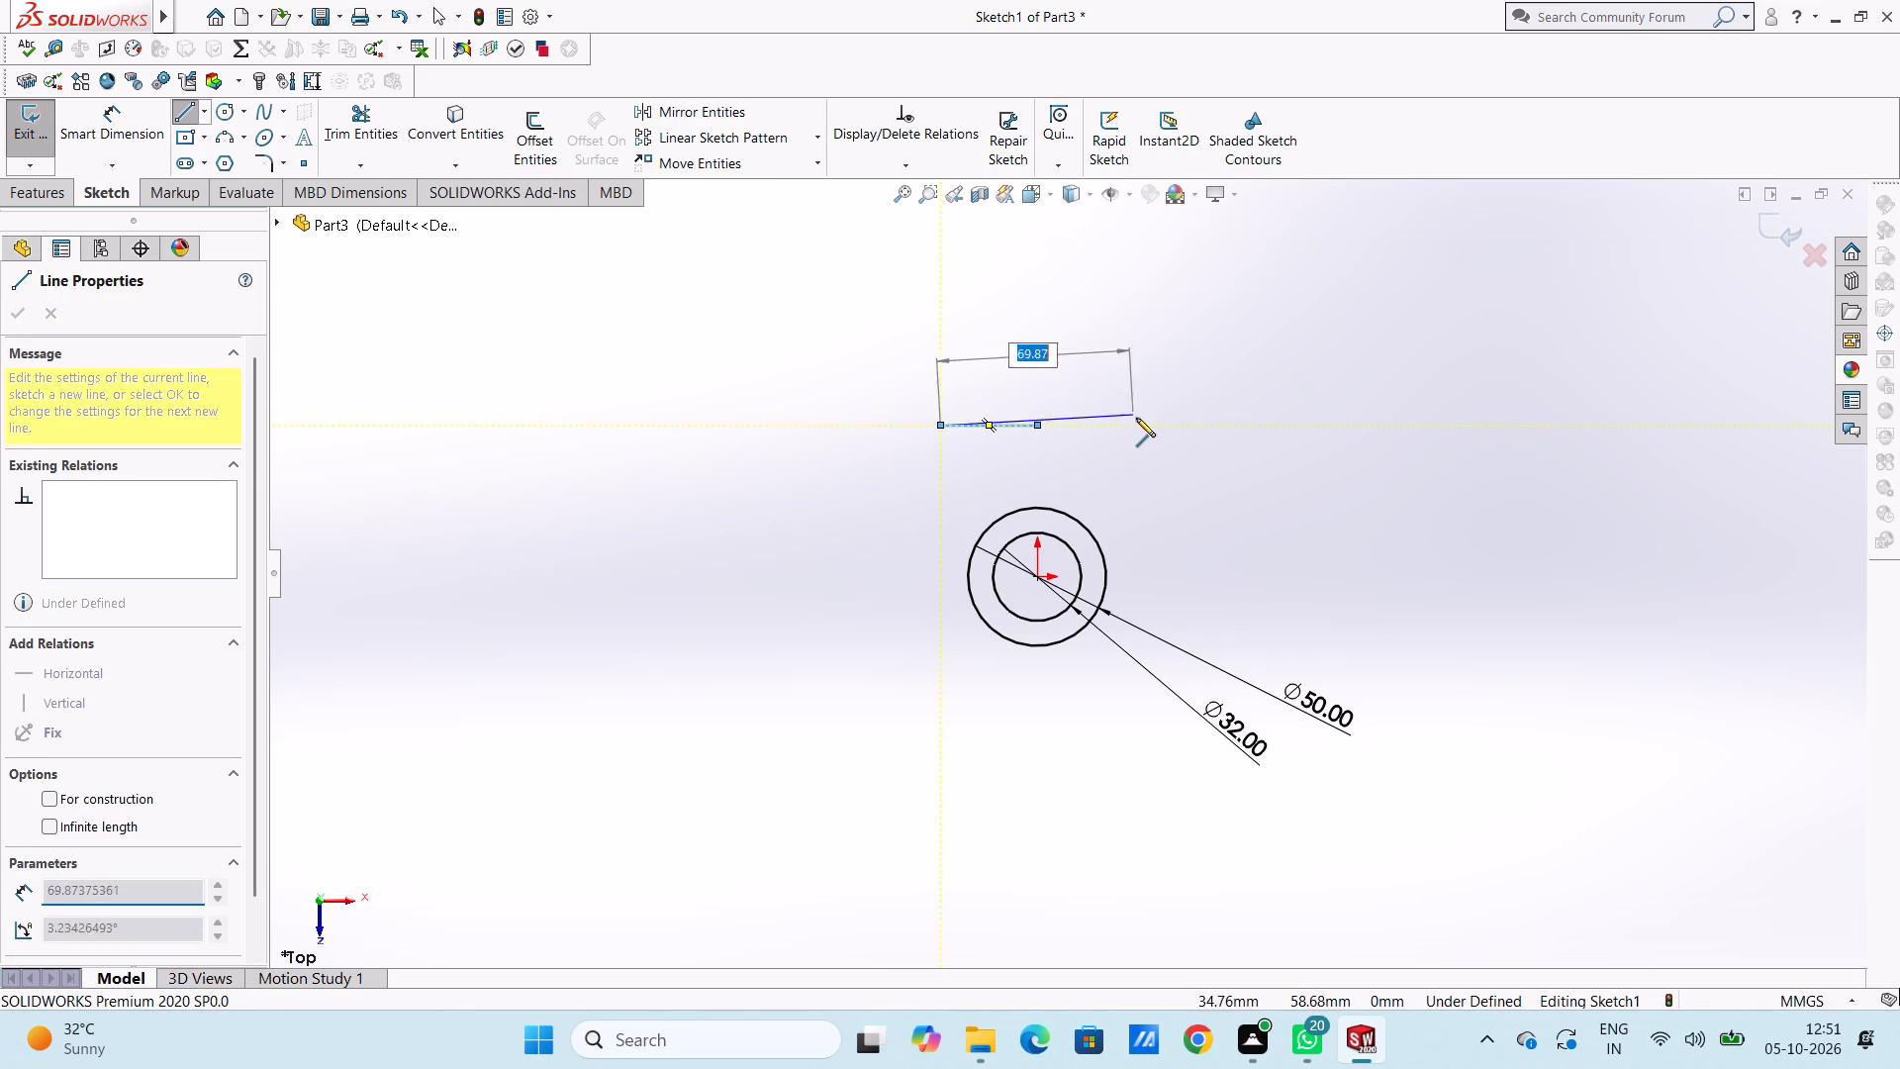
{"action": "type", "text": "70"}
{"action": "key", "text": "Return"}
{"action": "key", "text": "Escape"}
{"action": "key", "text": "Escape"}
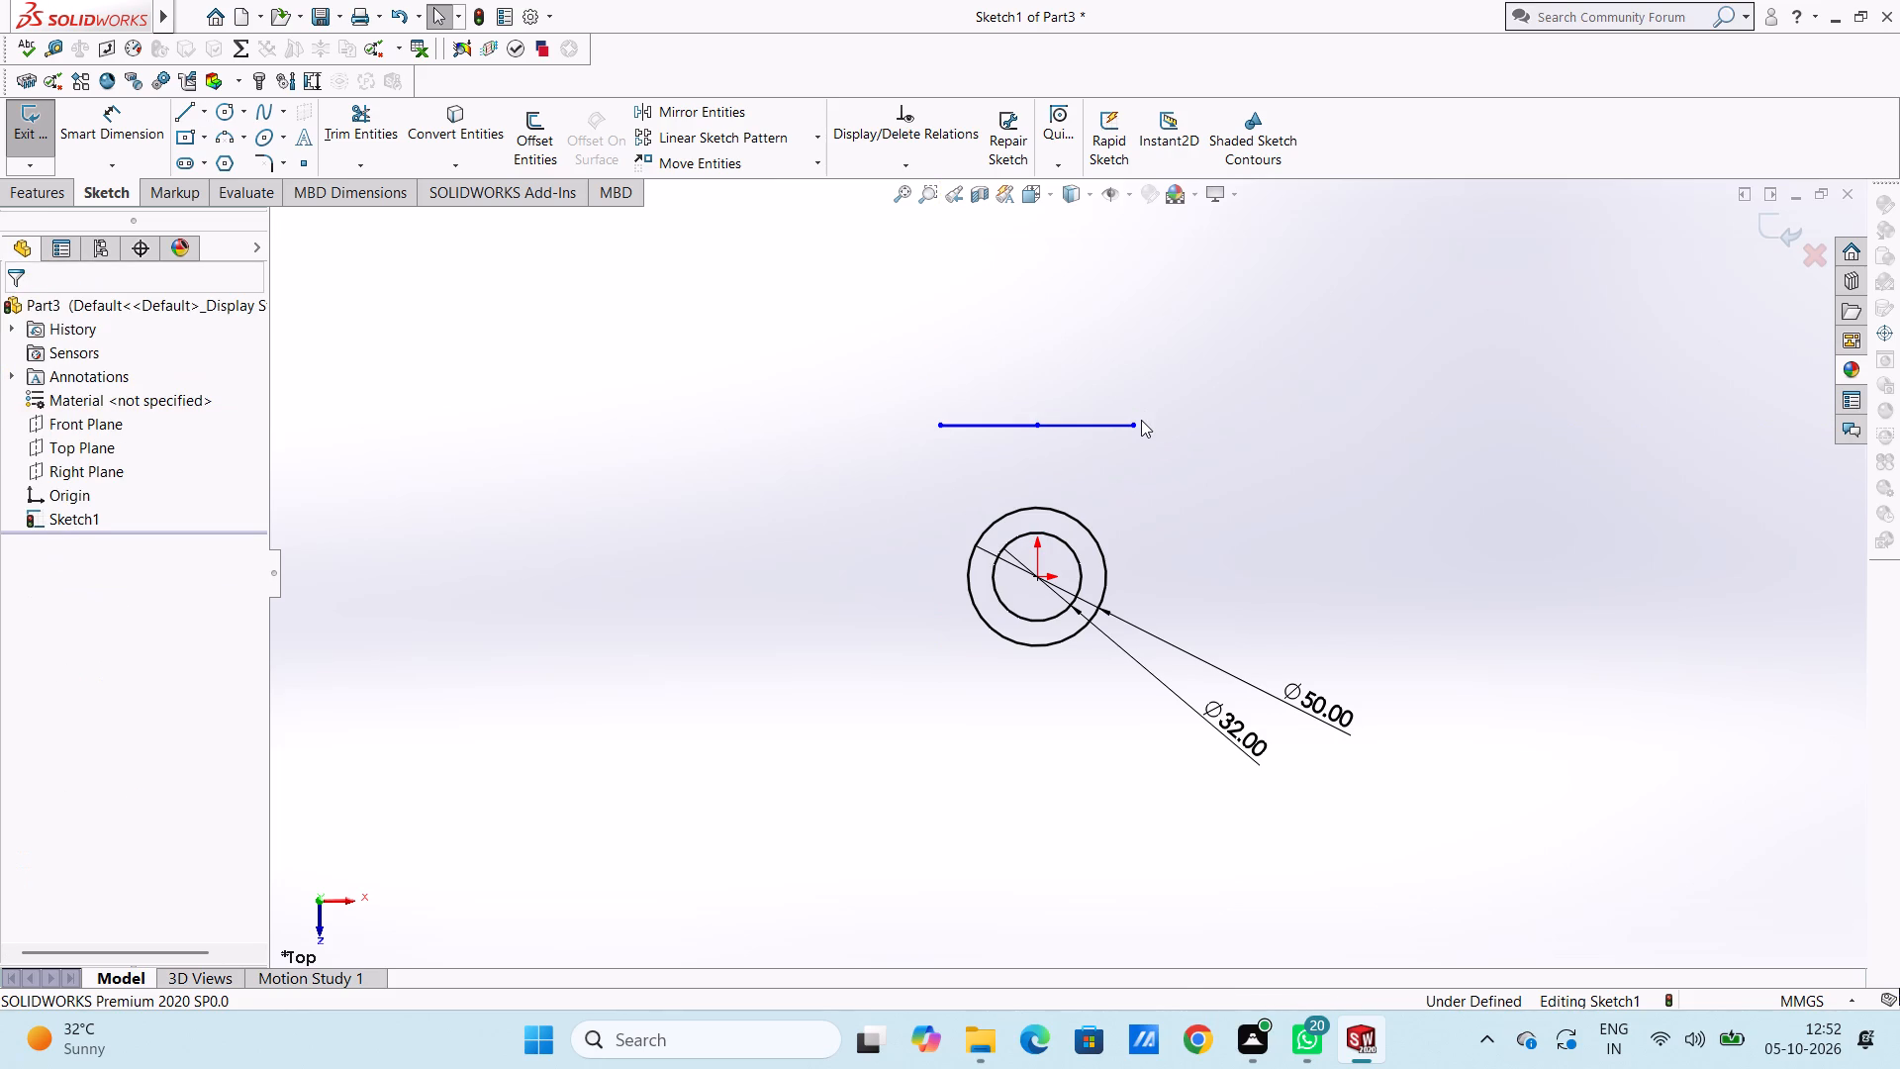
Delete the 35 mm line that overlaps the 70 mm horizontal line above the circles.
{"action": "left_click", "coordinate": [1003, 424]}
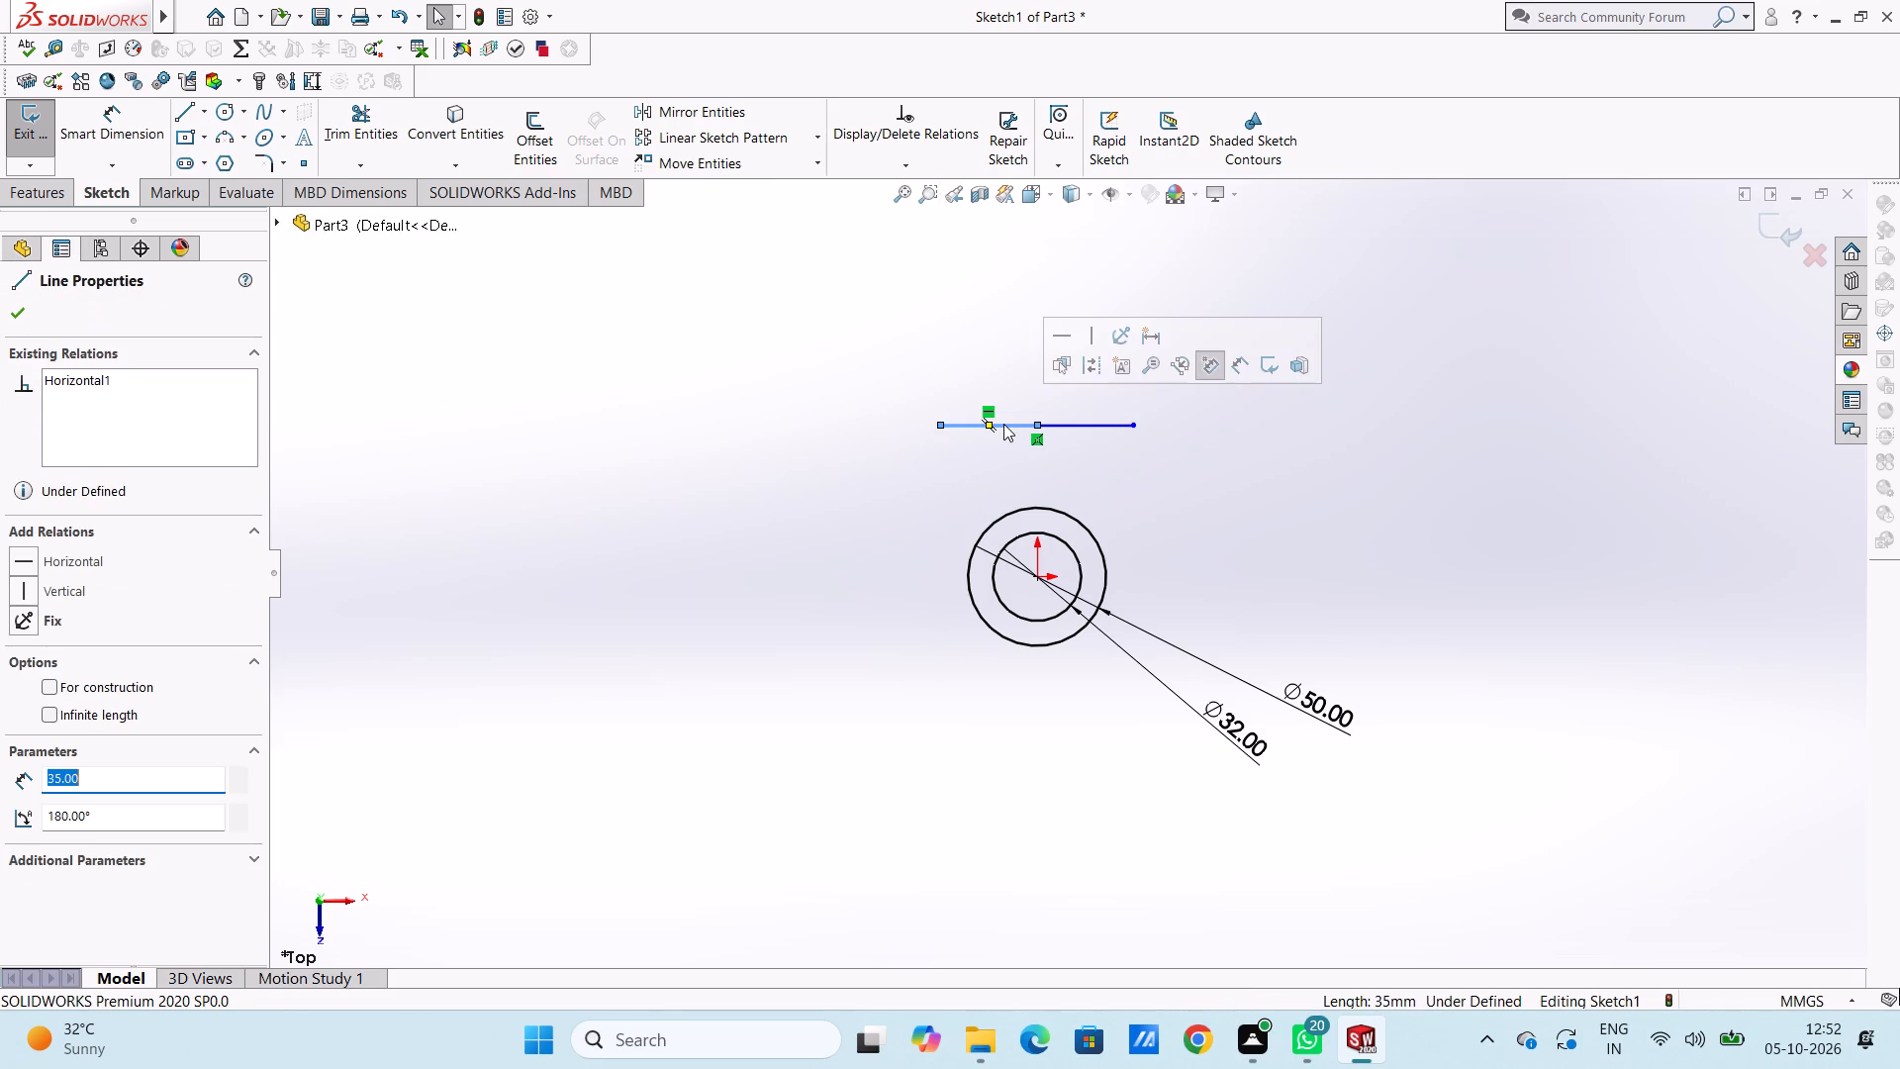
{"action": "key", "text": "Delete"}
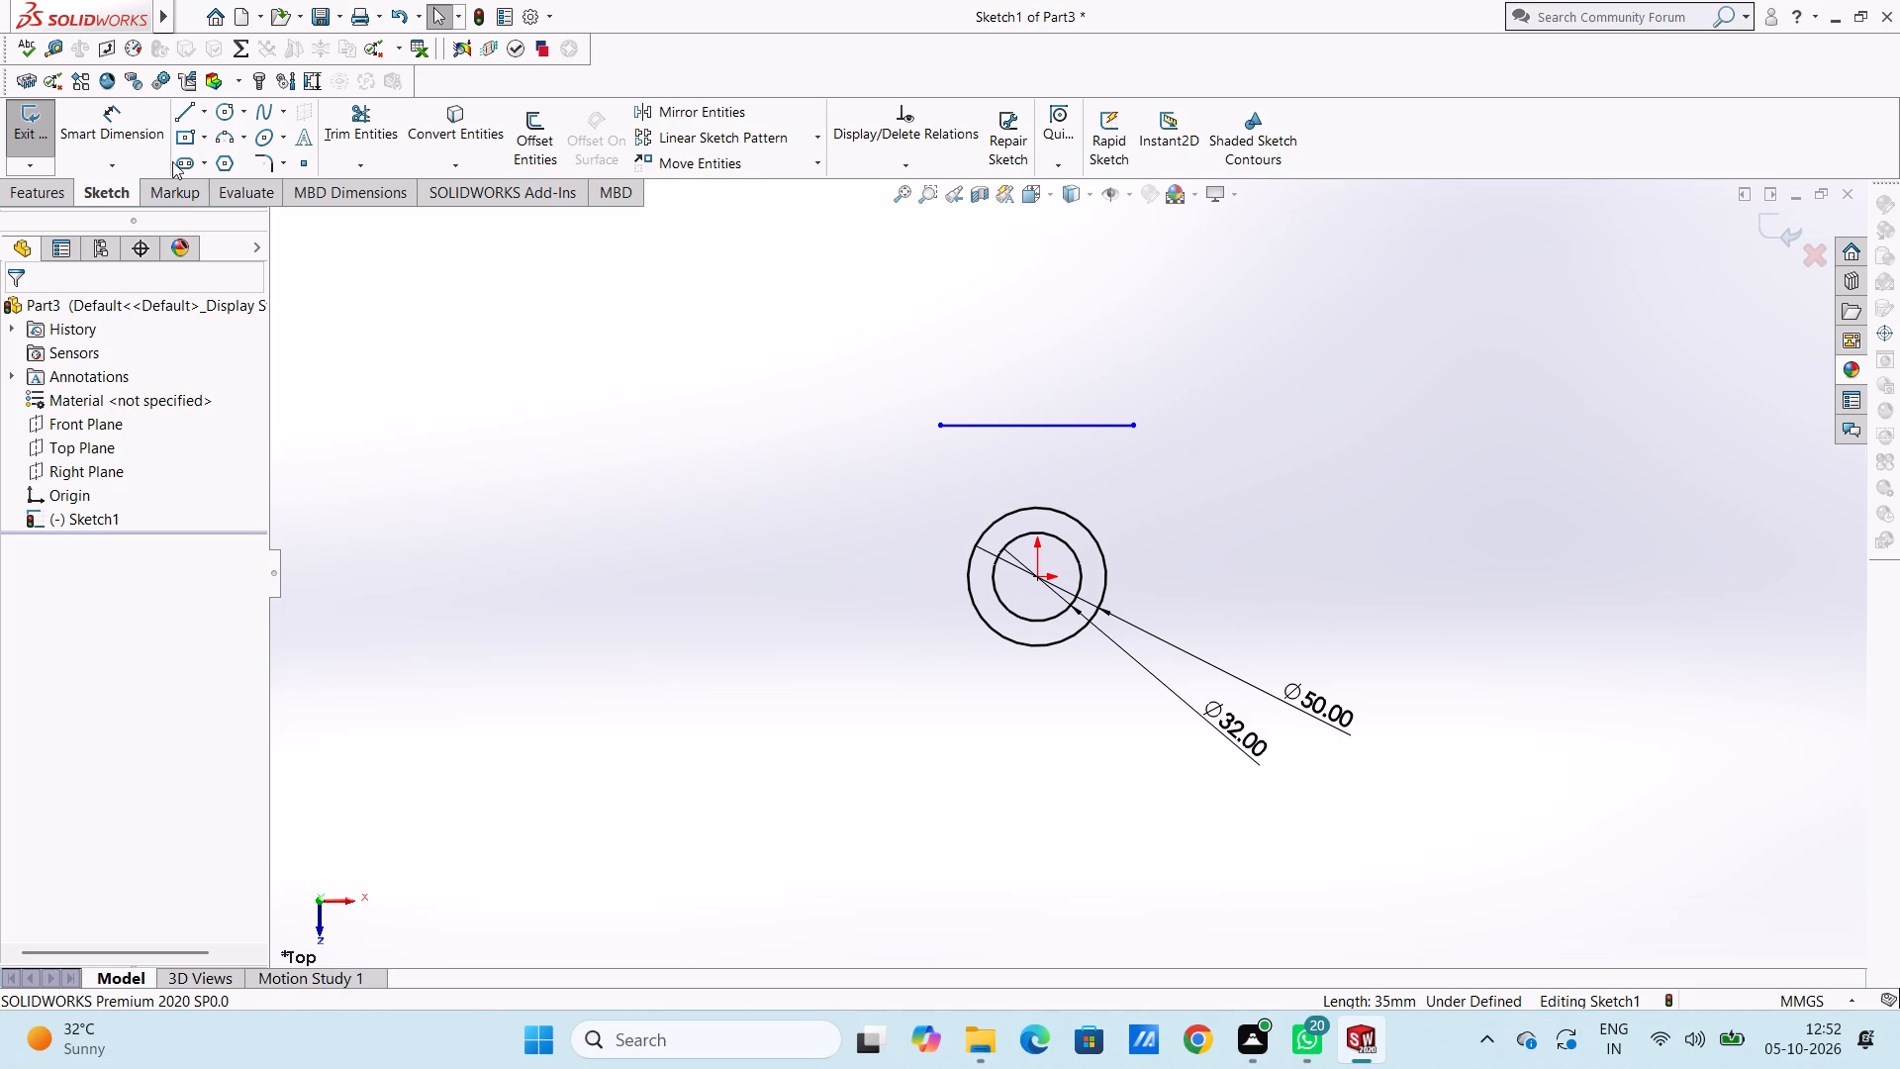
Dimension the length of the horizontal line above the circles as 70 mm.
{"action": "left_click", "coordinate": [154, 130]}
{"action": "left_click", "coordinate": [965, 421]}
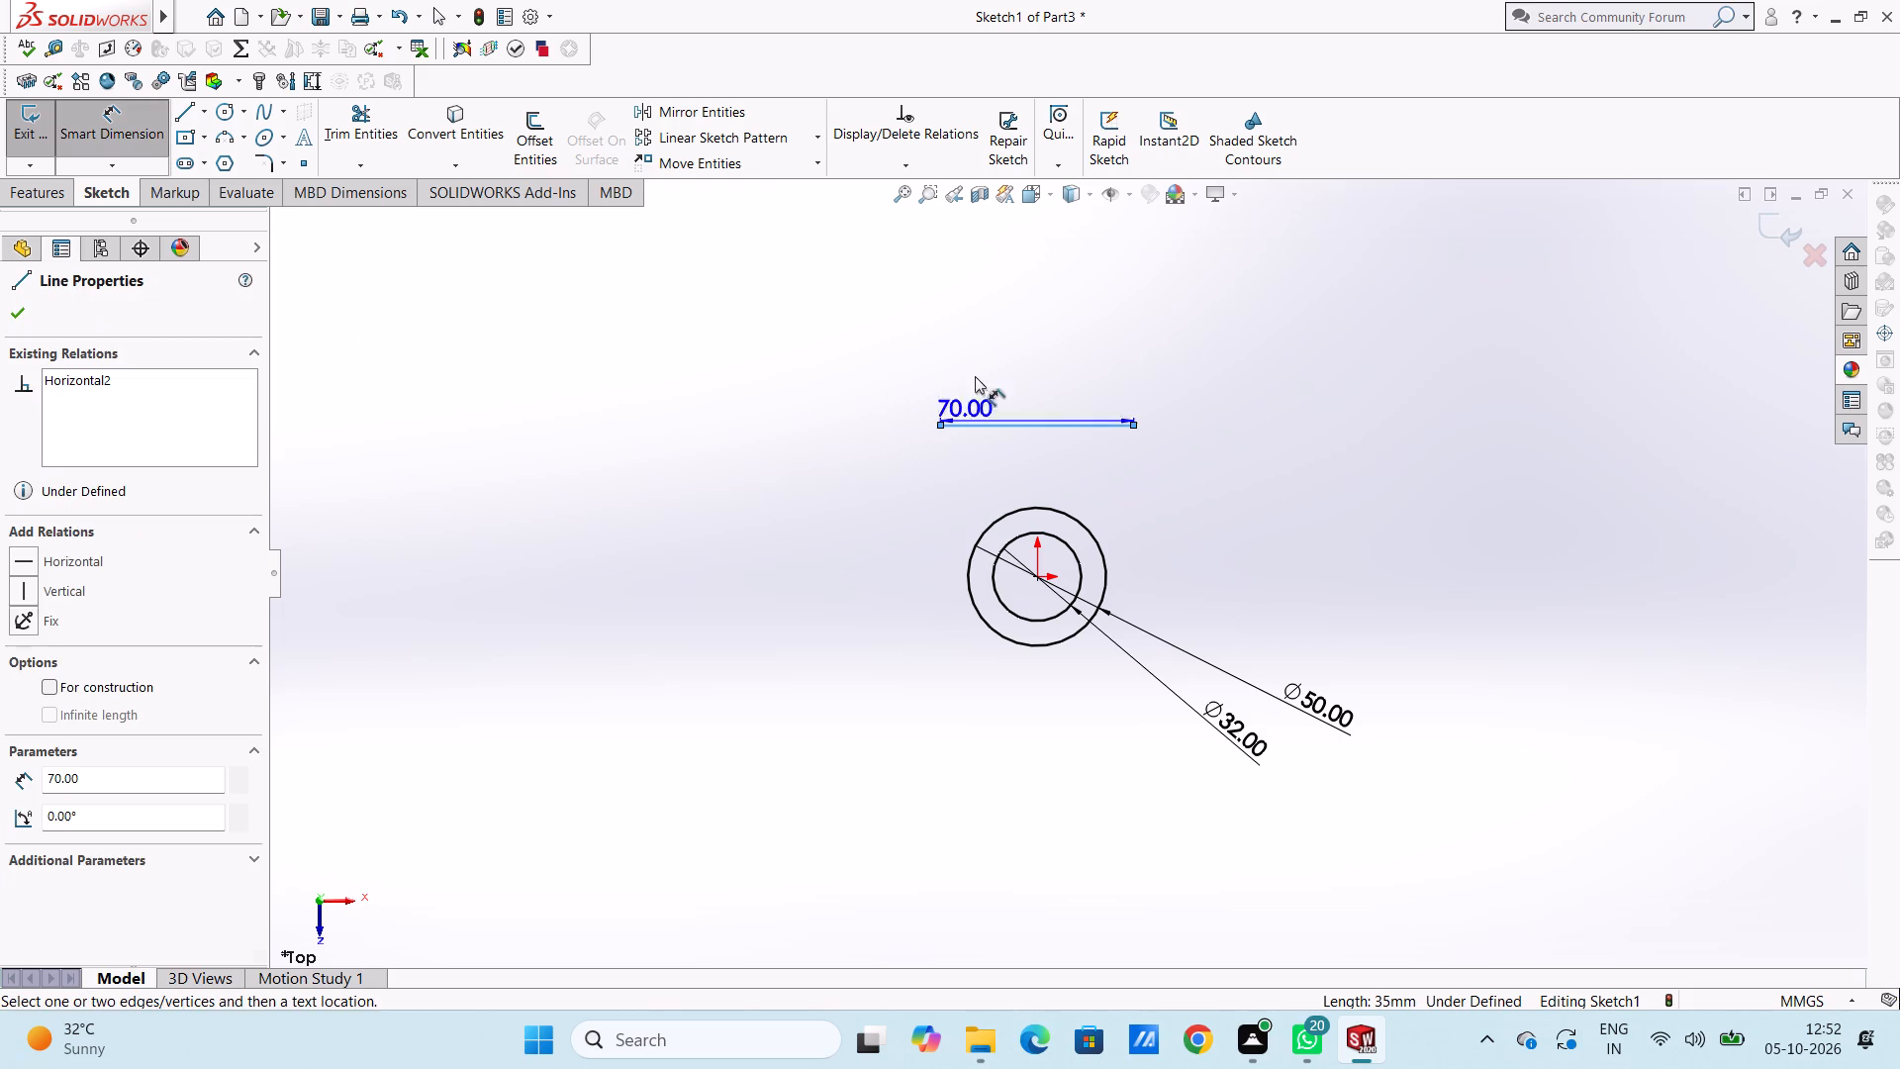
{"action": "left_click", "coordinate": [1027, 273]}
{"action": "left_click", "coordinate": [940, 240]}
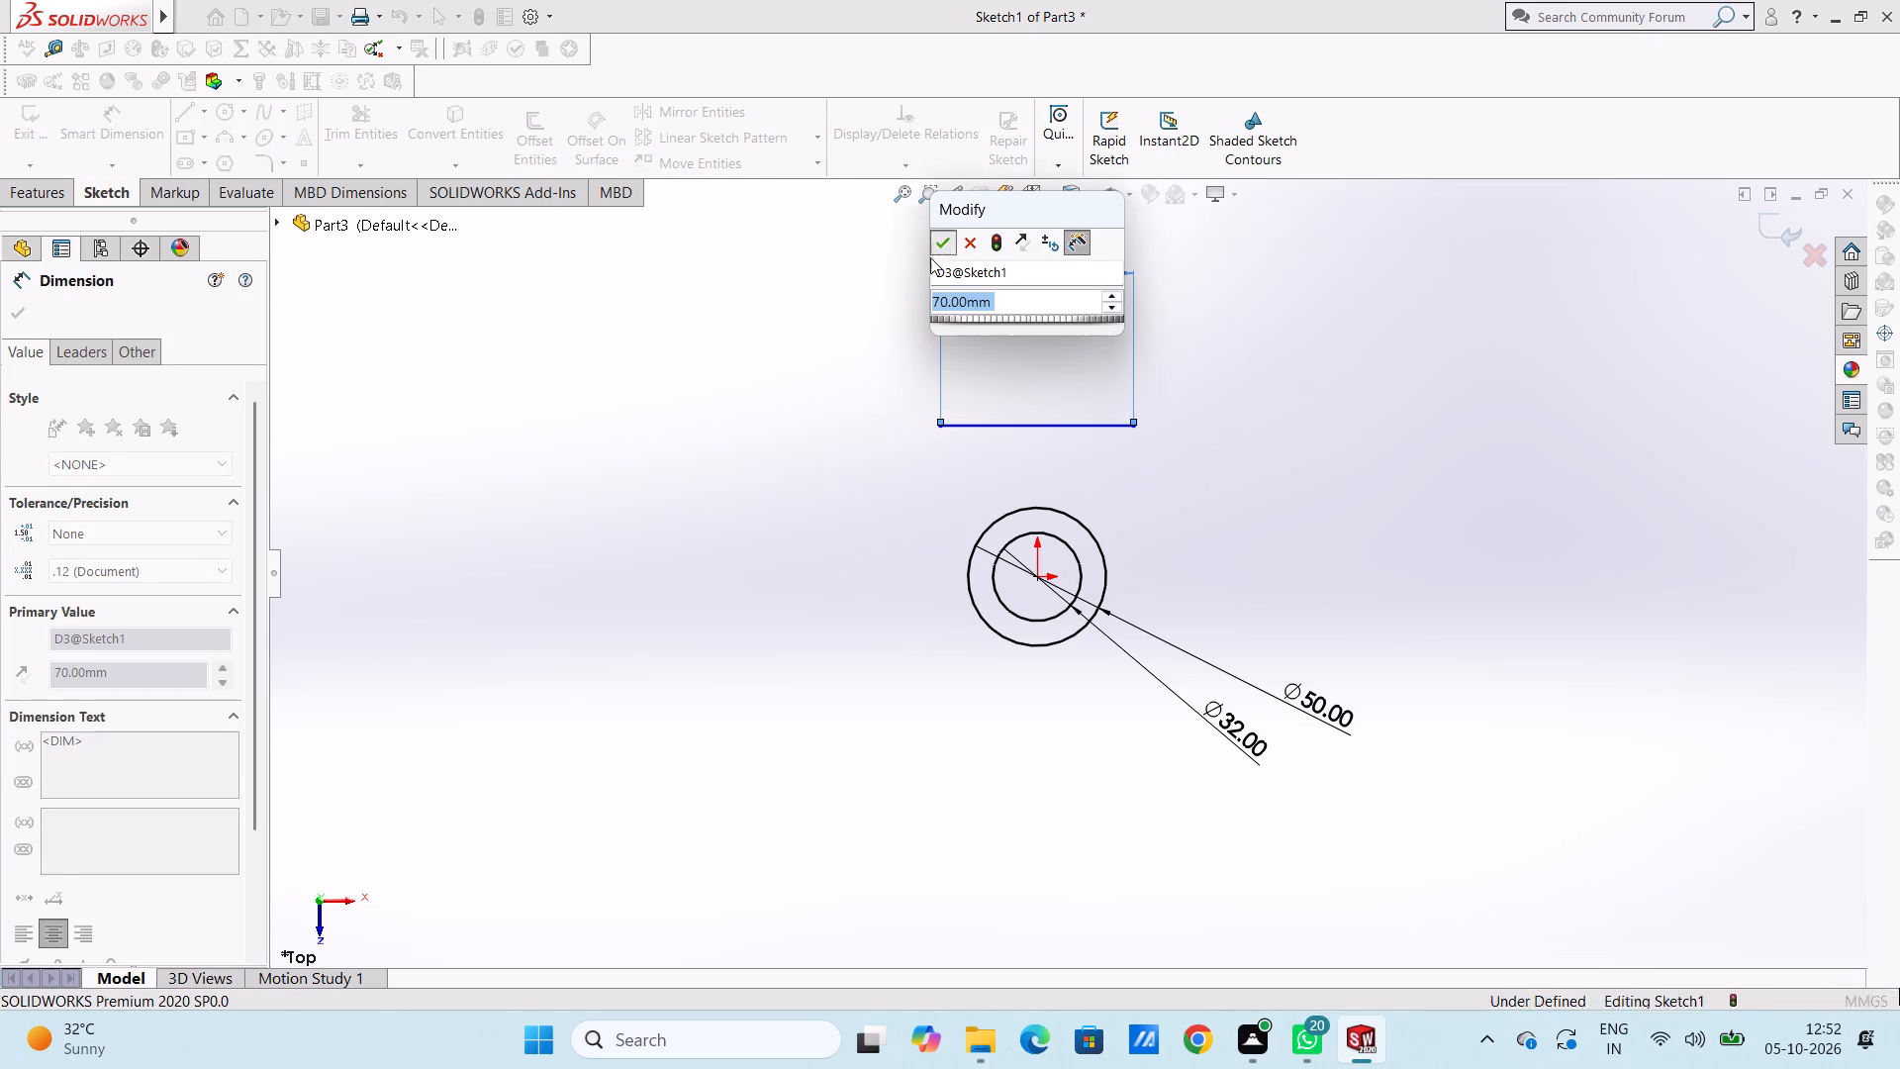
{"action": "left_click", "coordinate": [897, 274]}
Dimension the horizontal distance from the line's left endpoint to the origin as 35 mm.
{"action": "left_click", "coordinate": [943, 426]}
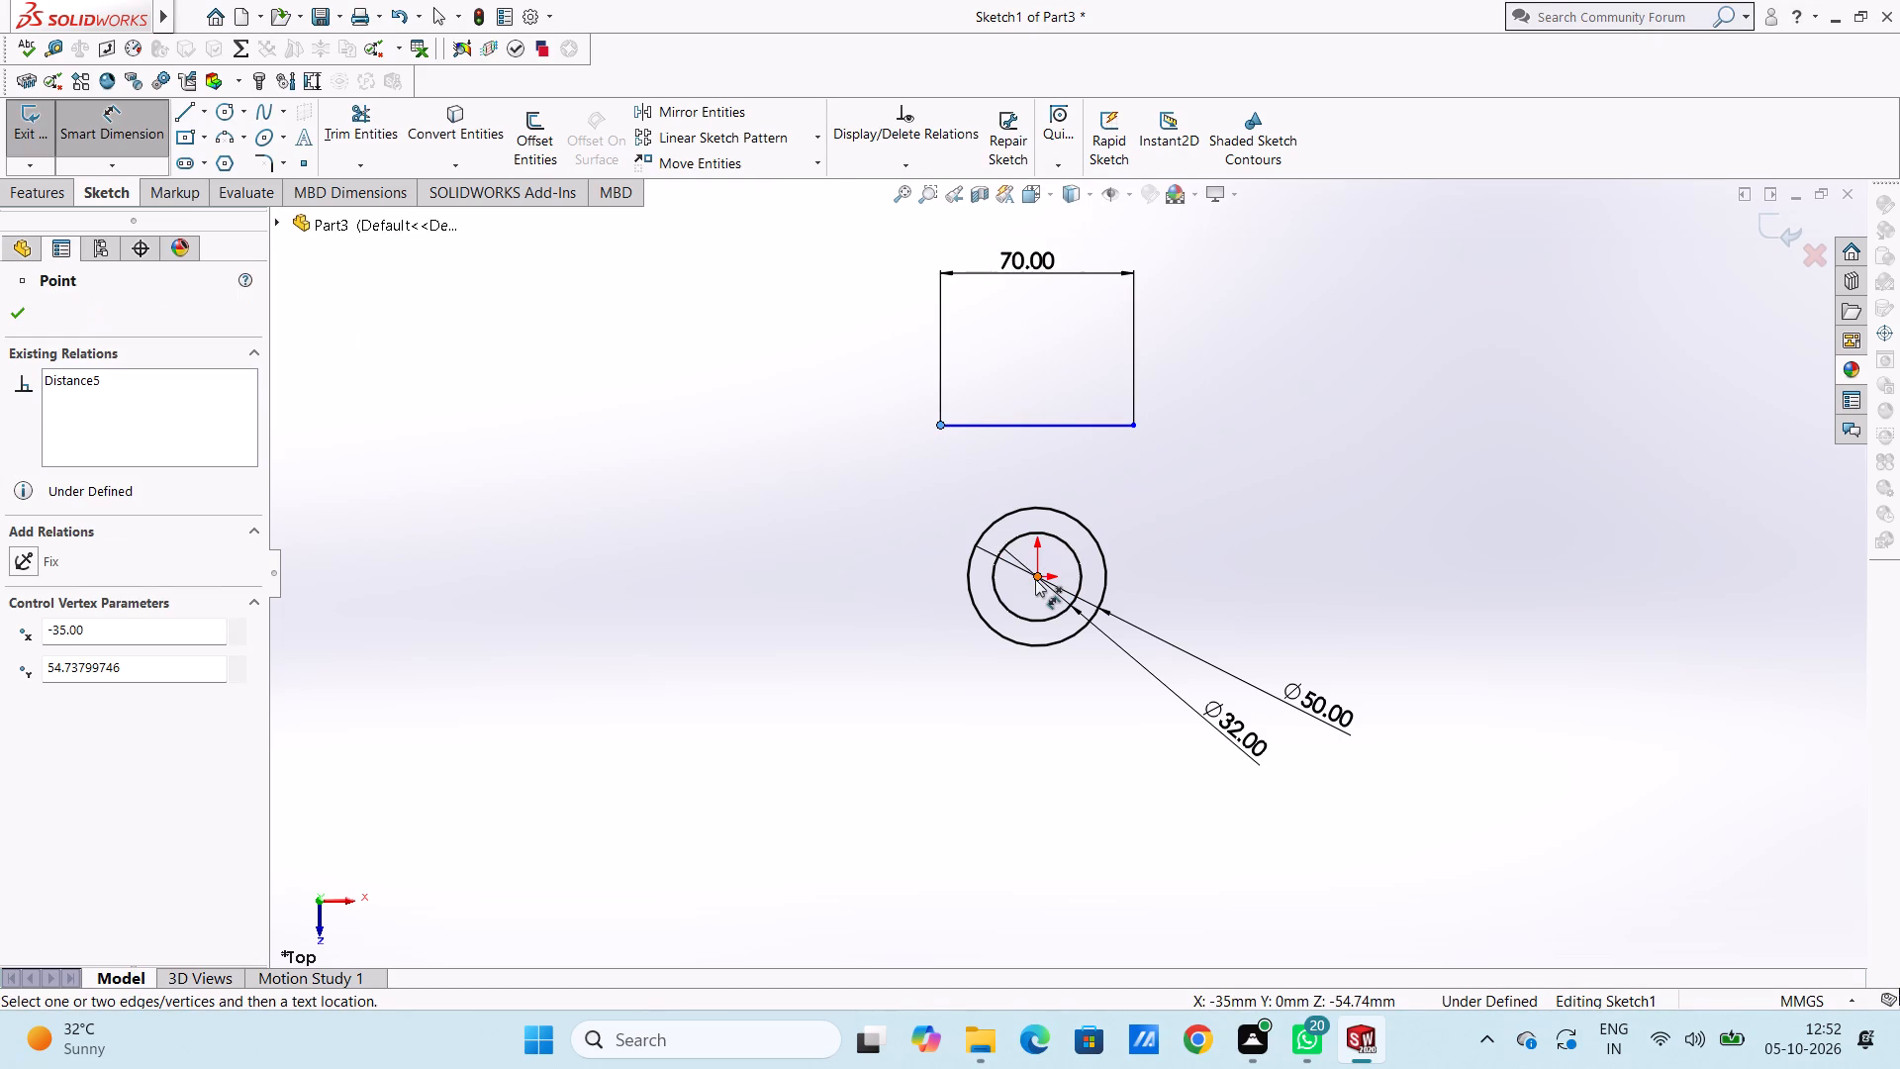
{"action": "left_click", "coordinate": [1036, 579]}
{"action": "left_click", "coordinate": [1028, 333]}
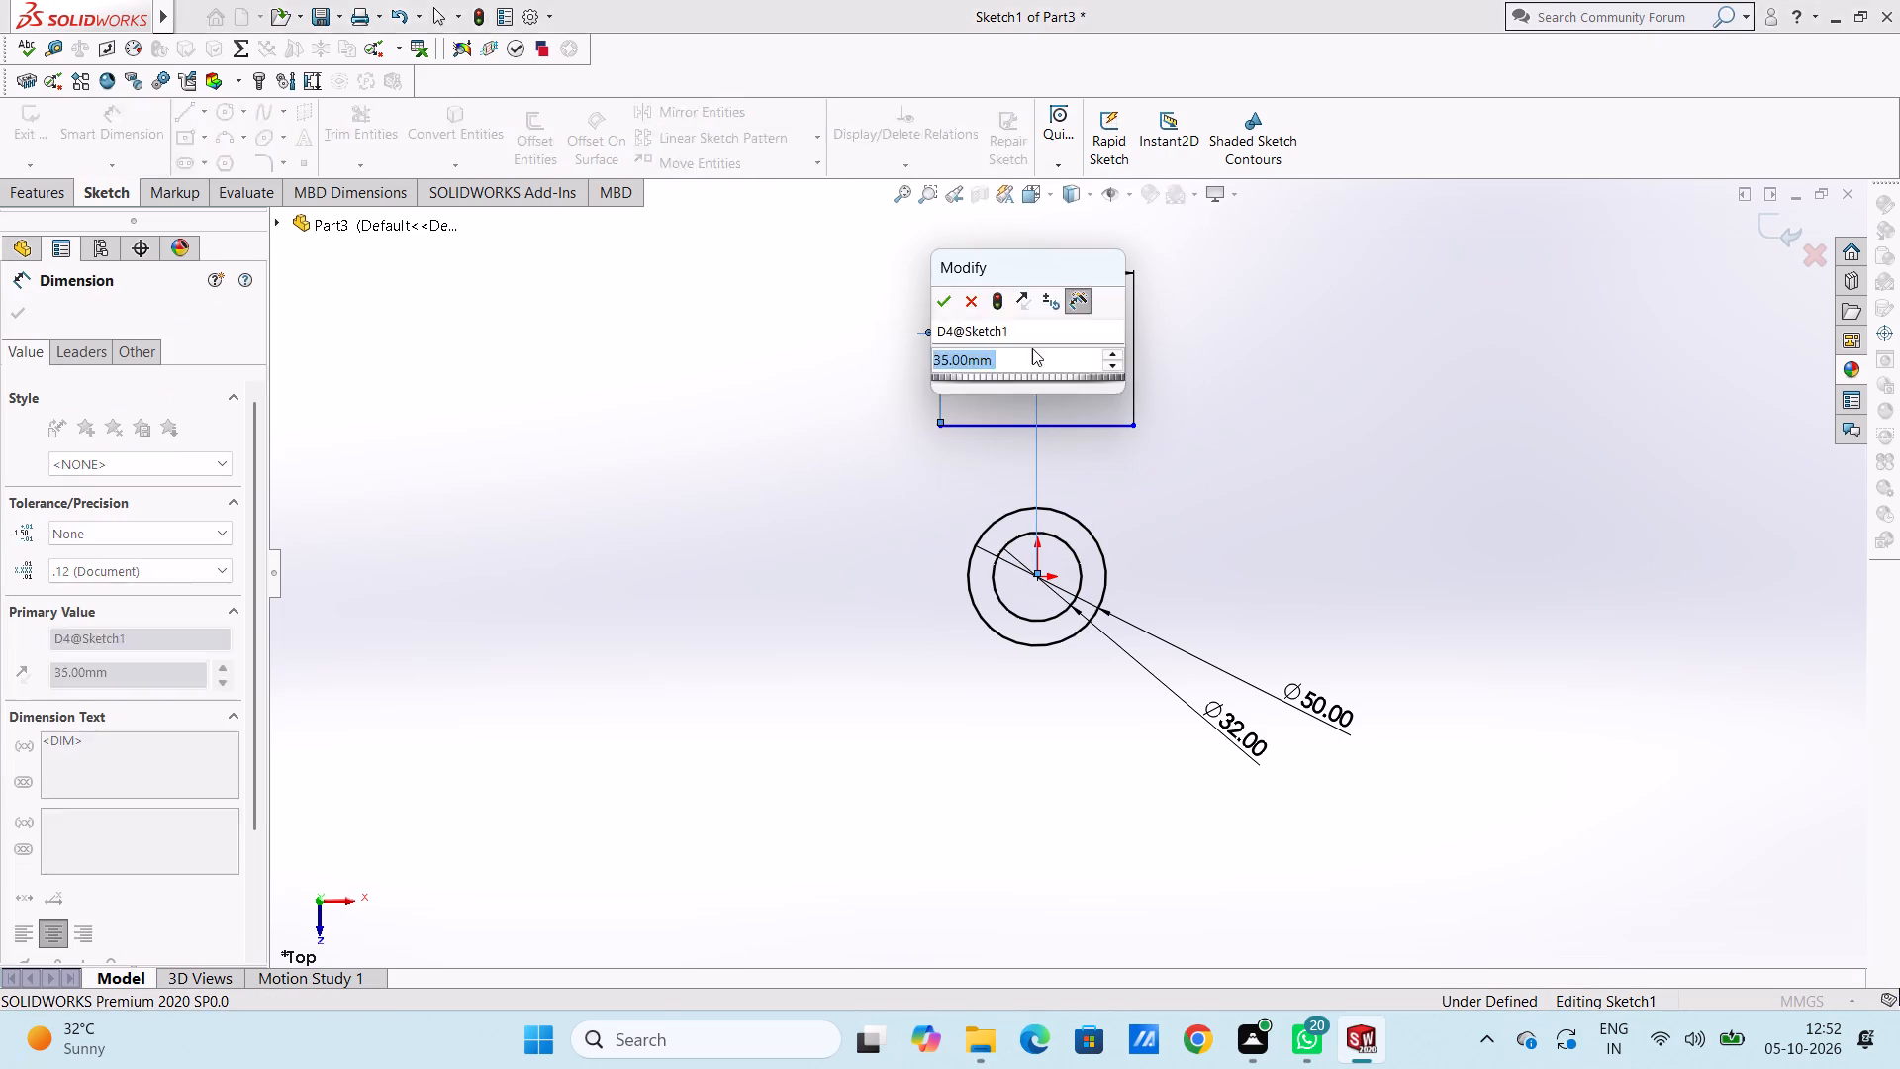
{"action": "left_click", "coordinate": [945, 293]}
{"action": "left_click", "coordinate": [828, 339]}
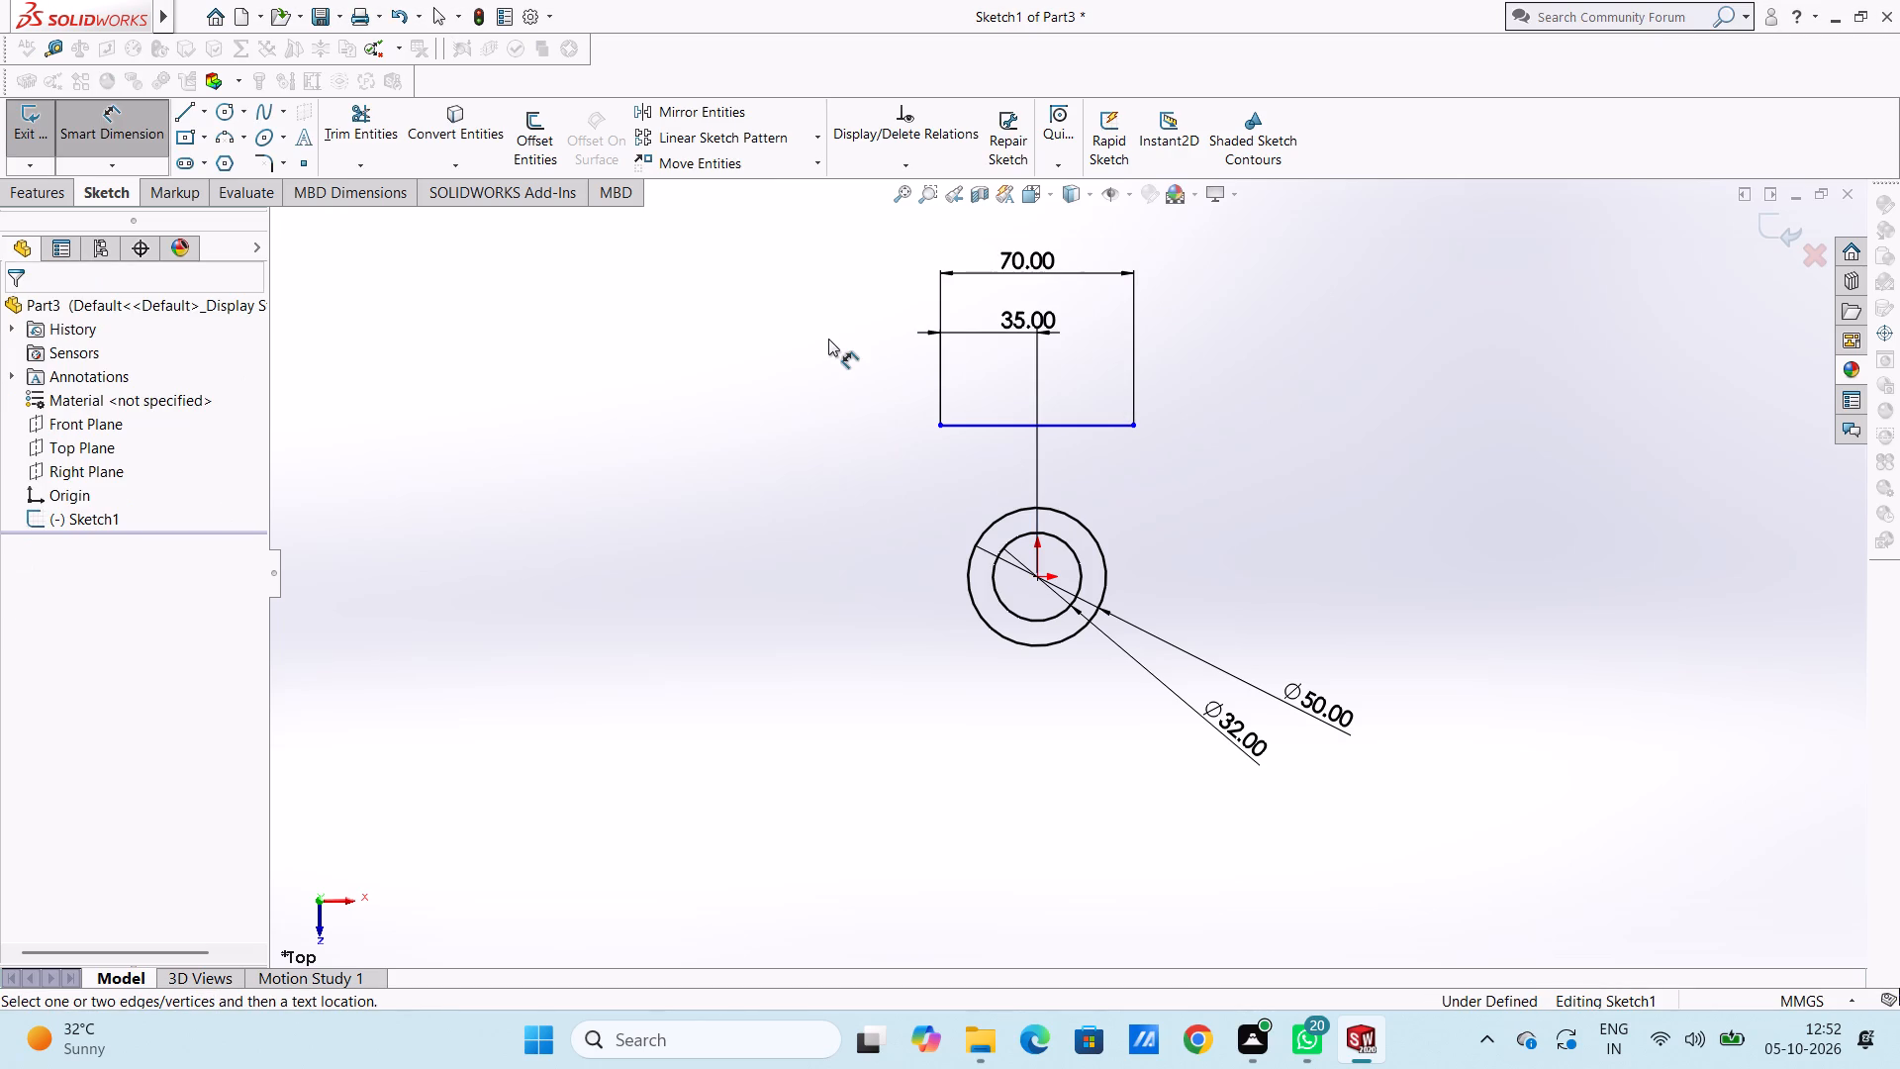
Dimension the vertical distance between the 70 mm line and the origin as 25 mm.
{"action": "left_click", "coordinate": [977, 423]}
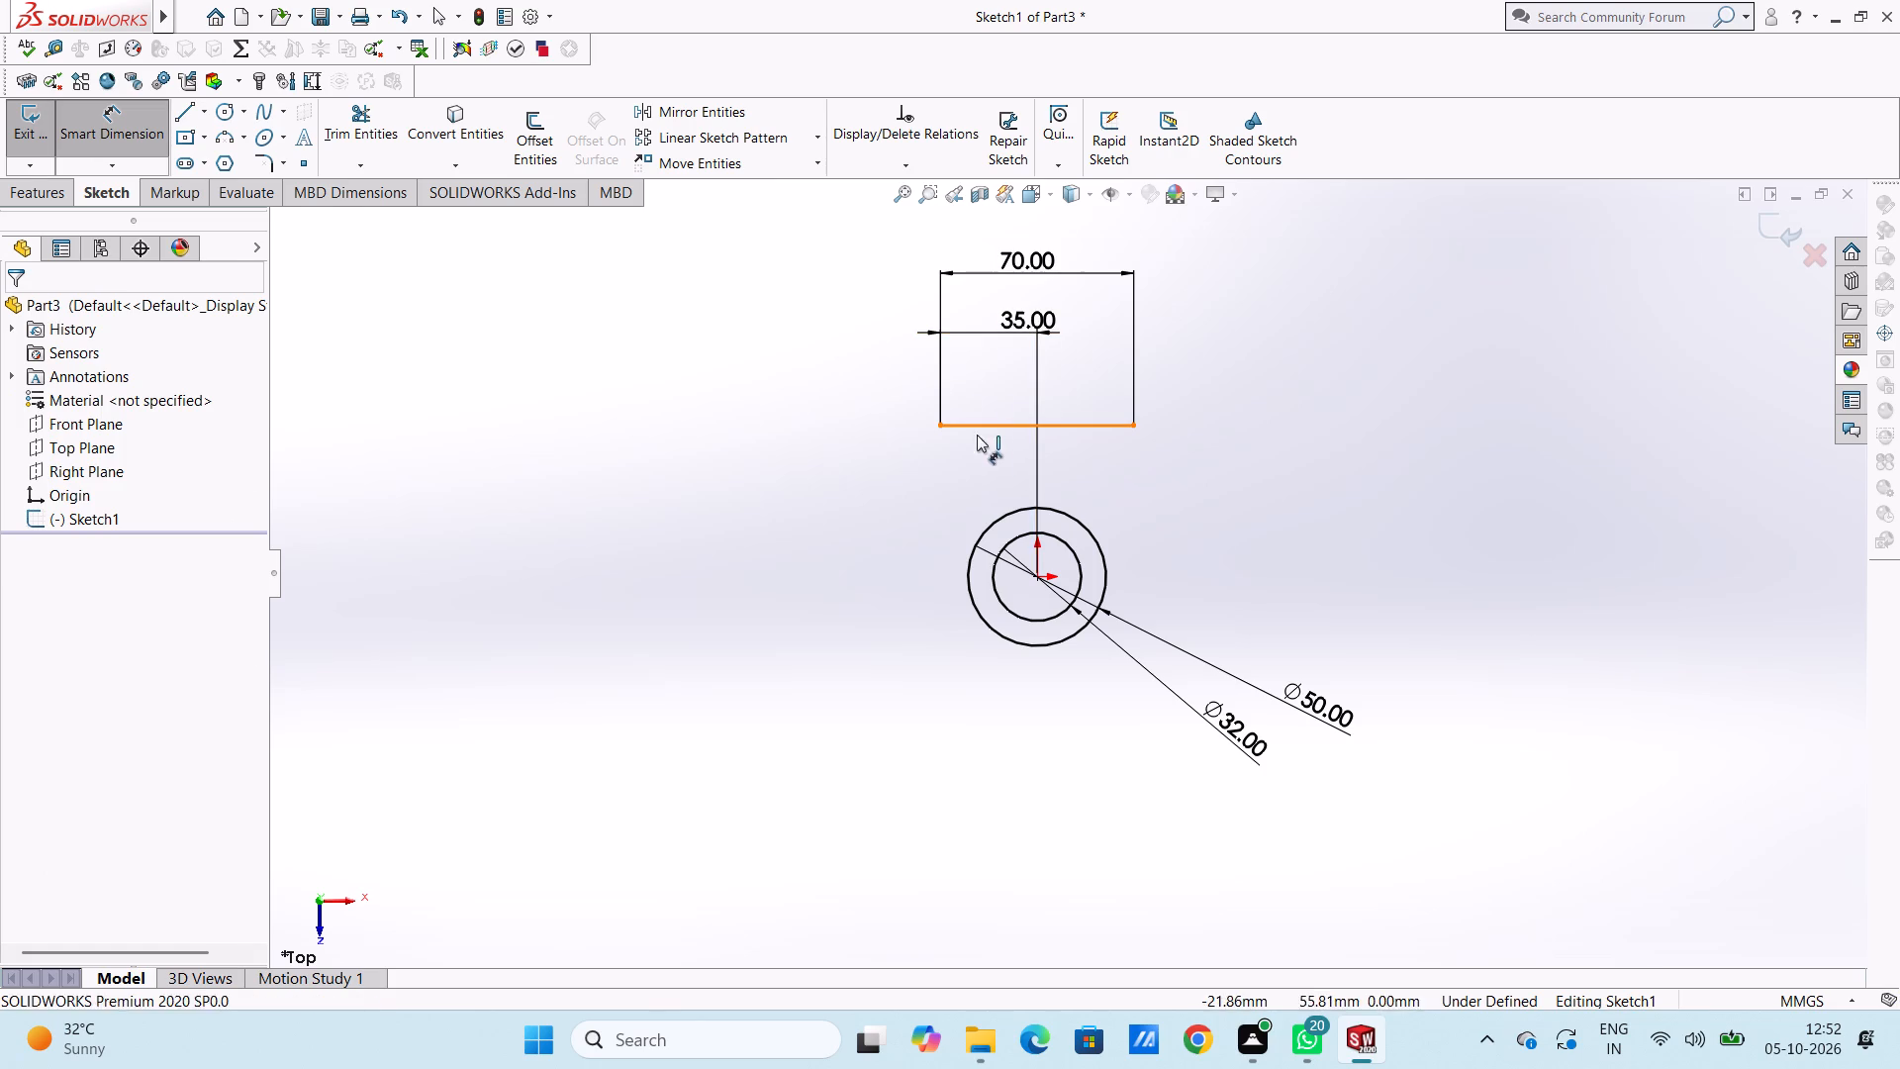
{"action": "left_click", "coordinate": [1033, 578]}
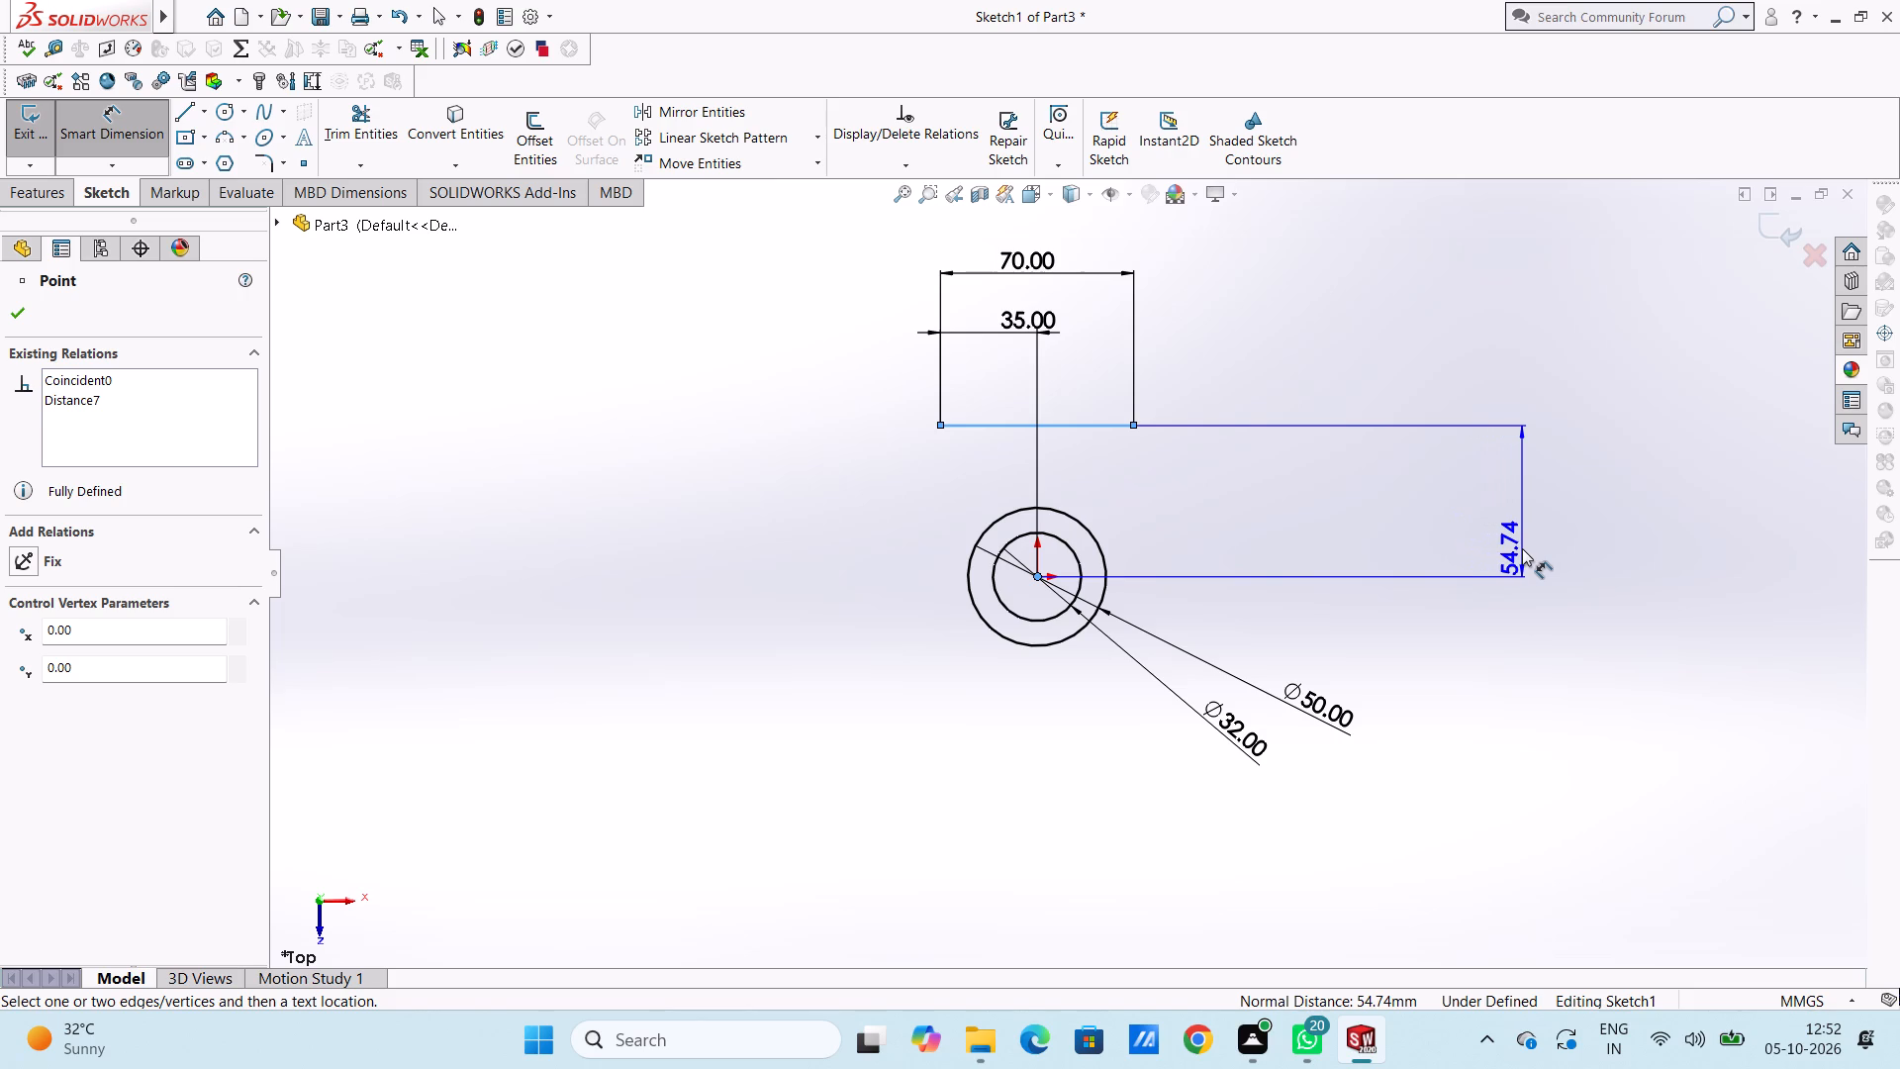
{"action": "left_click", "coordinate": [1522, 548]}
{"action": "type", "text": "25"}
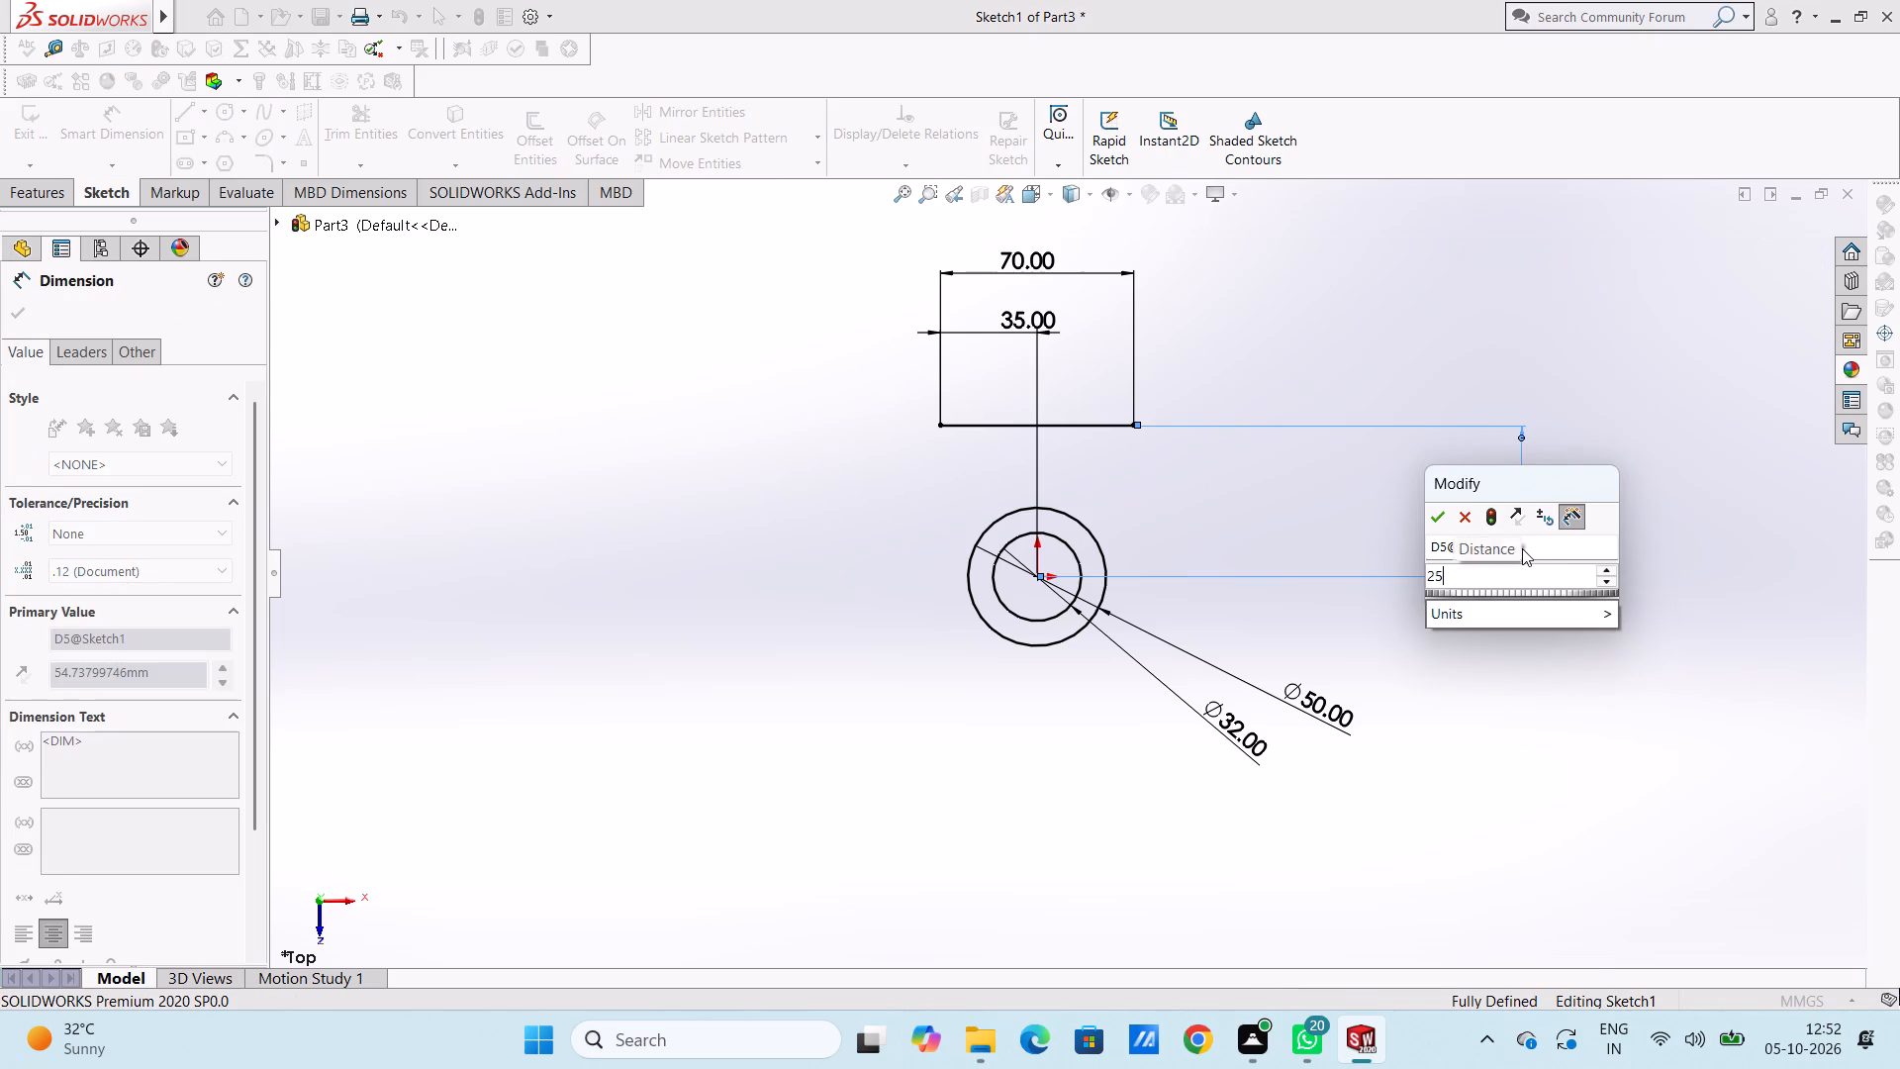
{"action": "key", "text": "Return"}
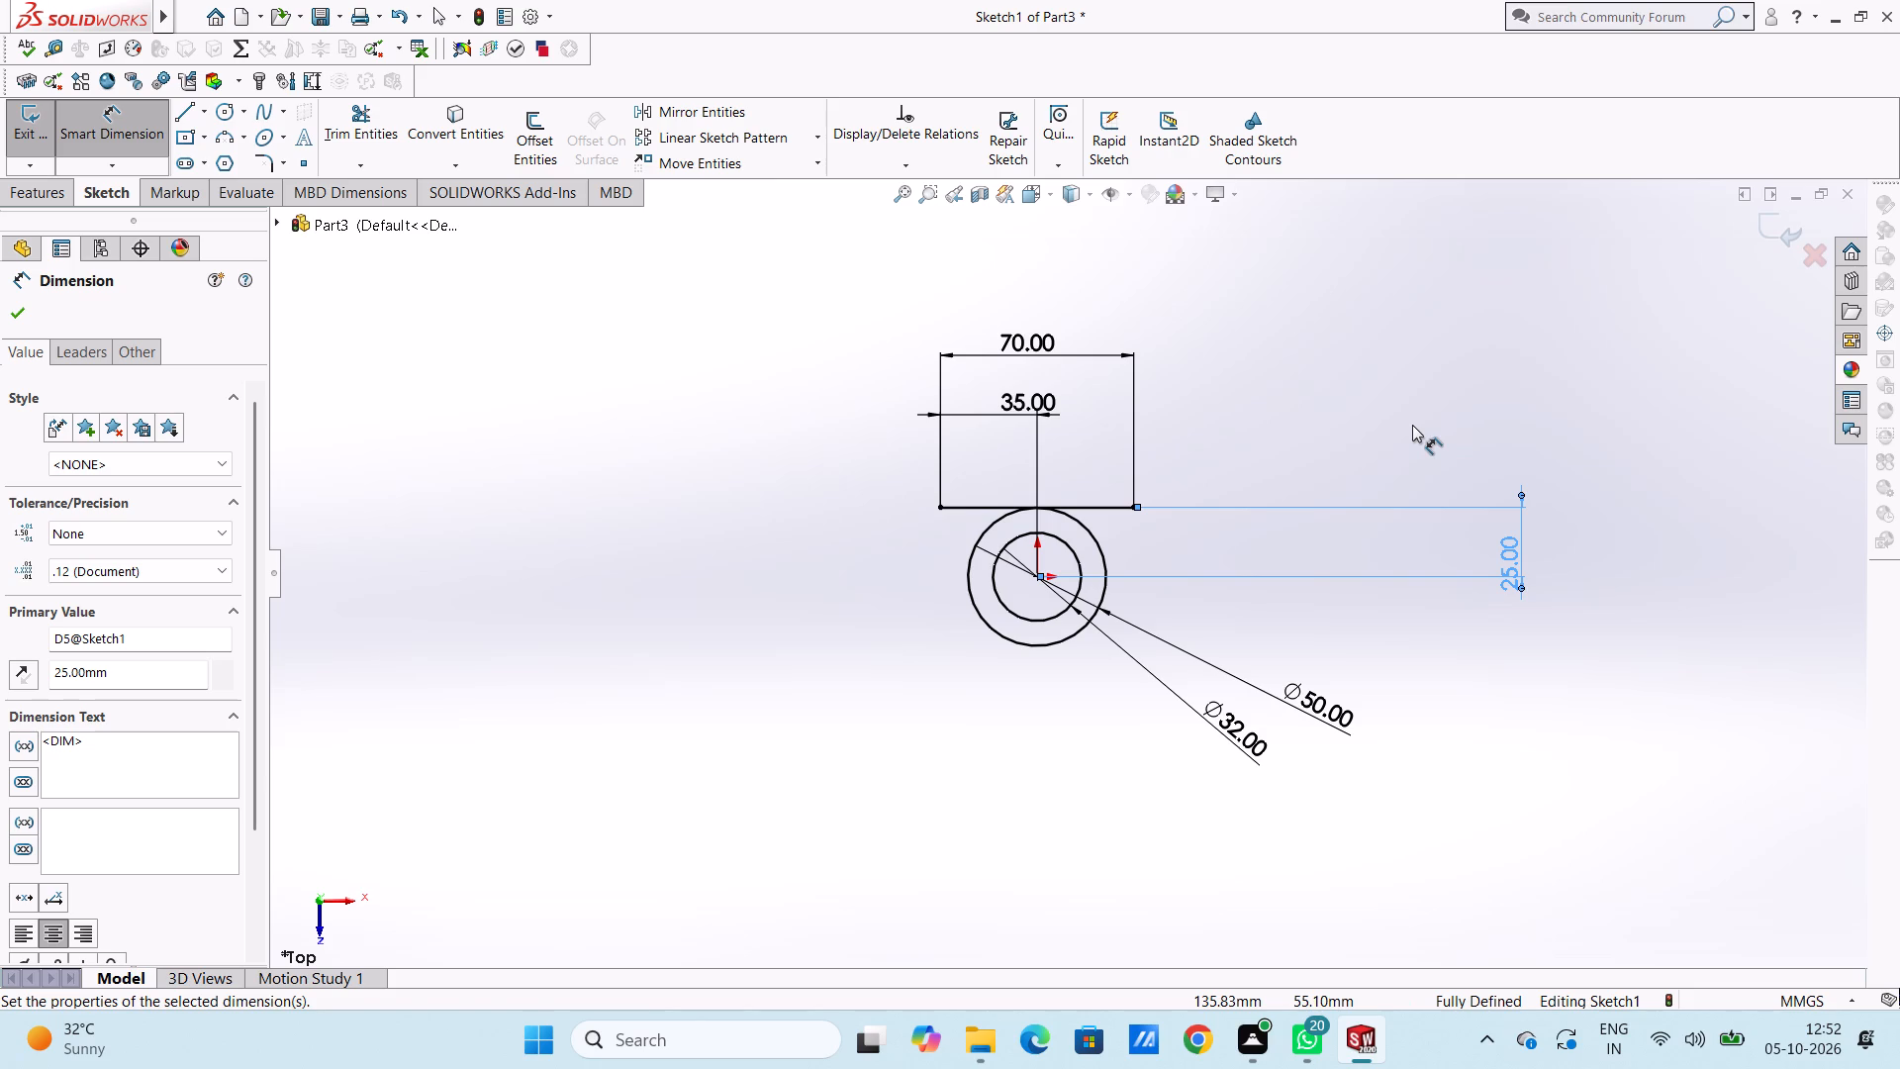
{"action": "left_click", "coordinate": [1436, 429]}
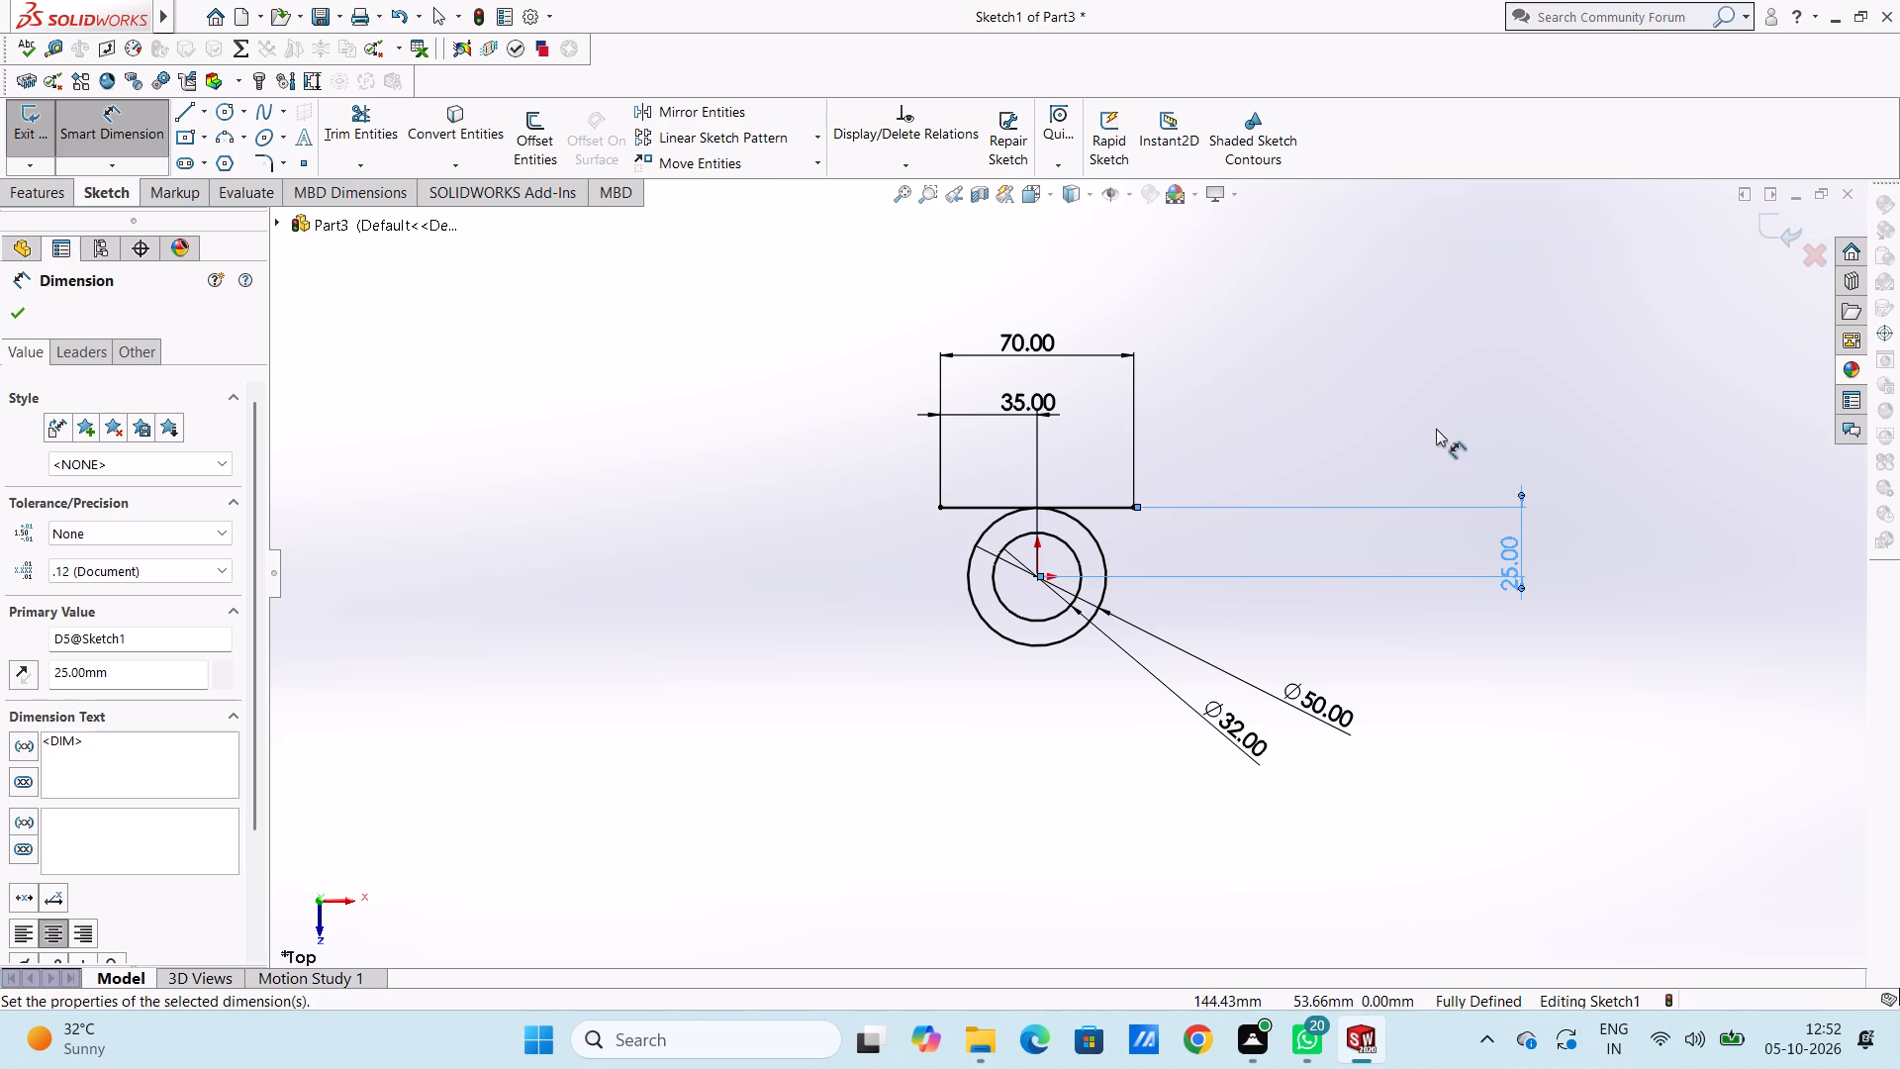
Set the vertical distance between the 70 mm line and the origin to 35 mm.
{"action": "double_click", "coordinate": [1518, 537]}
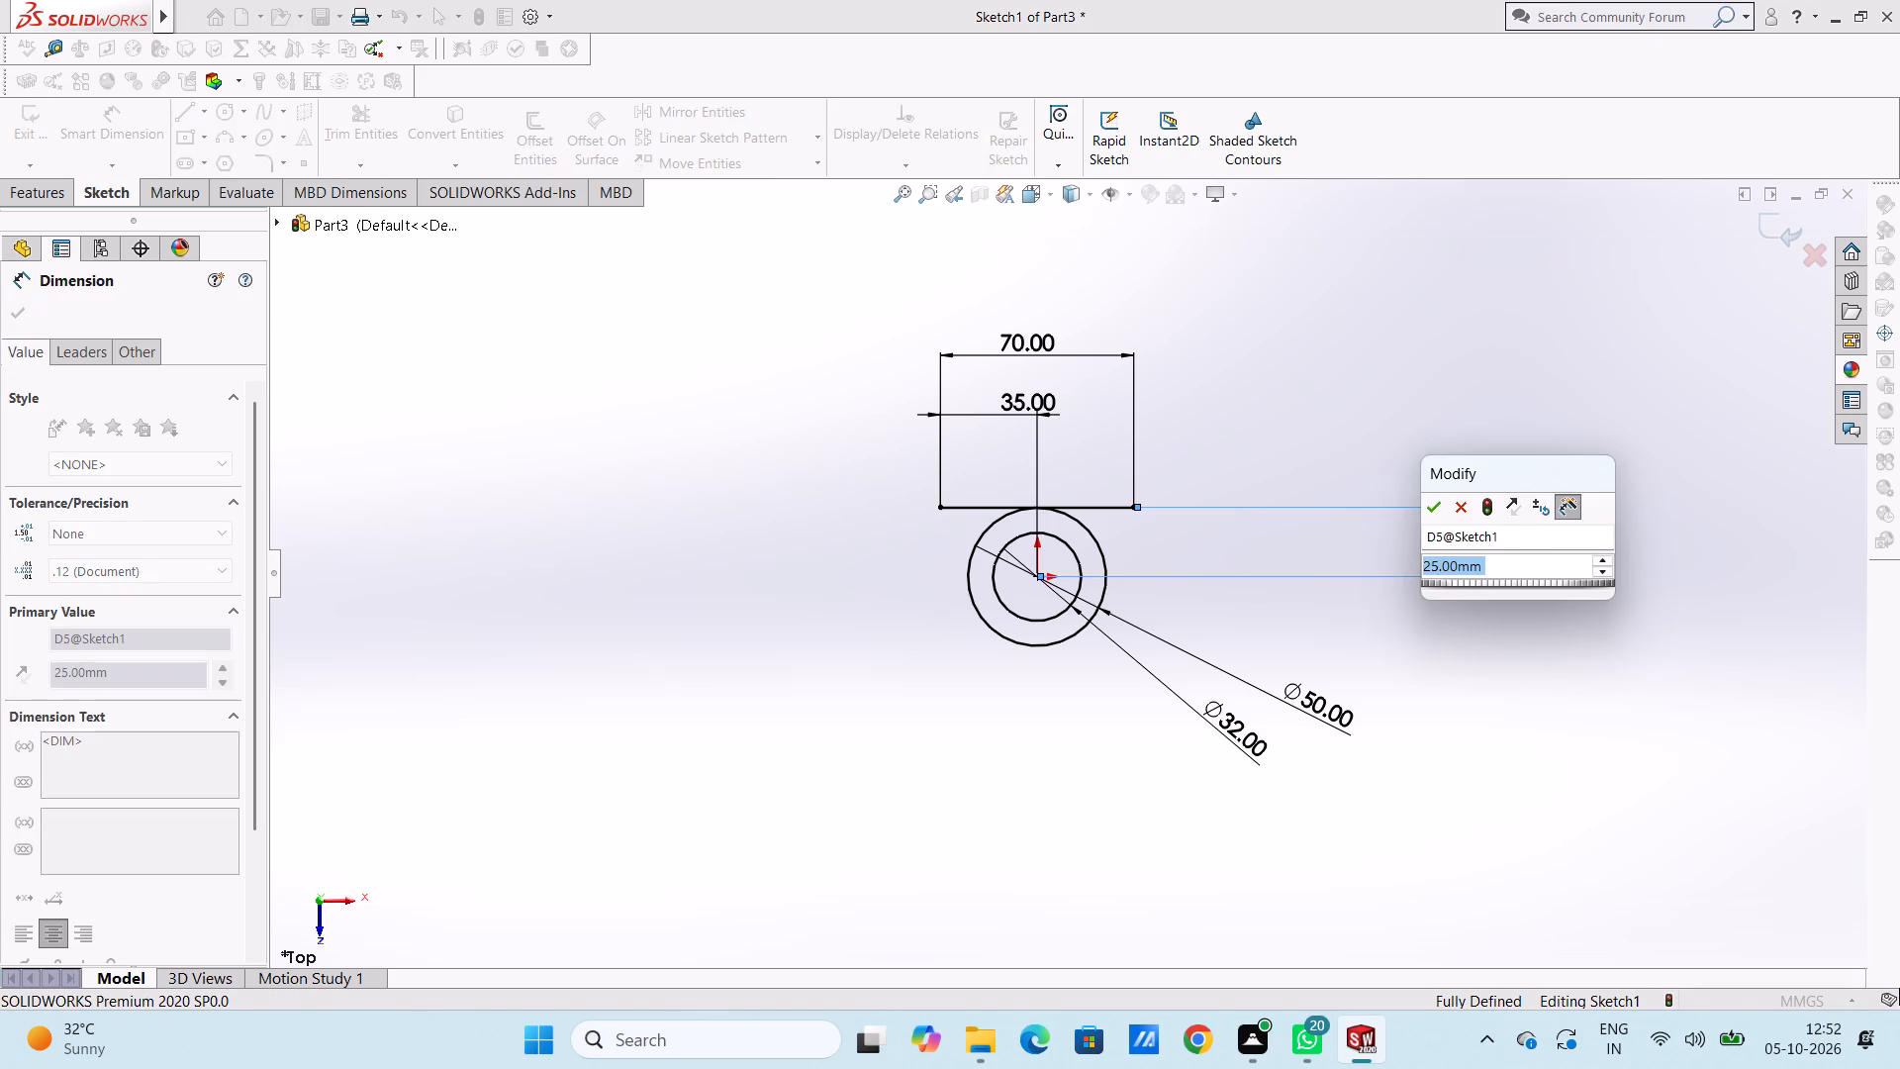
{"action": "type", "text": "35"}
{"action": "key", "text": "Return"}
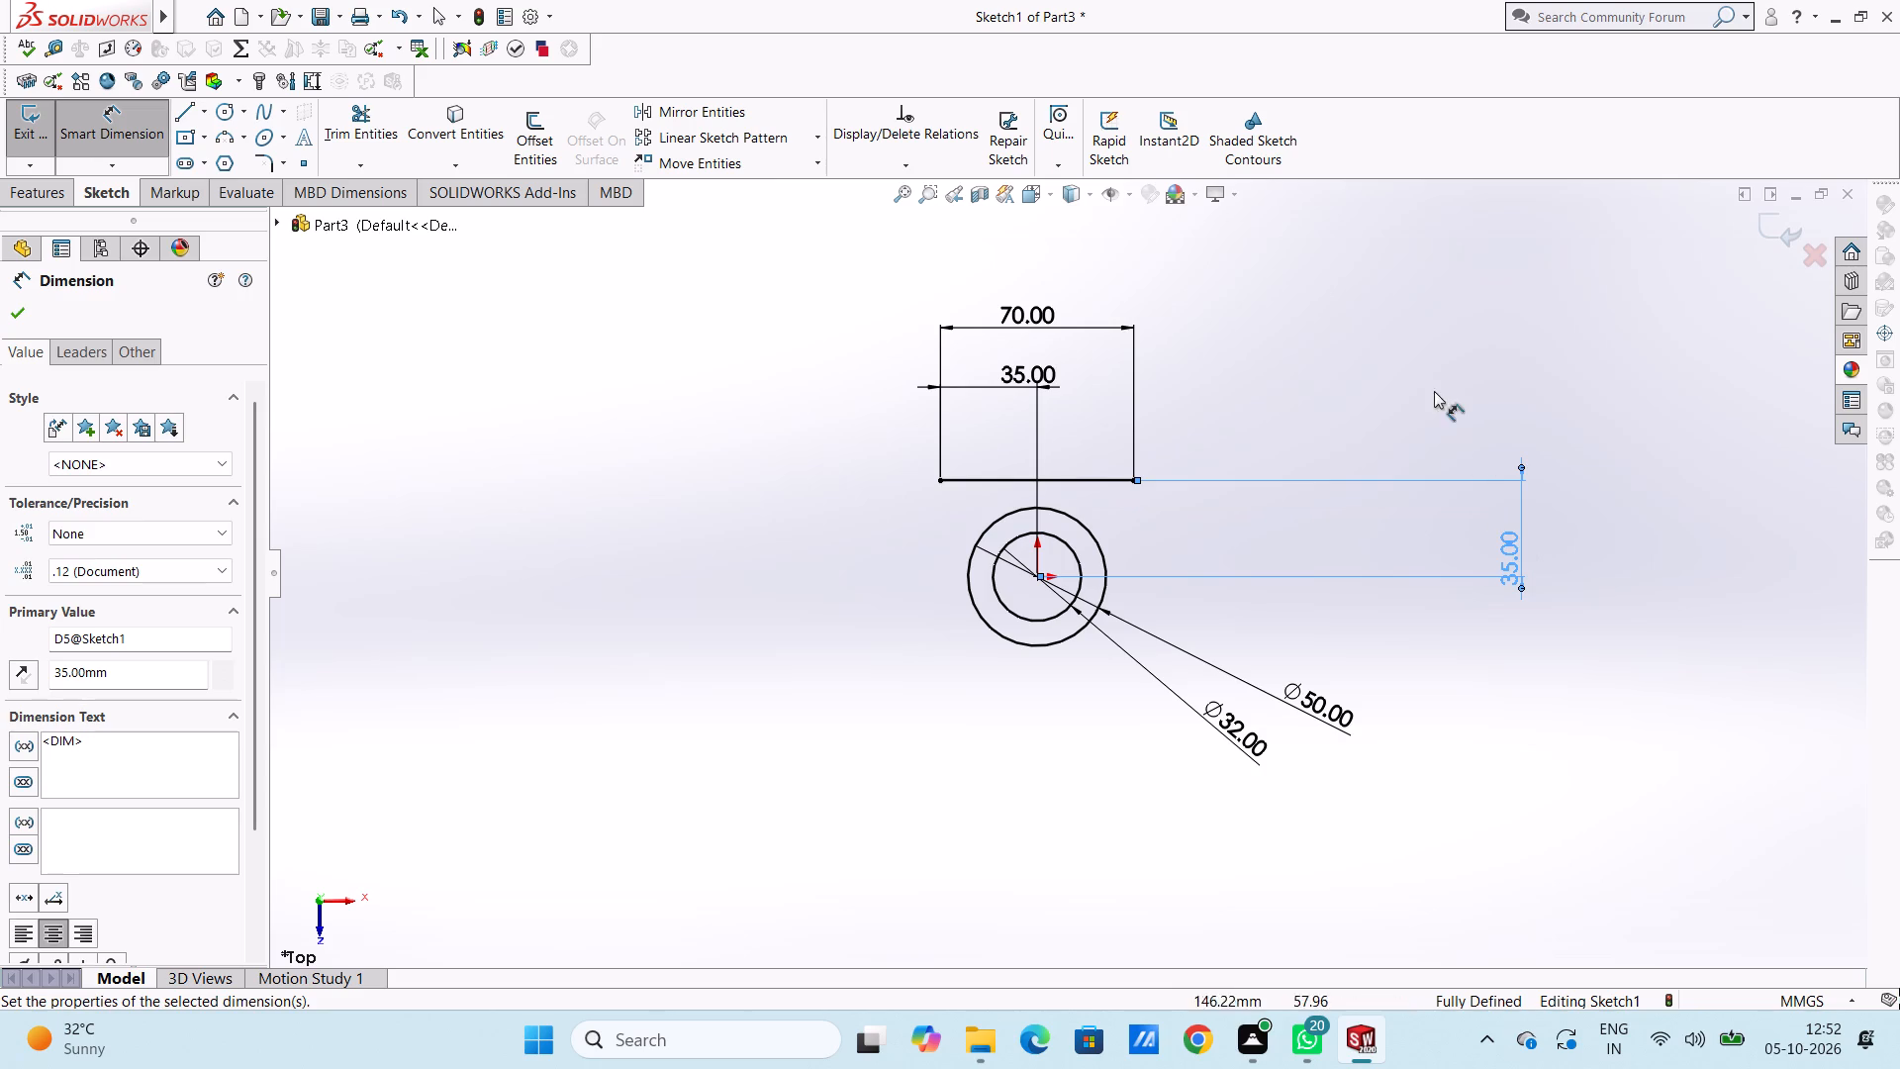
{"action": "left_click", "coordinate": [1428, 368]}
{"action": "left_click", "coordinate": [112, 139]}
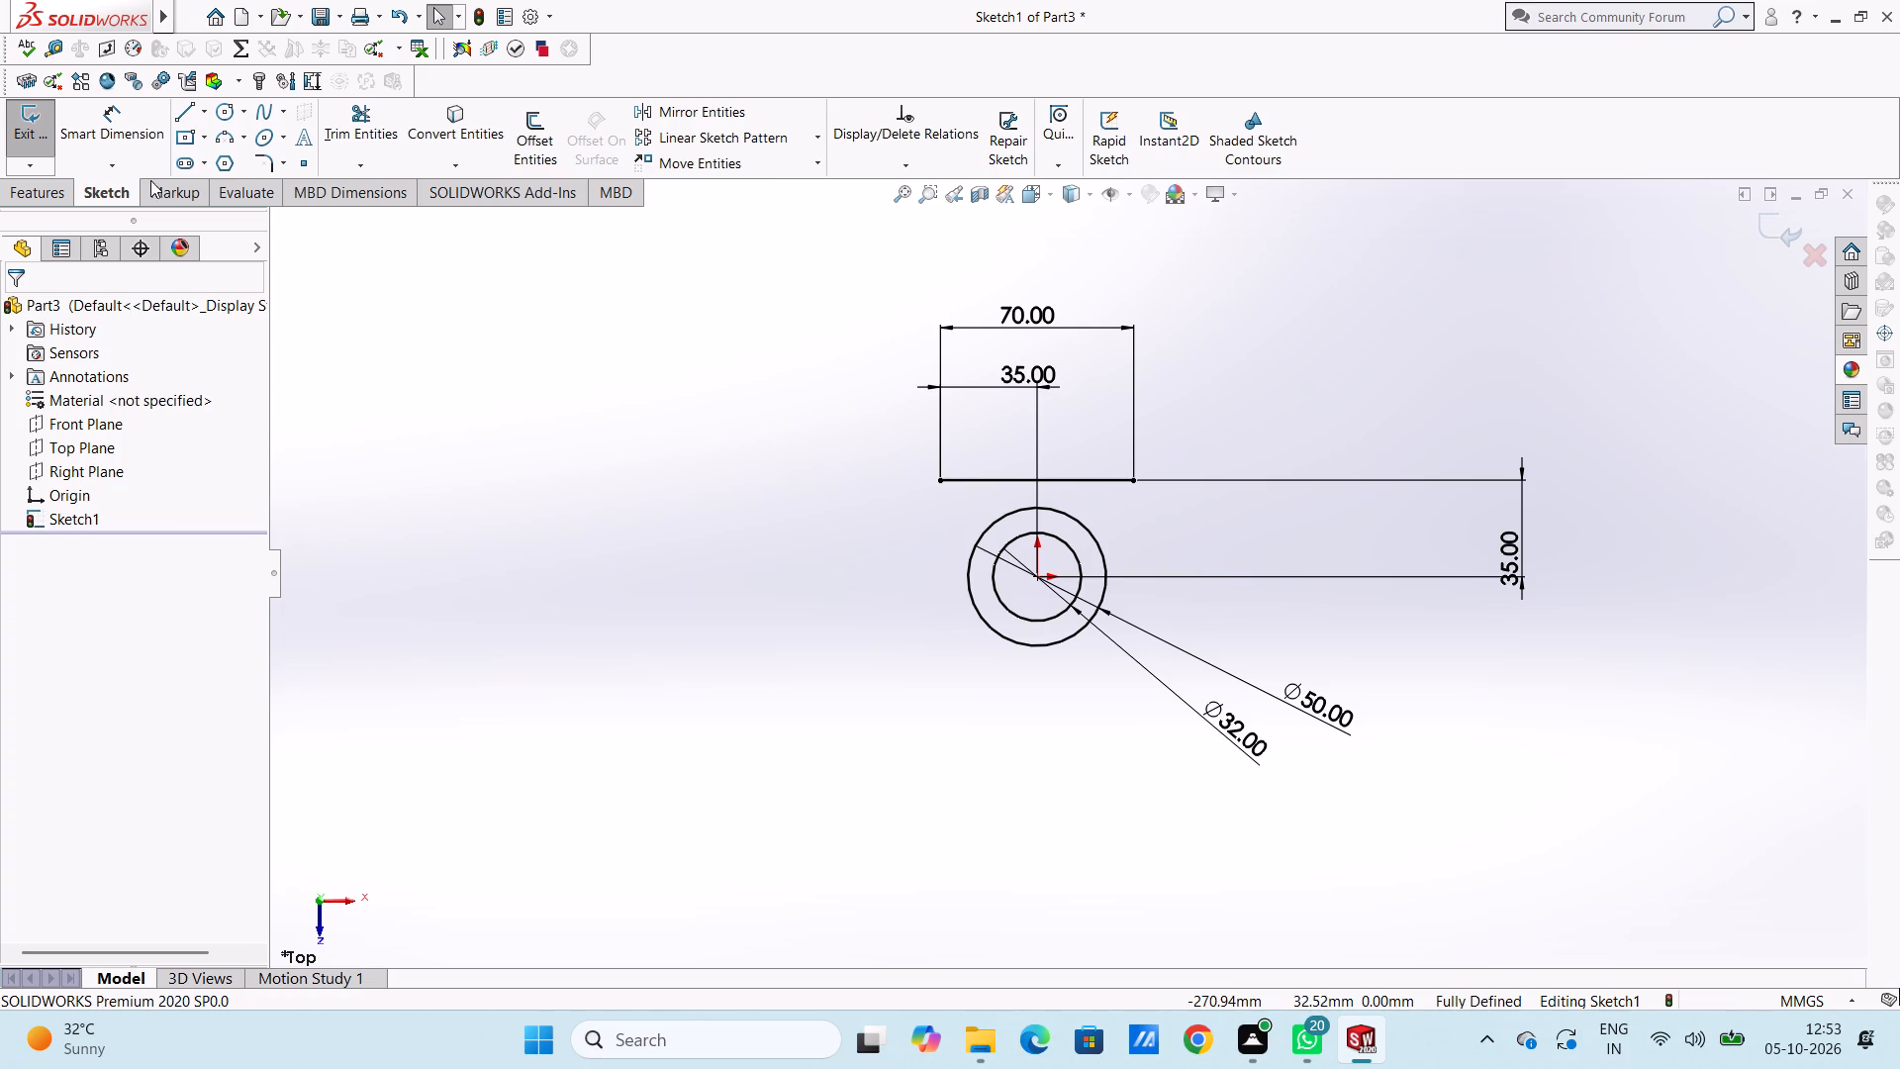
Sketch a 25 mm vertical line upward from the right endpoint of the 70 mm line.
{"action": "left_click", "coordinate": [186, 108]}
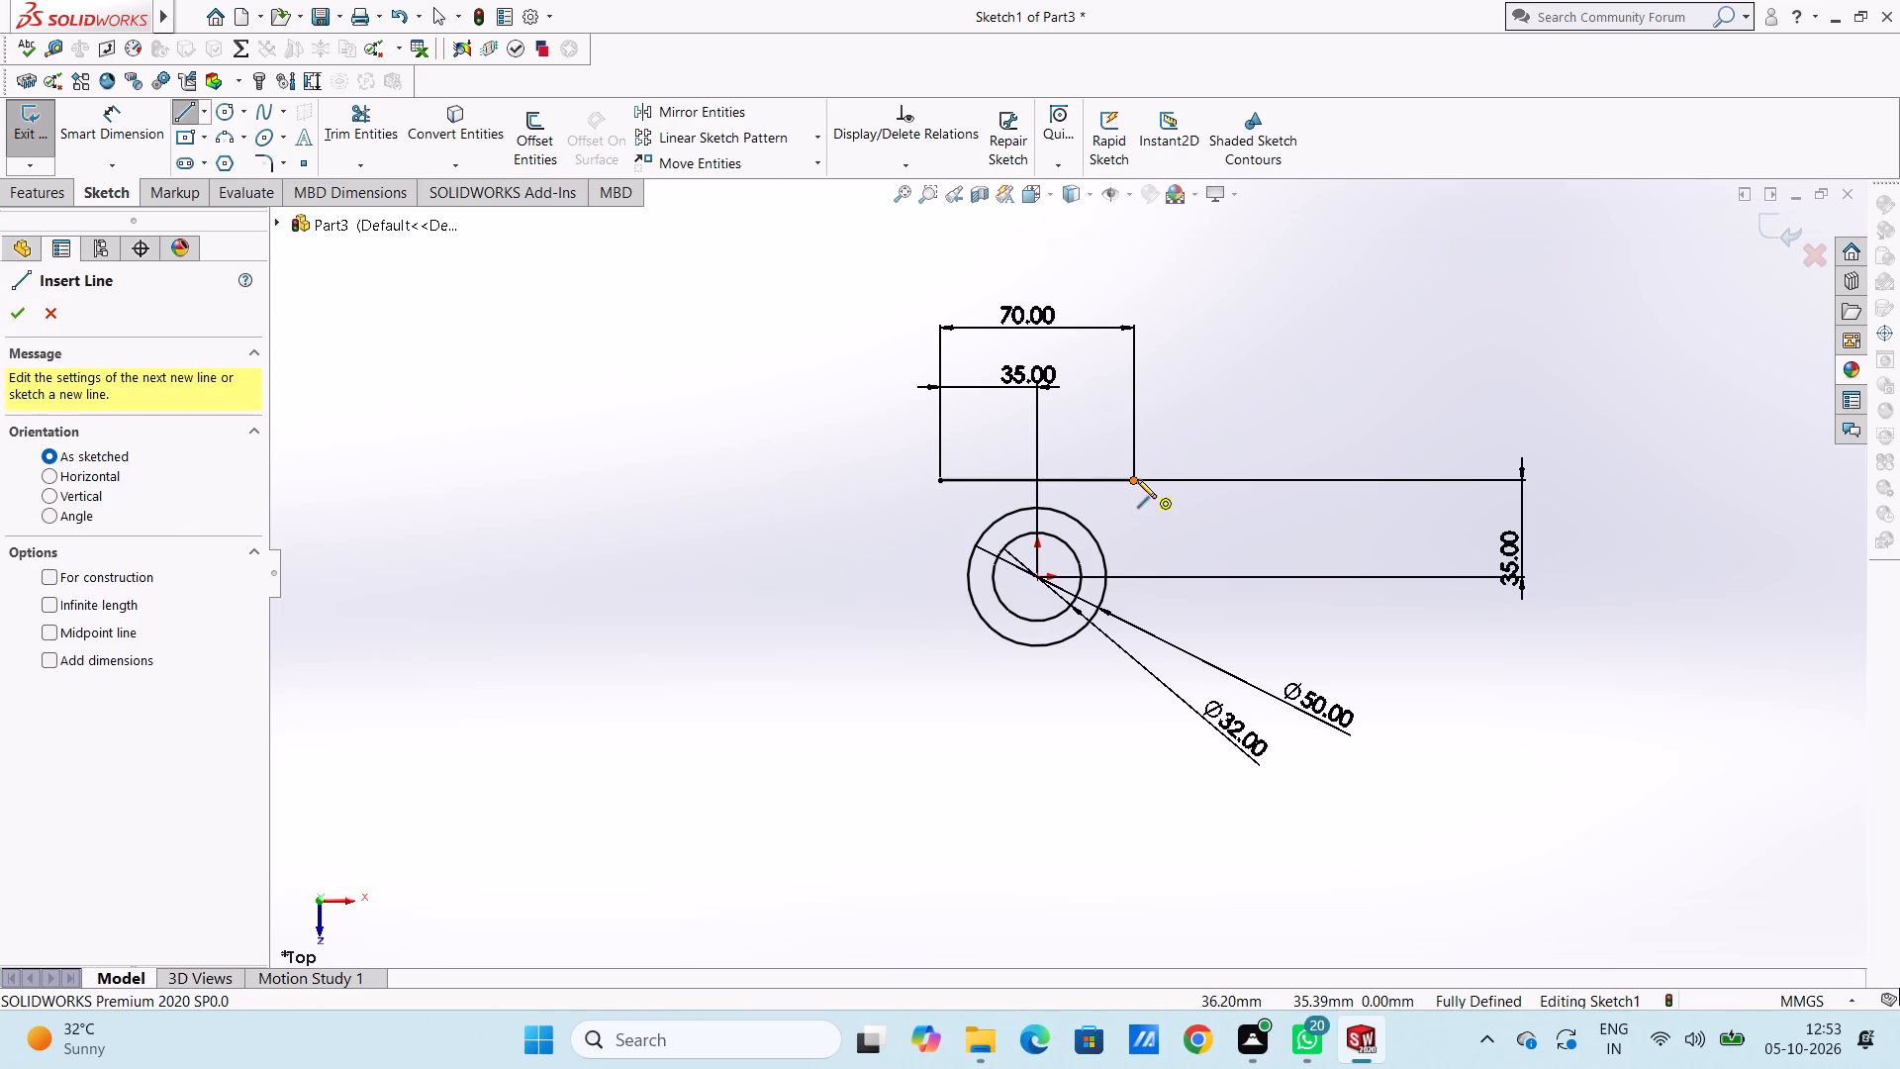
{"action": "left_click", "coordinate": [1137, 479]}
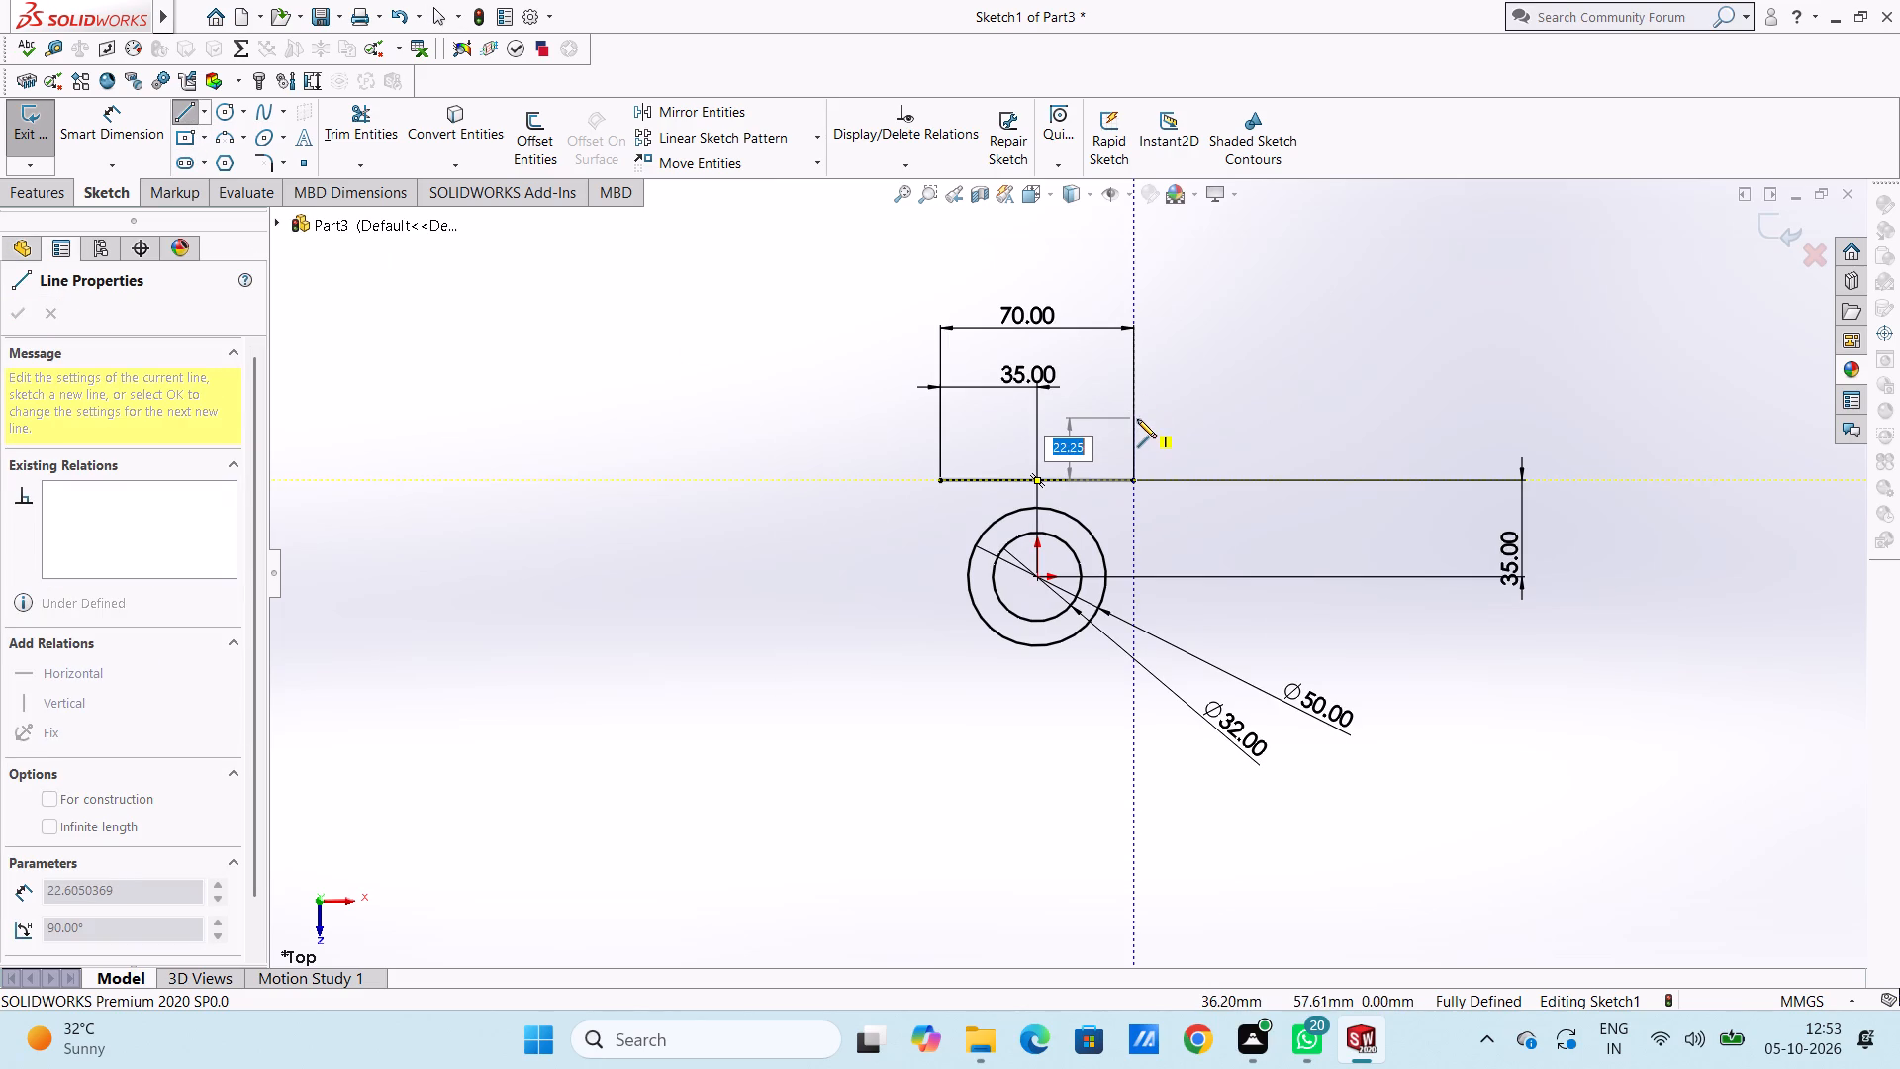
{"action": "type", "text": "25"}
{"action": "key", "text": "Return"}
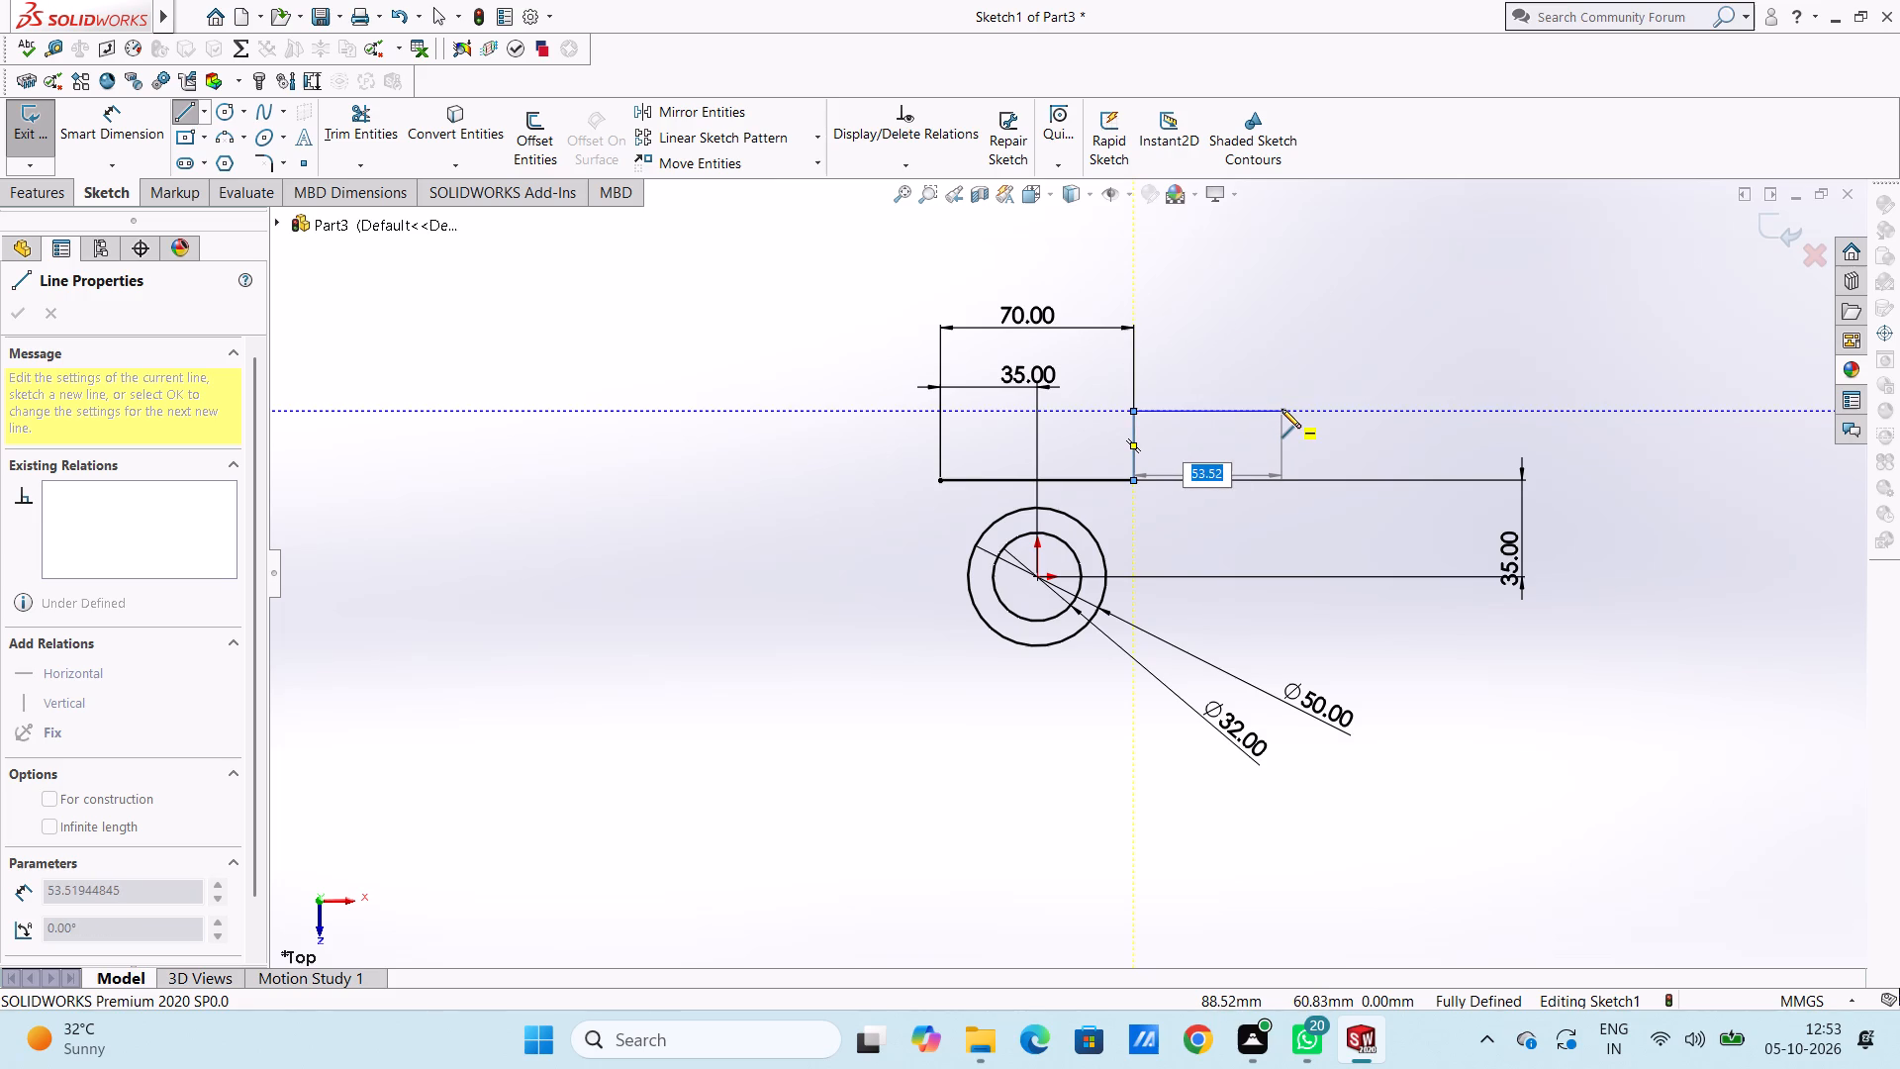
{"action": "key", "text": "Escape"}
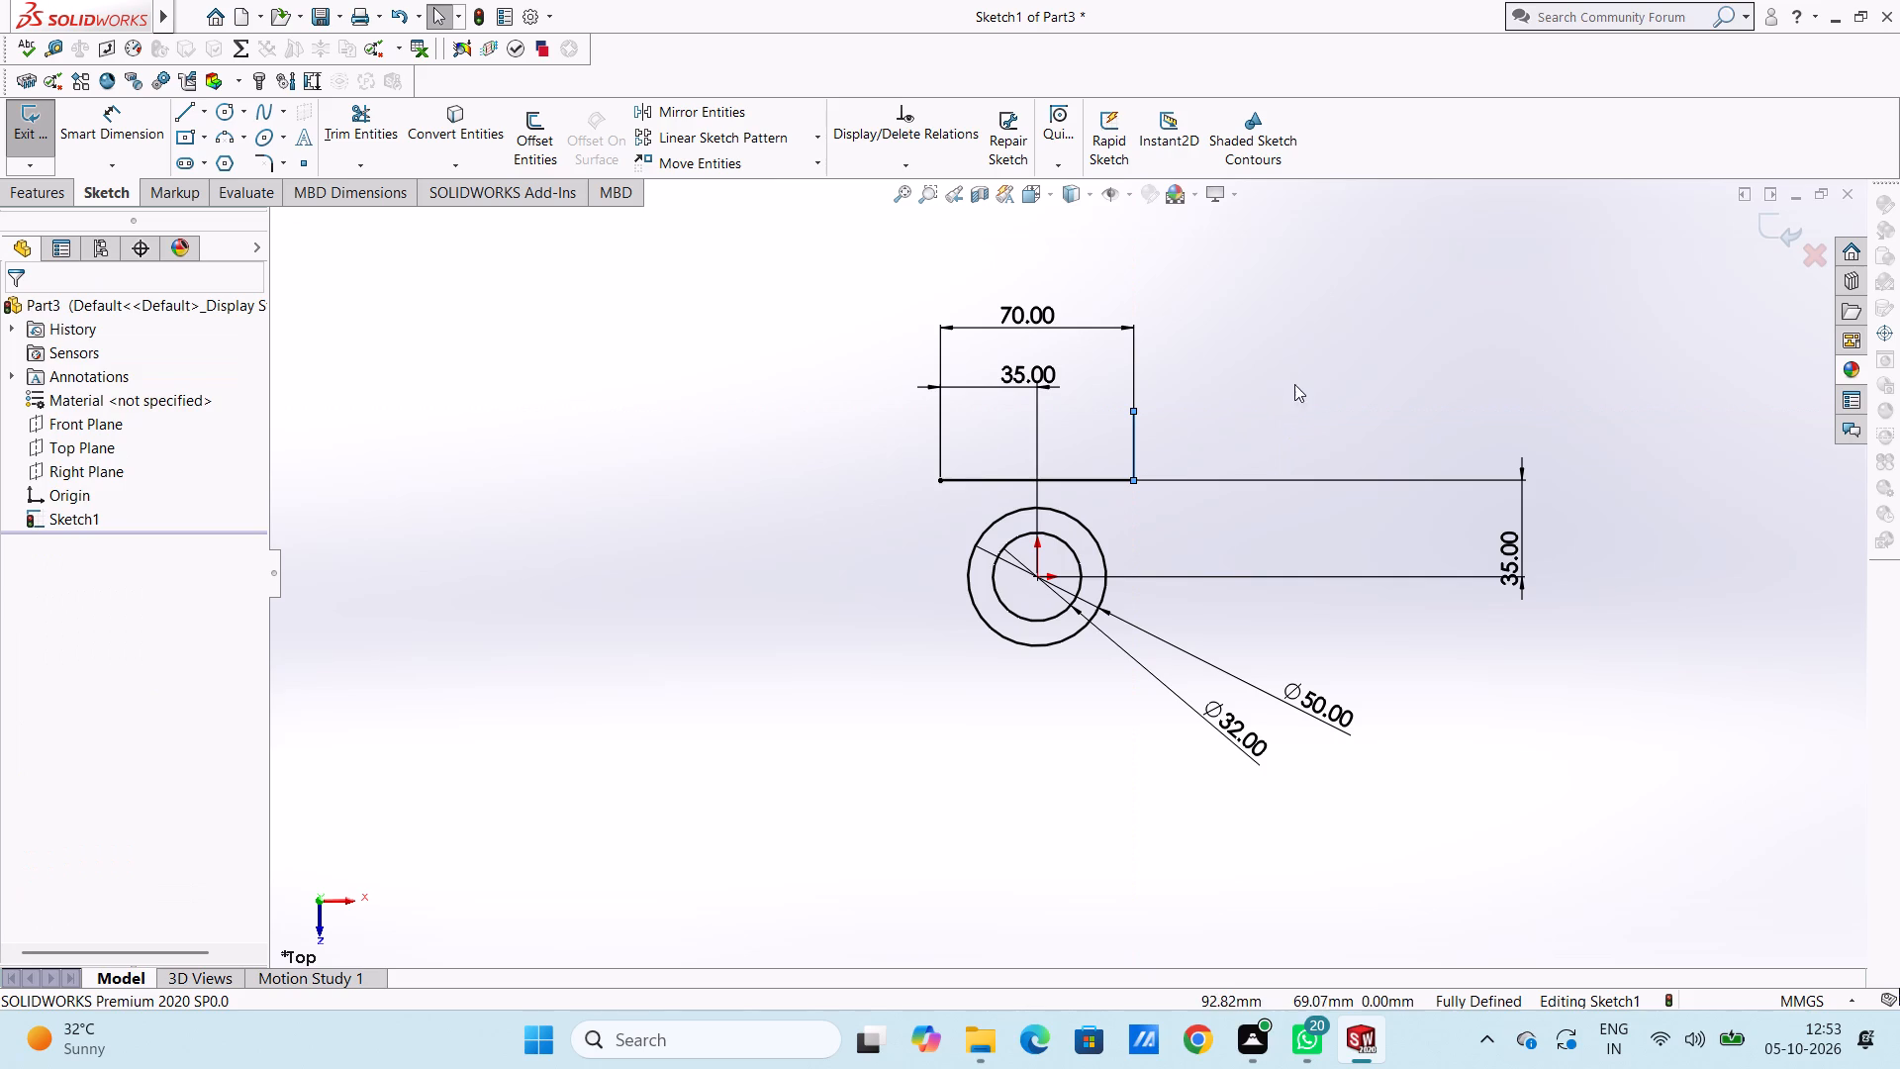
Sketch a horizontal midpoint line centred on the 70 mm line's midpoint, extending 75 mm to each side.
{"action": "left_click", "coordinate": [135, 117]}
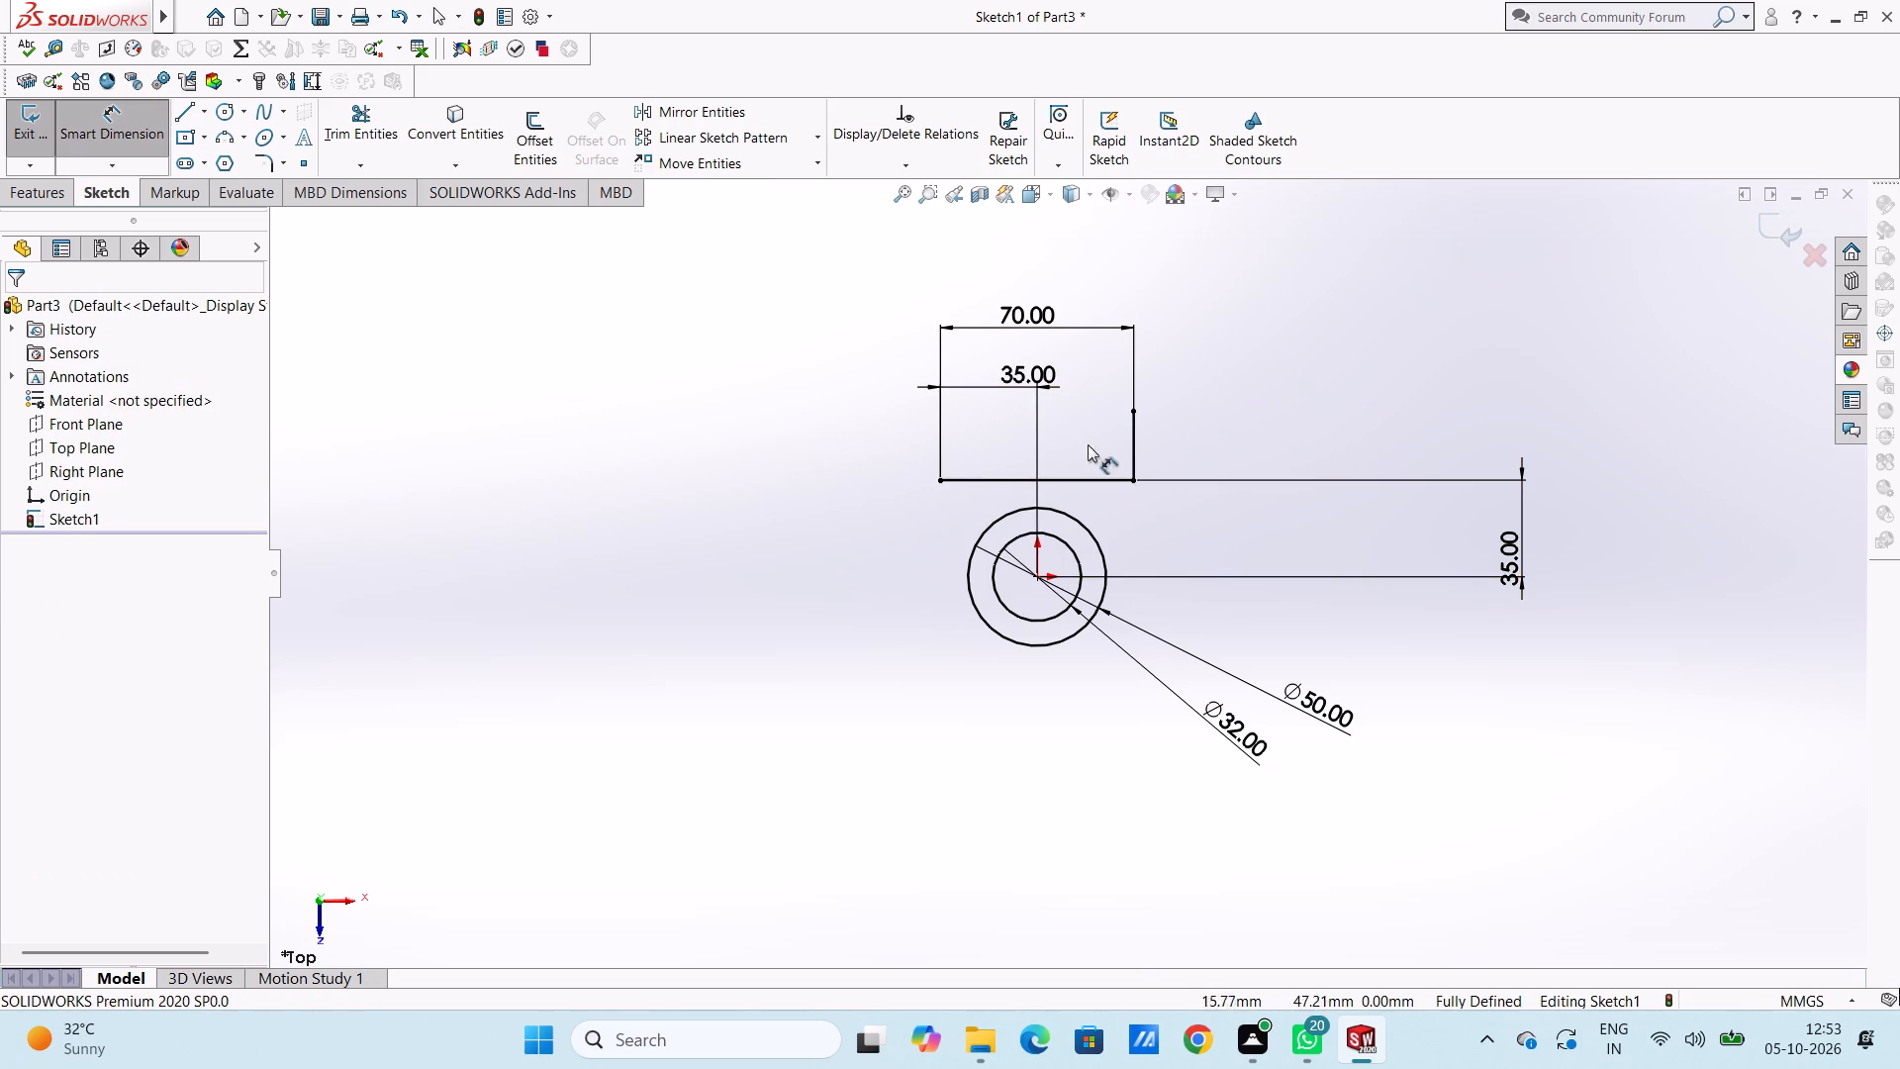
{"action": "left_click", "coordinate": [185, 93]}
{"action": "left_click", "coordinate": [205, 111]}
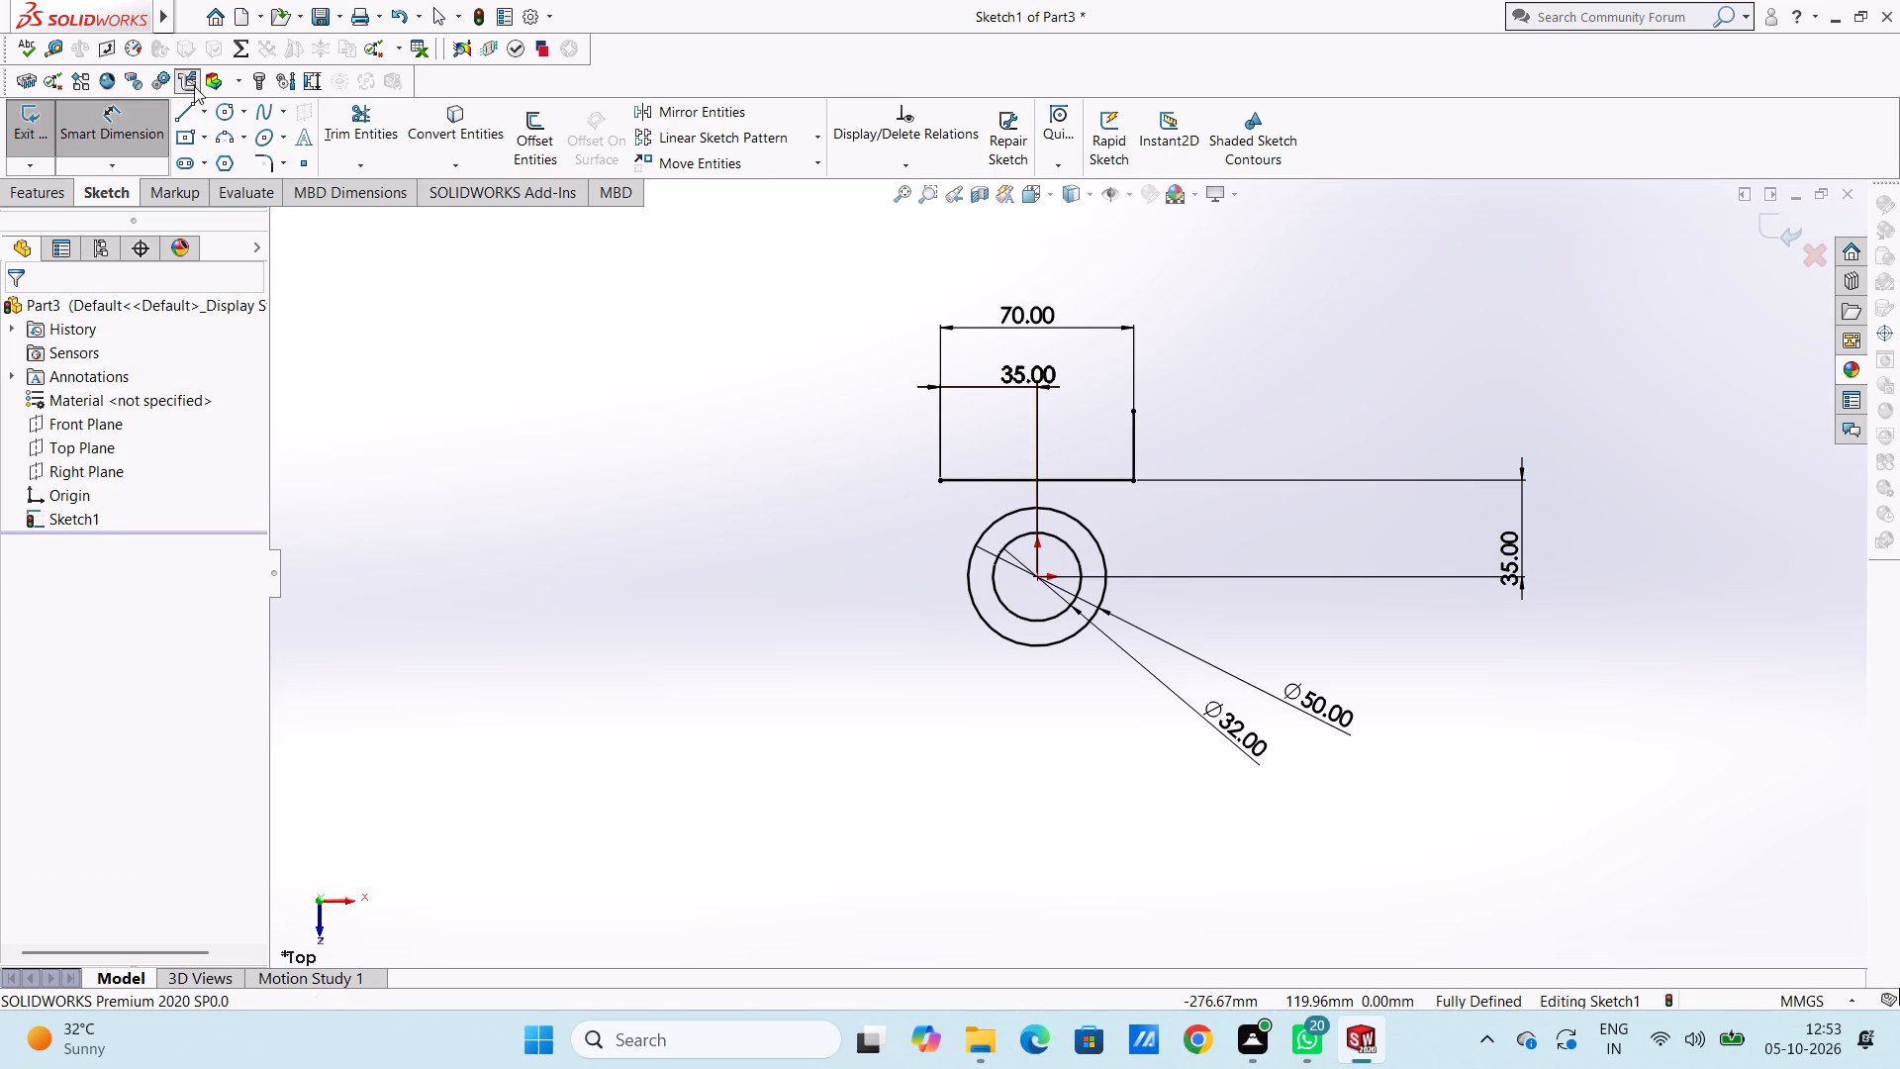
{"action": "left_click", "coordinate": [194, 86]}
{"action": "left_click", "coordinate": [202, 110]}
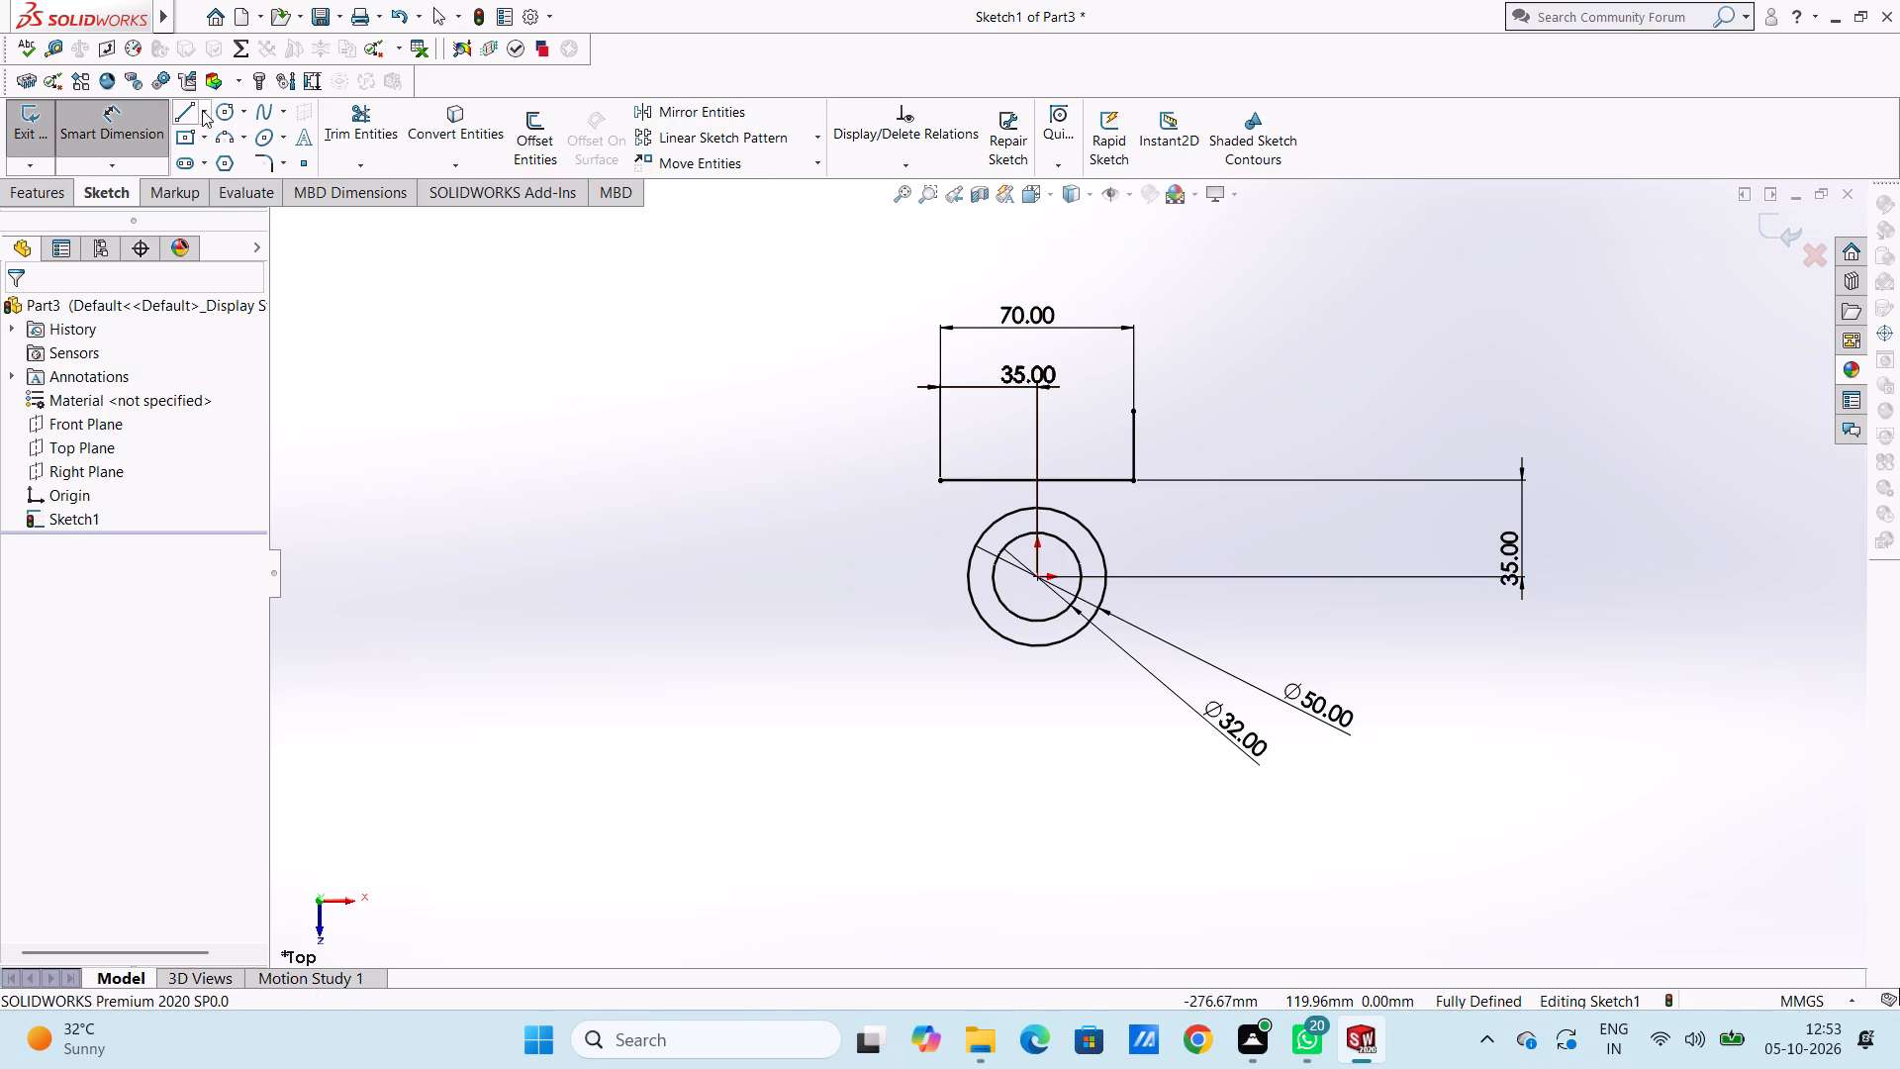
{"action": "left_click", "coordinate": [204, 109]}
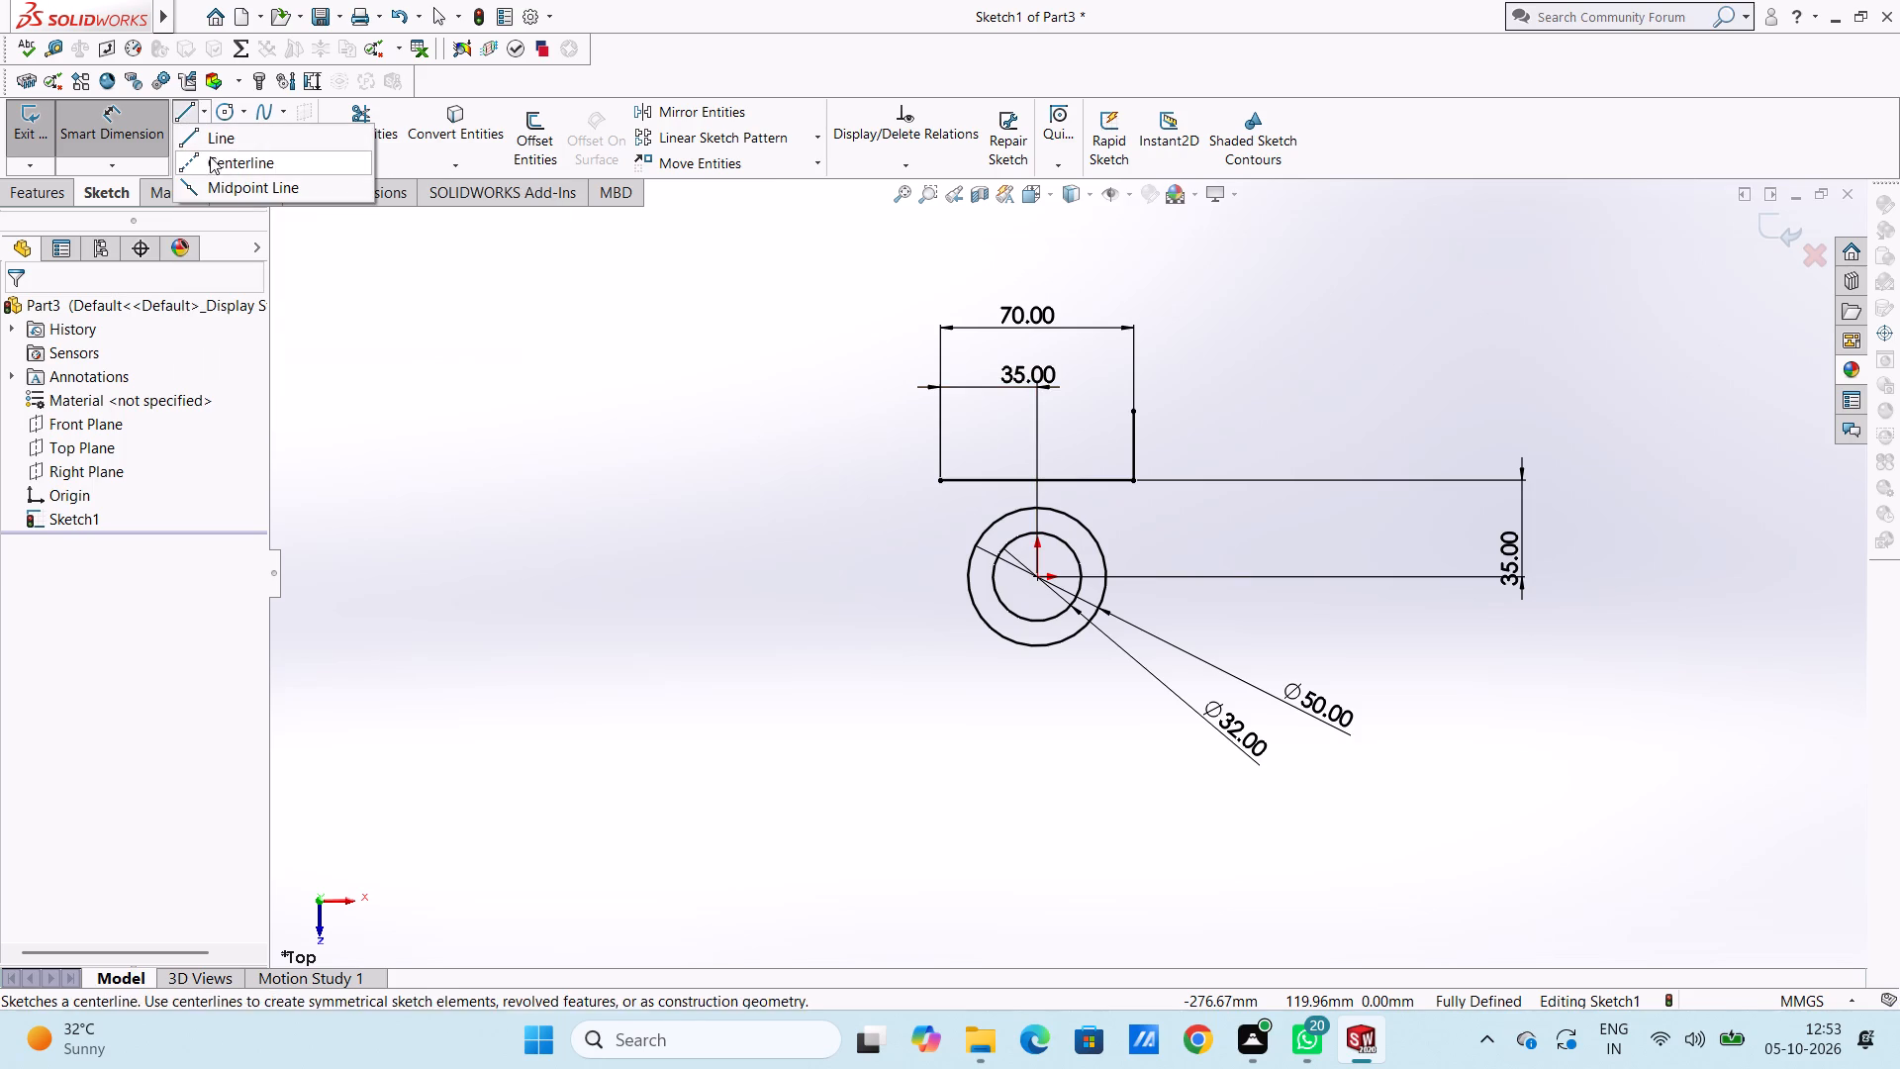
{"action": "left_click", "coordinate": [215, 185]}
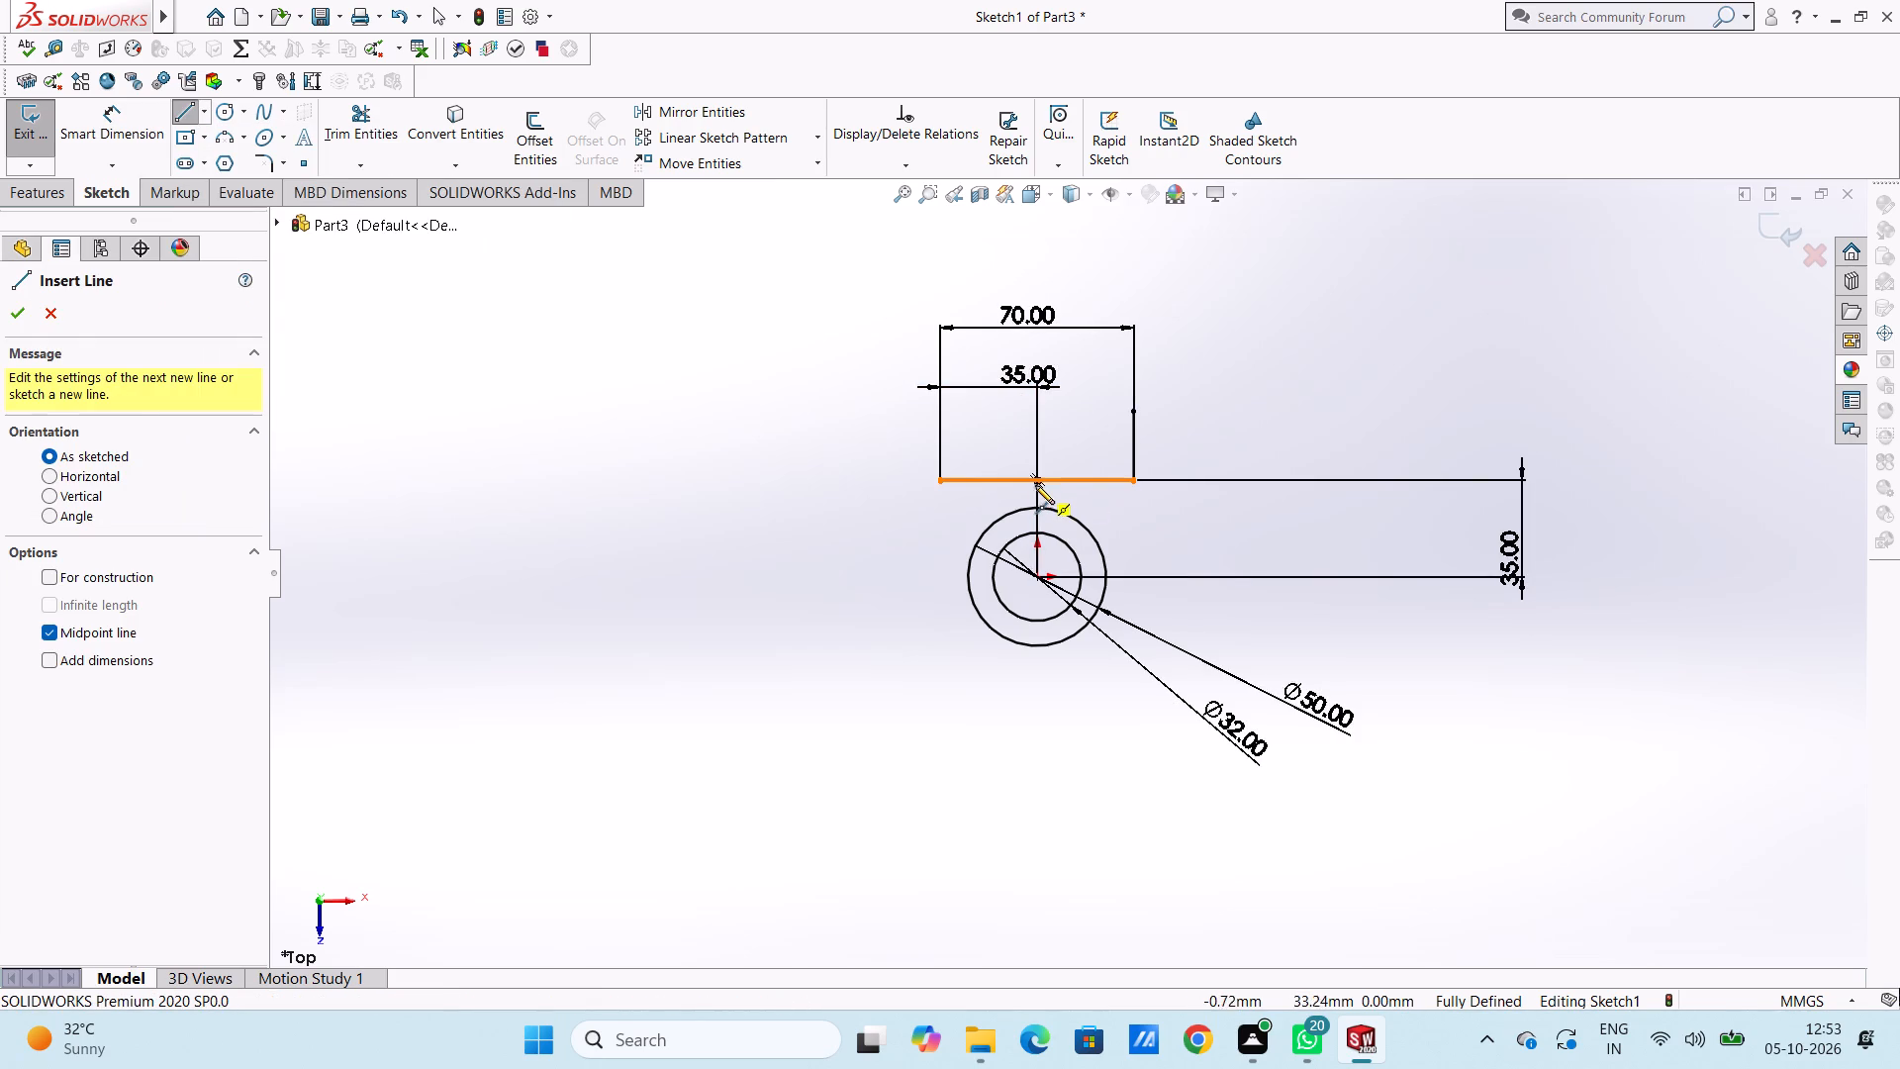
{"action": "left_click", "coordinate": [1037, 480]}
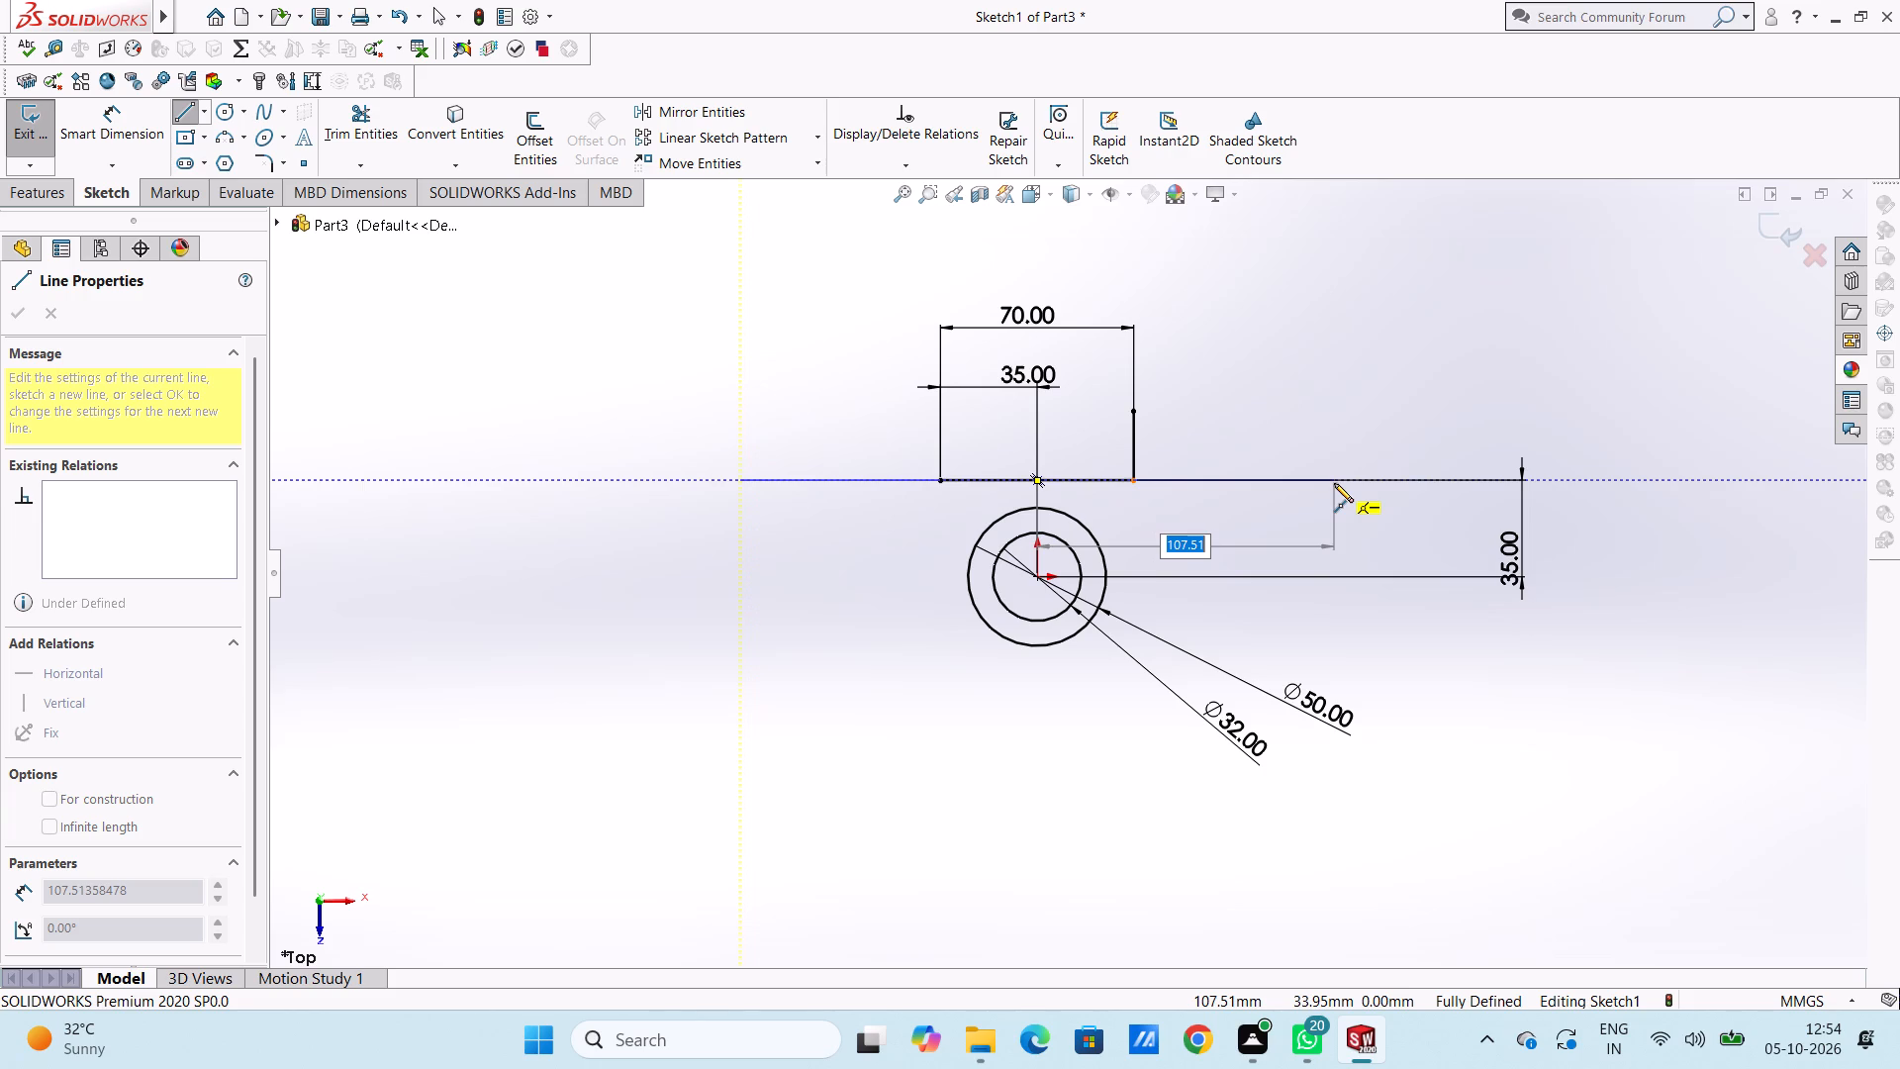
{"action": "type", "text": "75"}
{"action": "key", "text": "Return"}
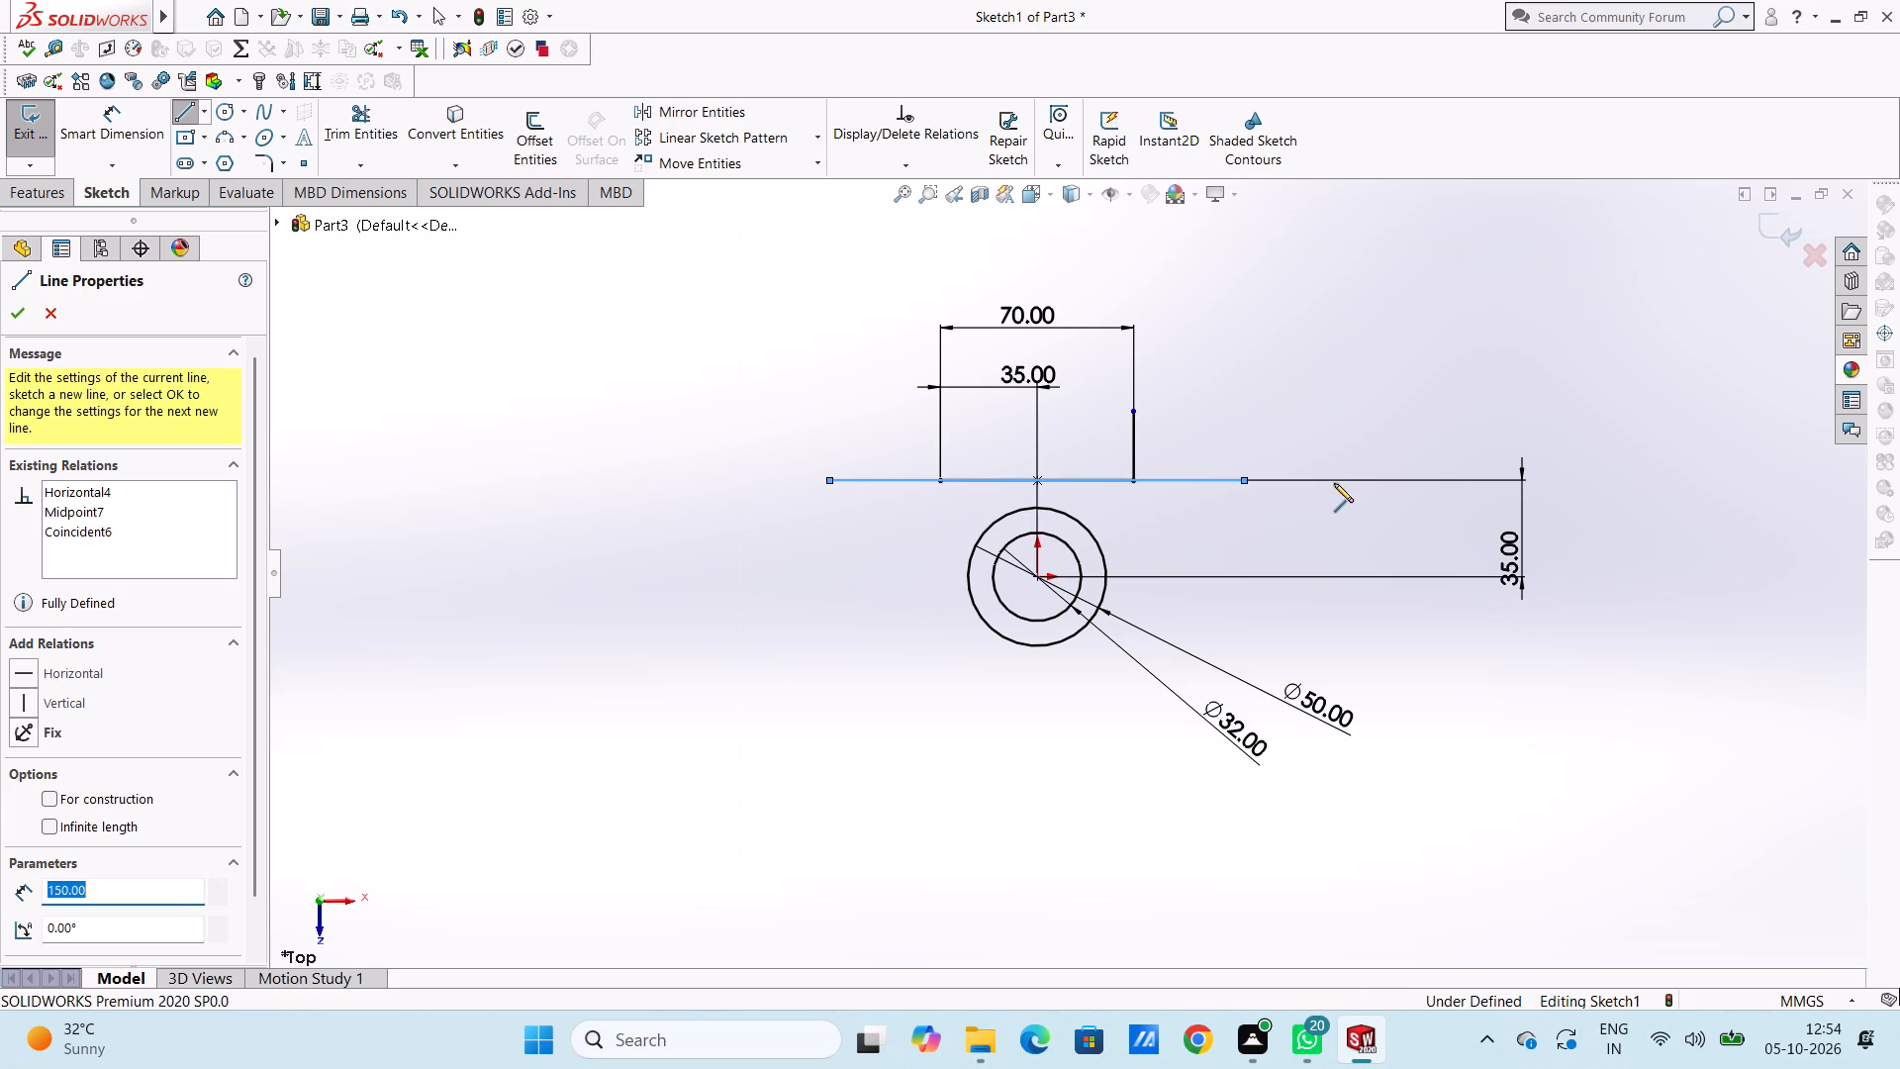
{"action": "key", "text": "Escape"}
{"action": "key", "text": "Escape"}
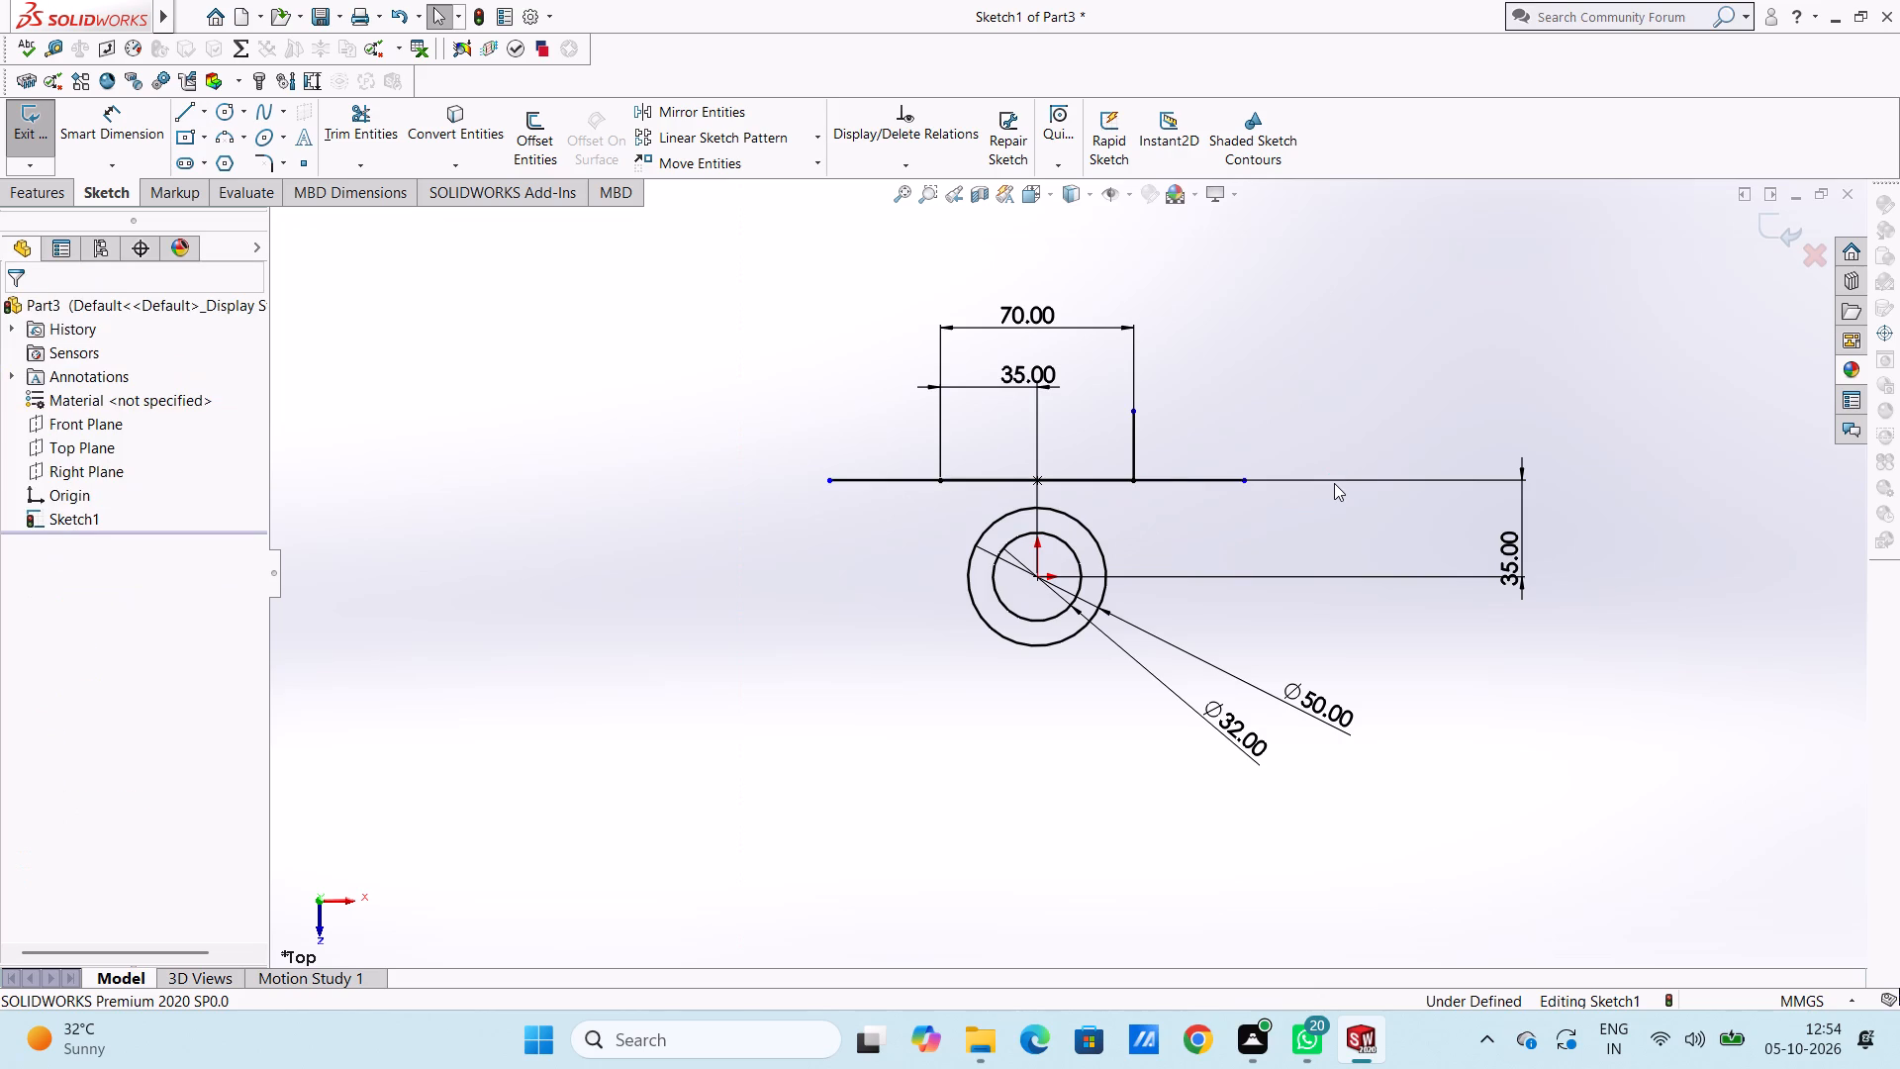
Dimension the full length of the horizontal midpoint line as 150 mm.
{"action": "left_click", "coordinate": [106, 117]}
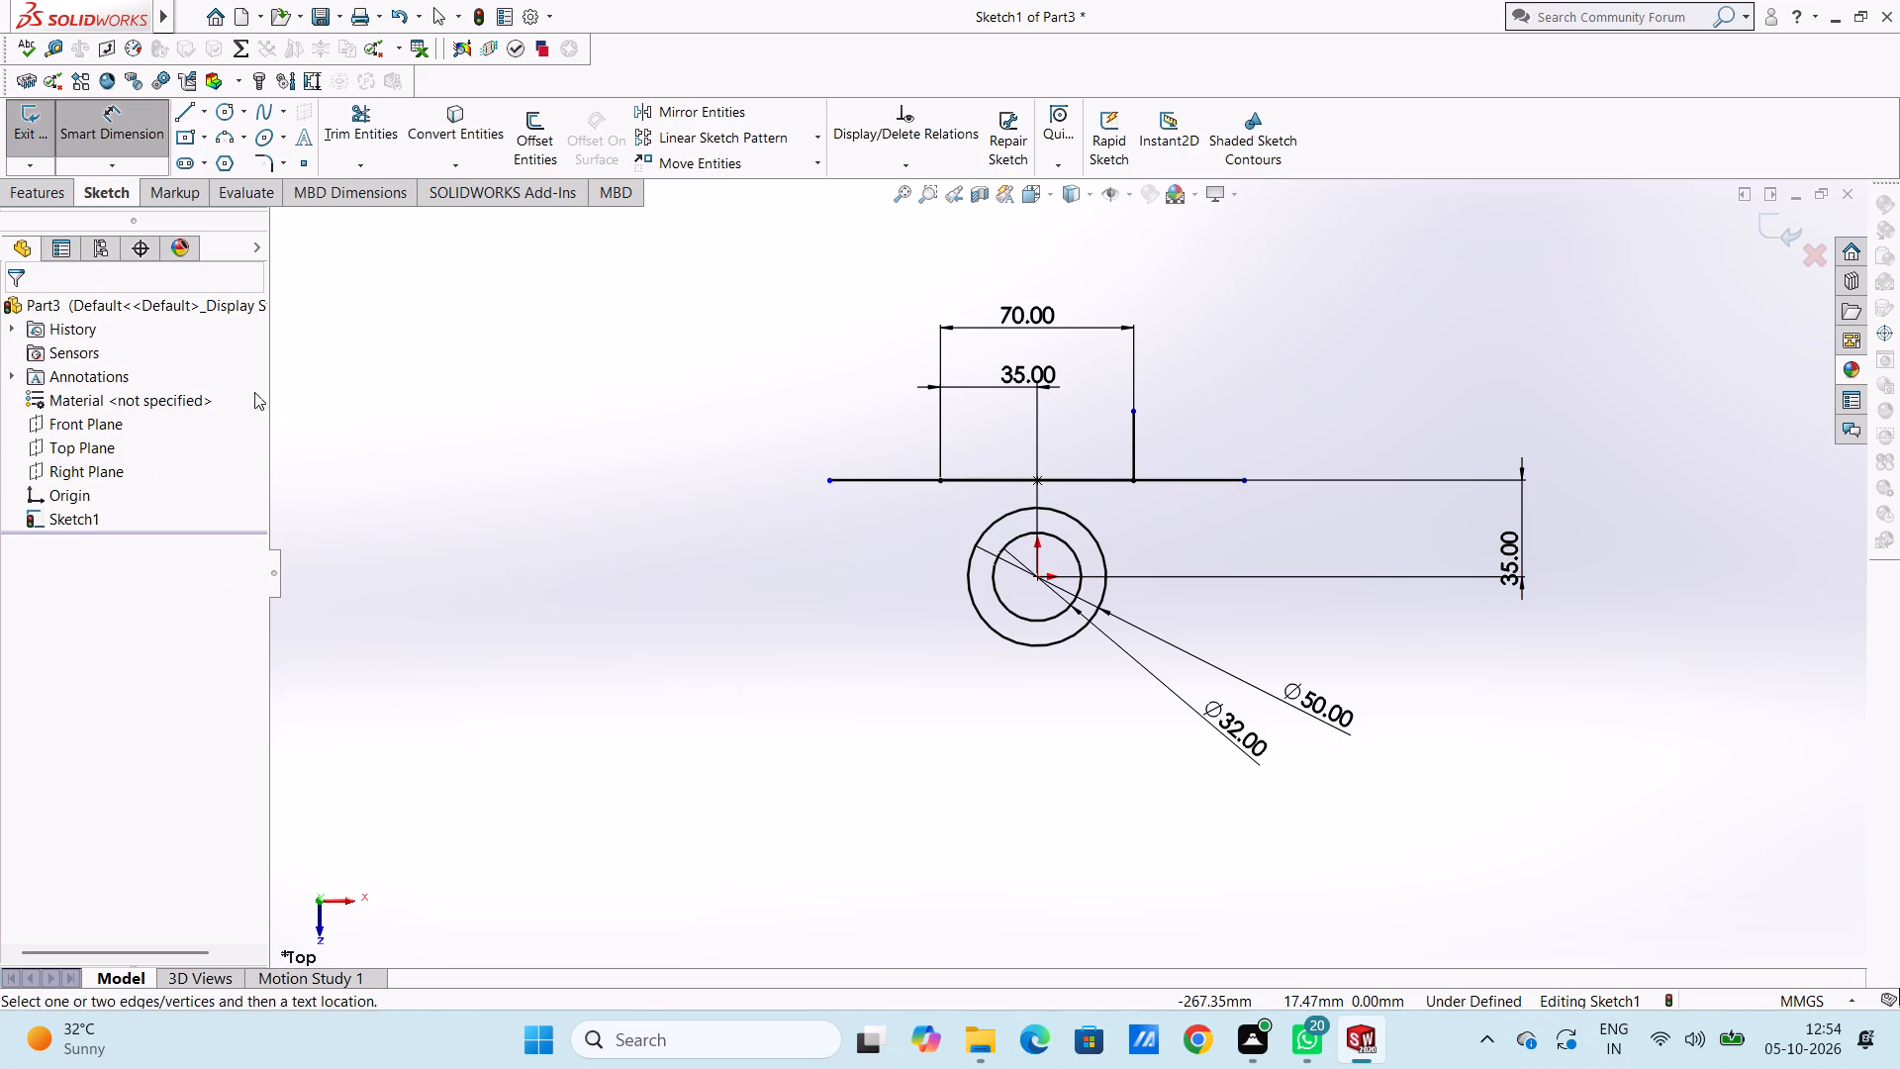
{"action": "left_click", "coordinate": [866, 476]}
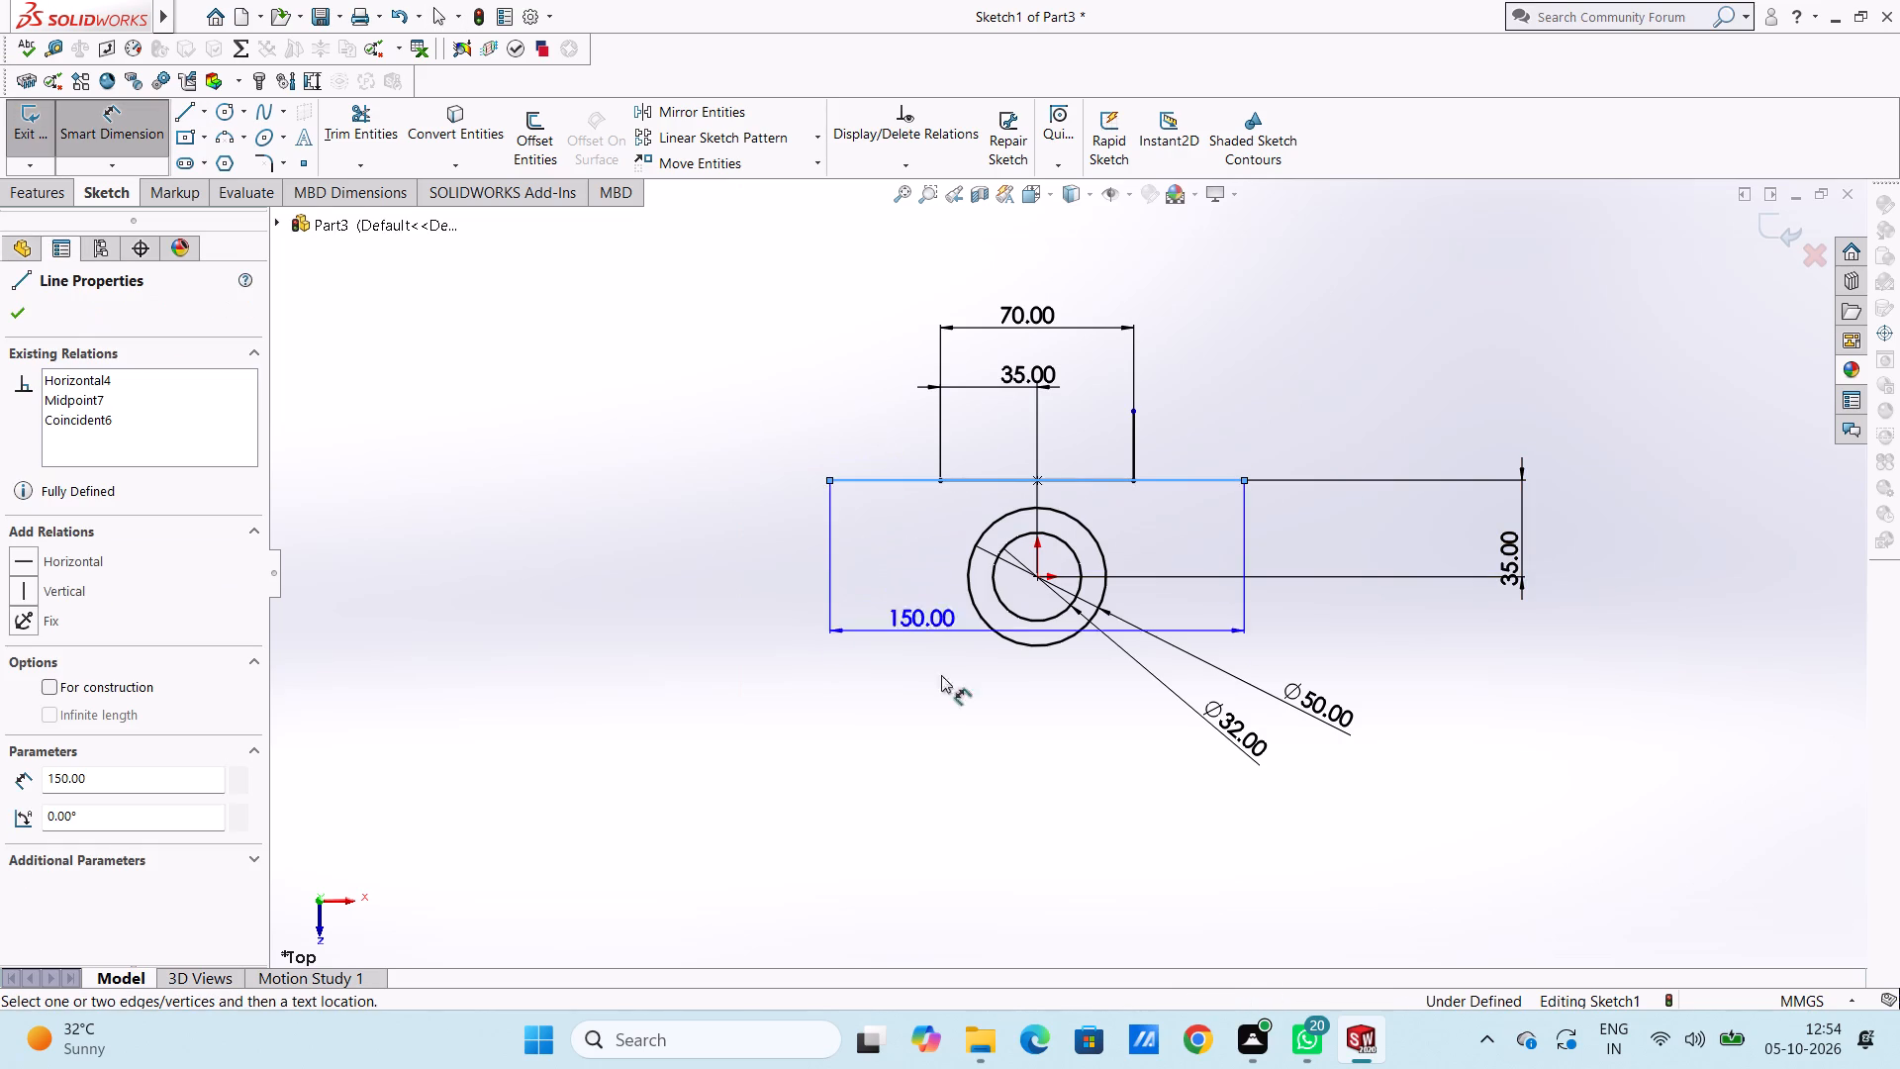
{"action": "left_click", "coordinate": [981, 799]}
{"action": "left_click", "coordinate": [903, 770]}
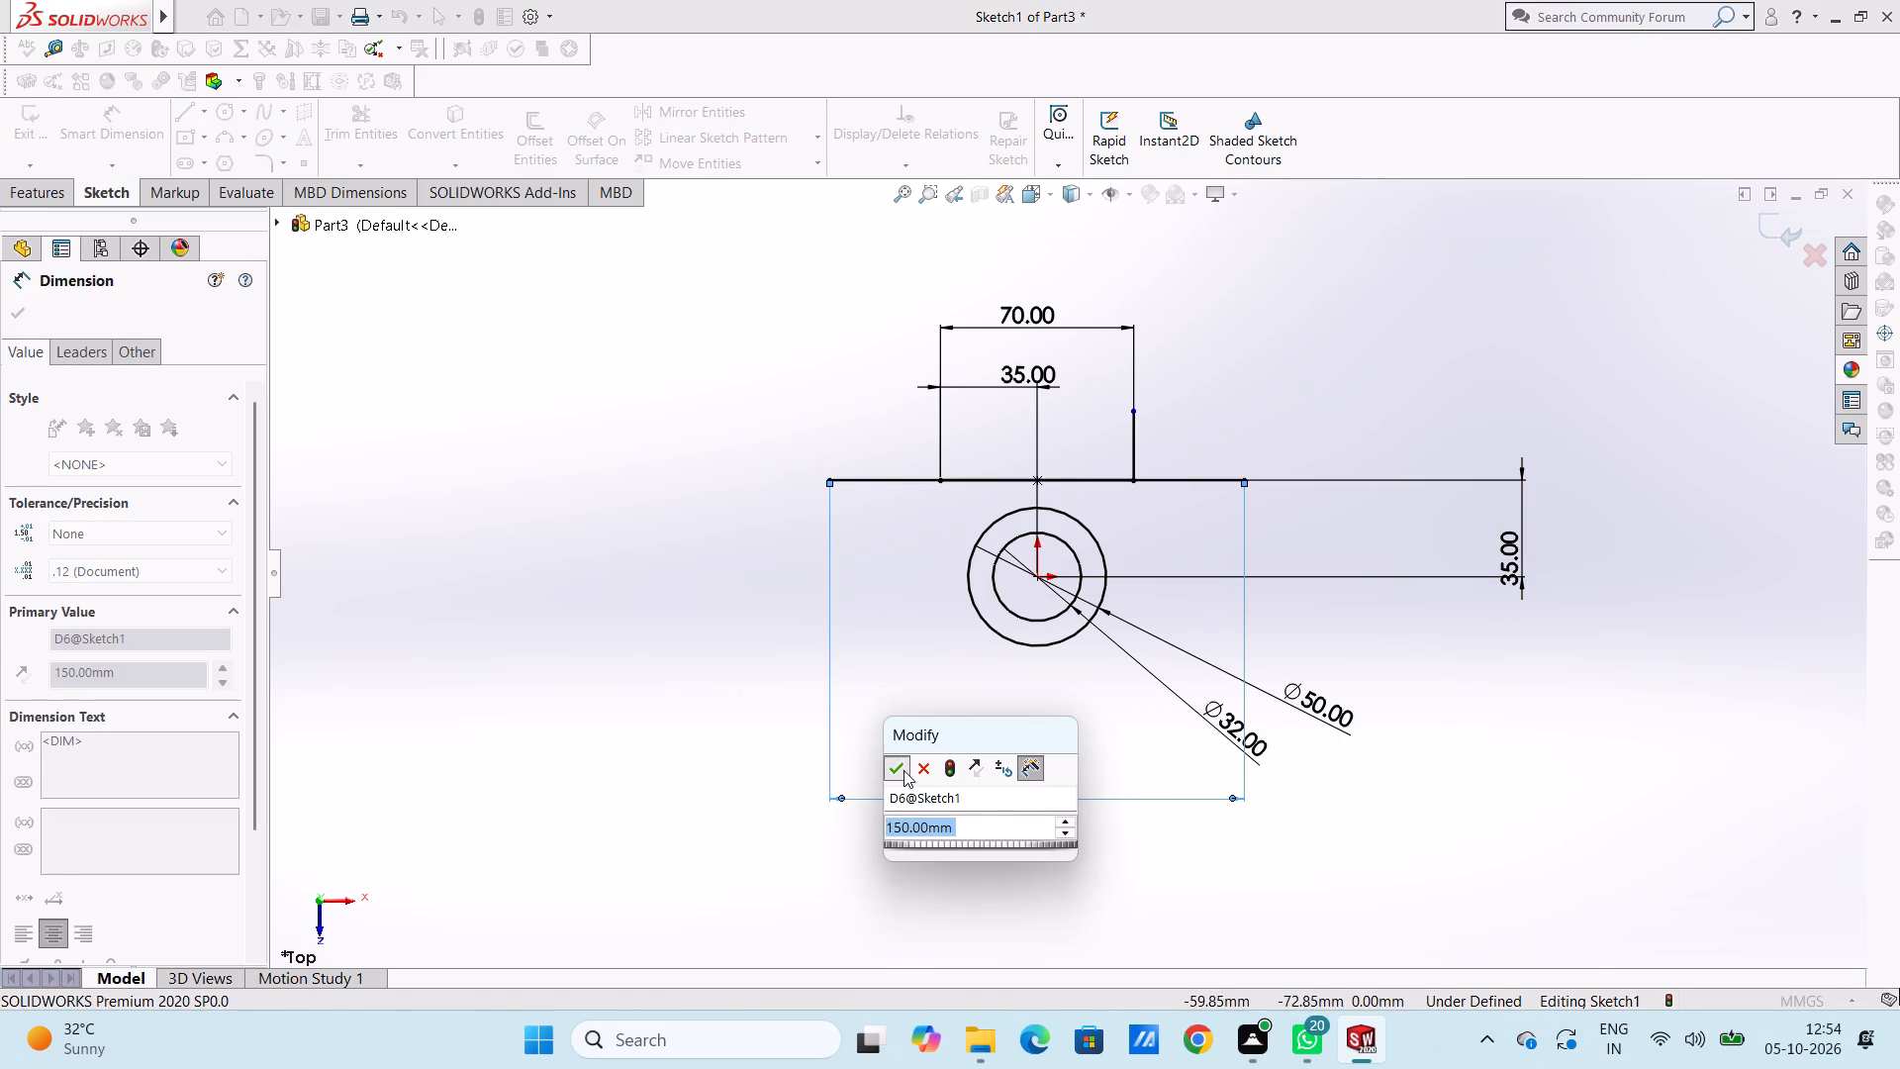
{"action": "left_click", "coordinate": [835, 723]}
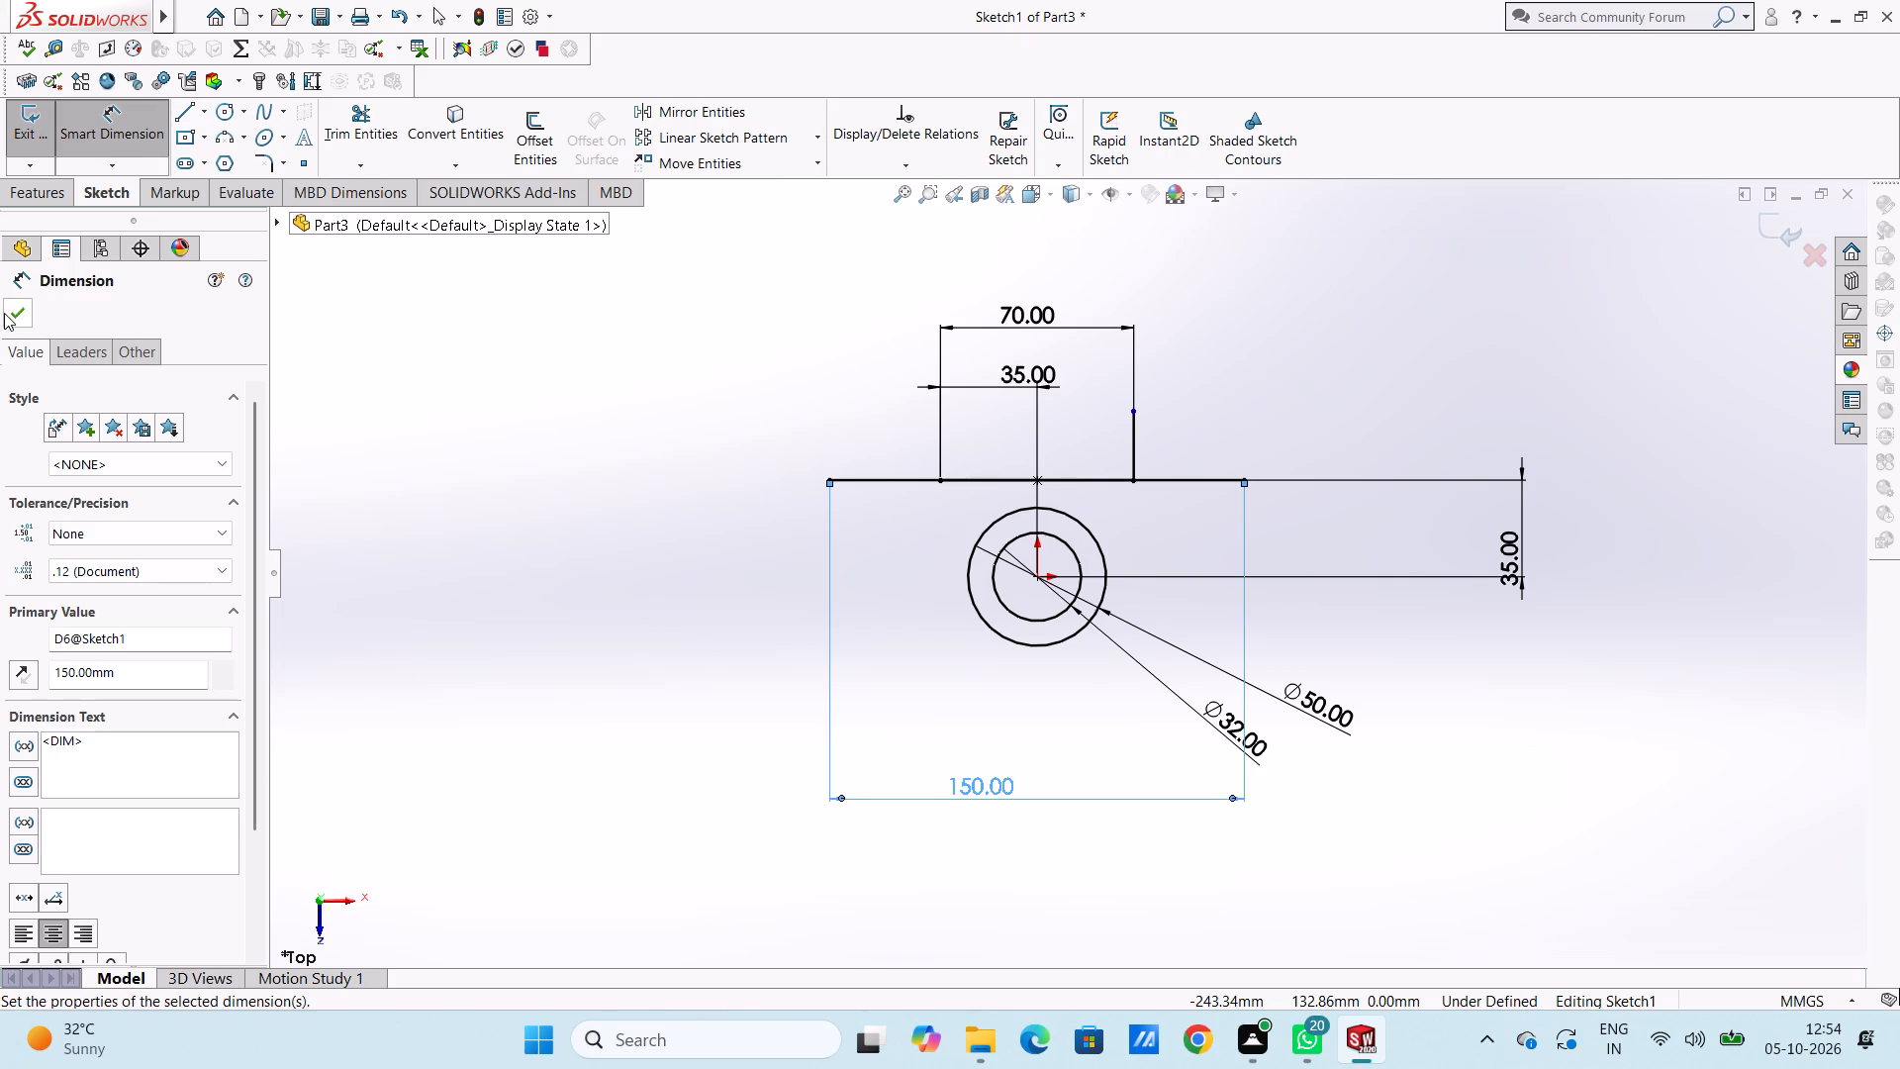
{"action": "left_click", "coordinate": [6, 312]}
From the top of the right 25 mm vertical line, sketch connected lines: 40 mm right, 10 mm down, 30 mm left and 25 mm down.
{"action": "left_click", "coordinate": [189, 102]}
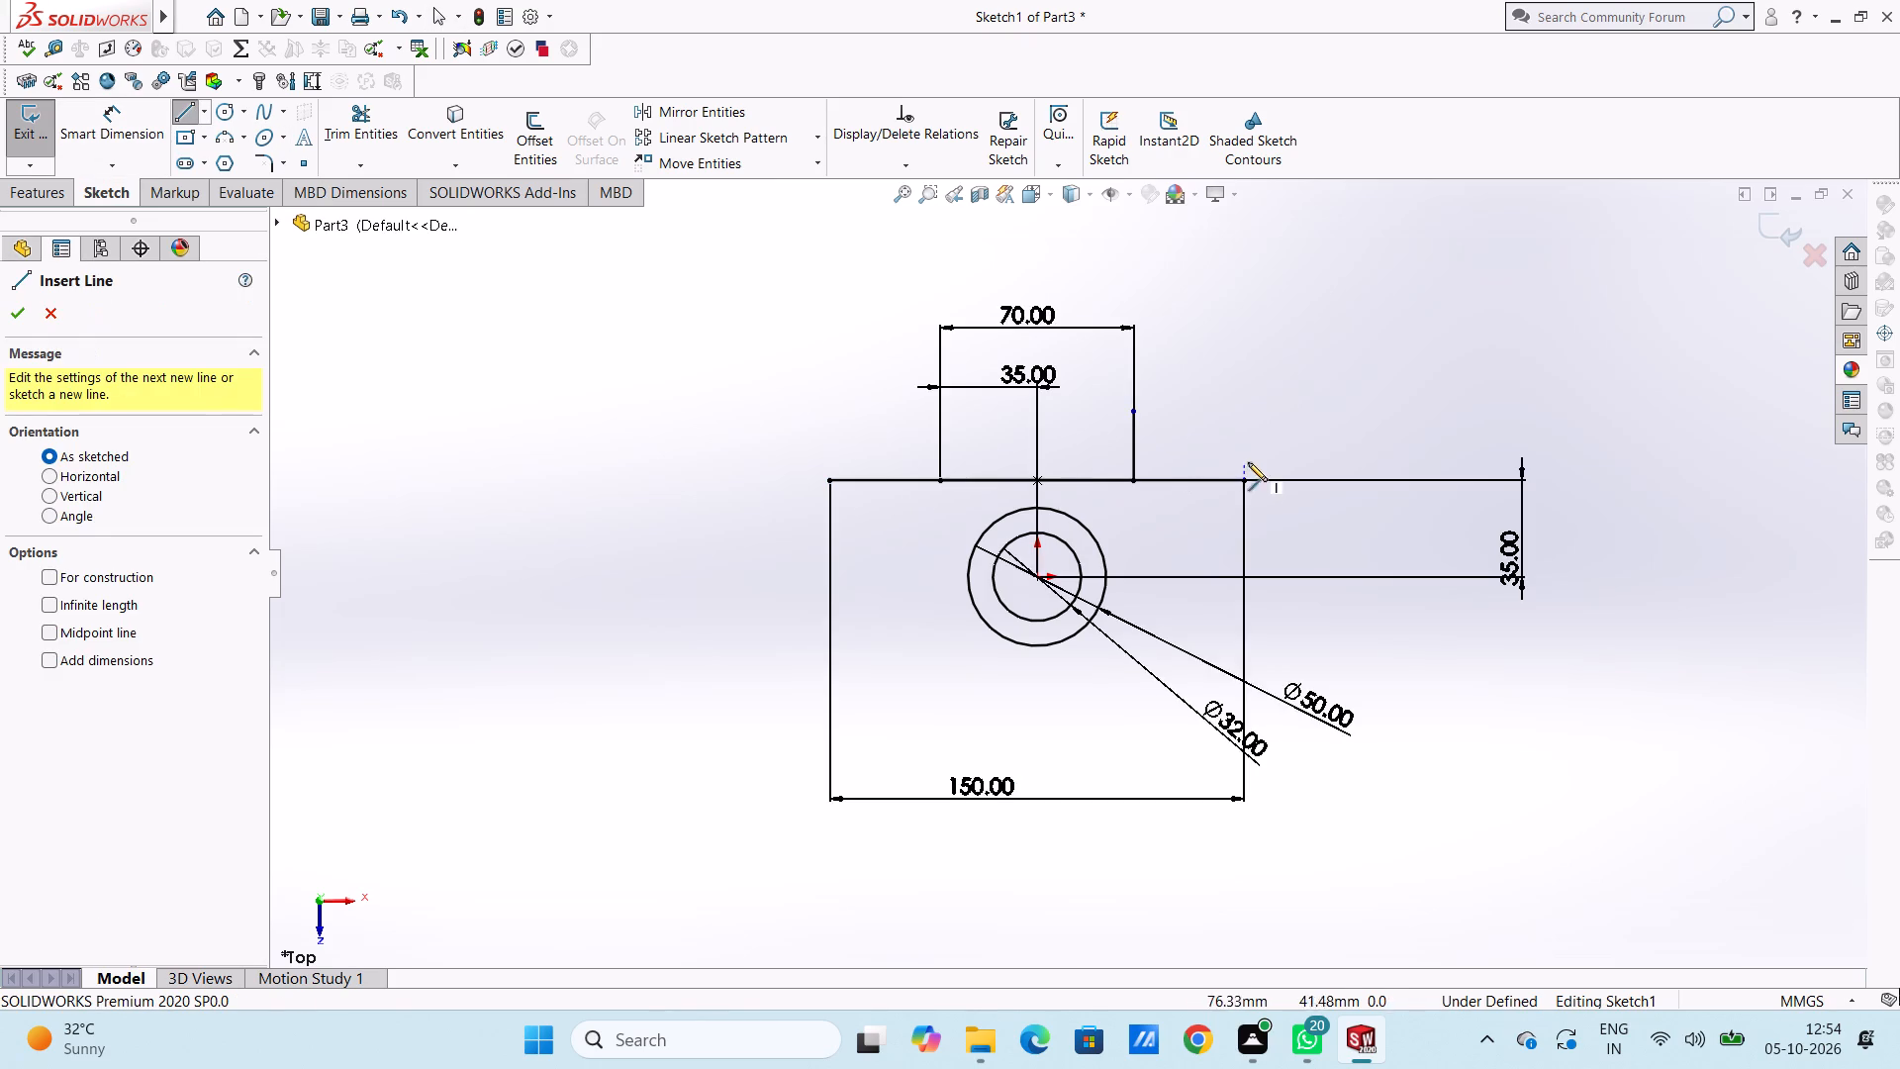
{"action": "left_click", "coordinate": [1134, 410]}
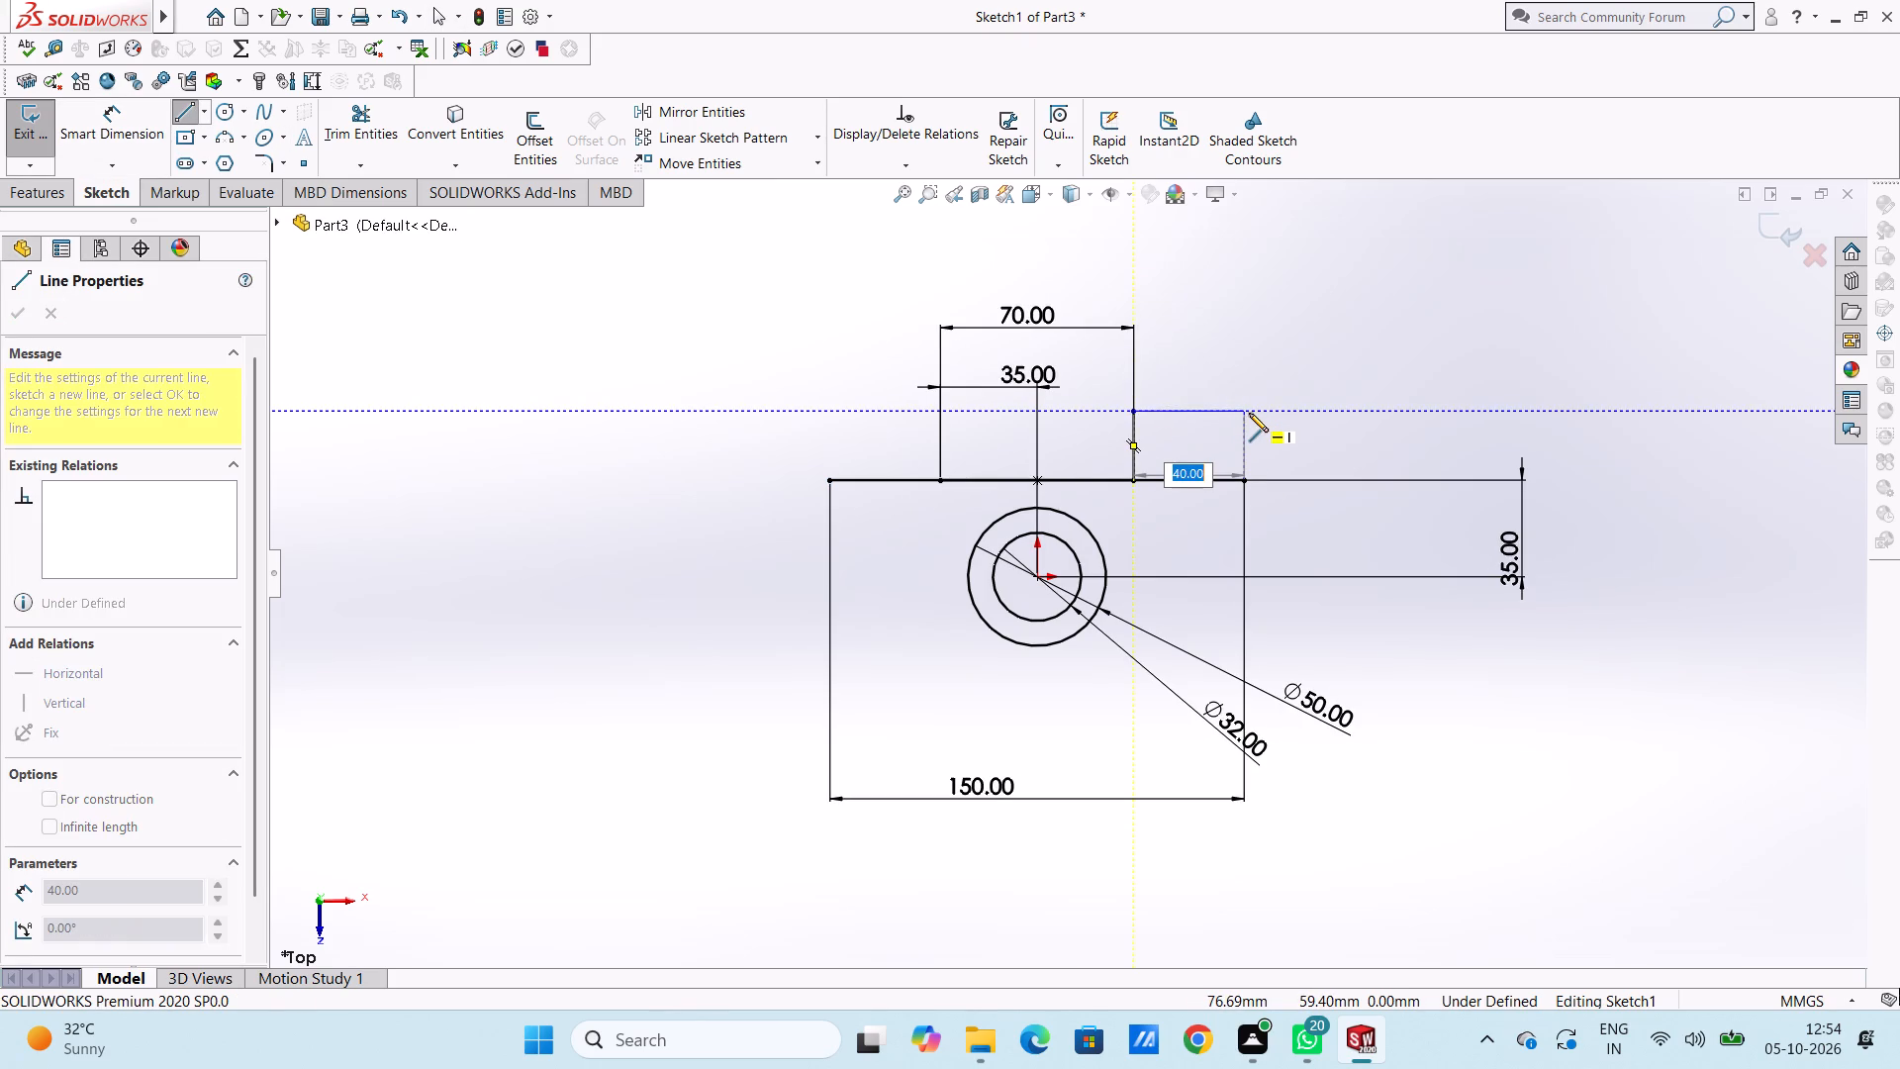
{"action": "left_click", "coordinate": [1250, 411]}
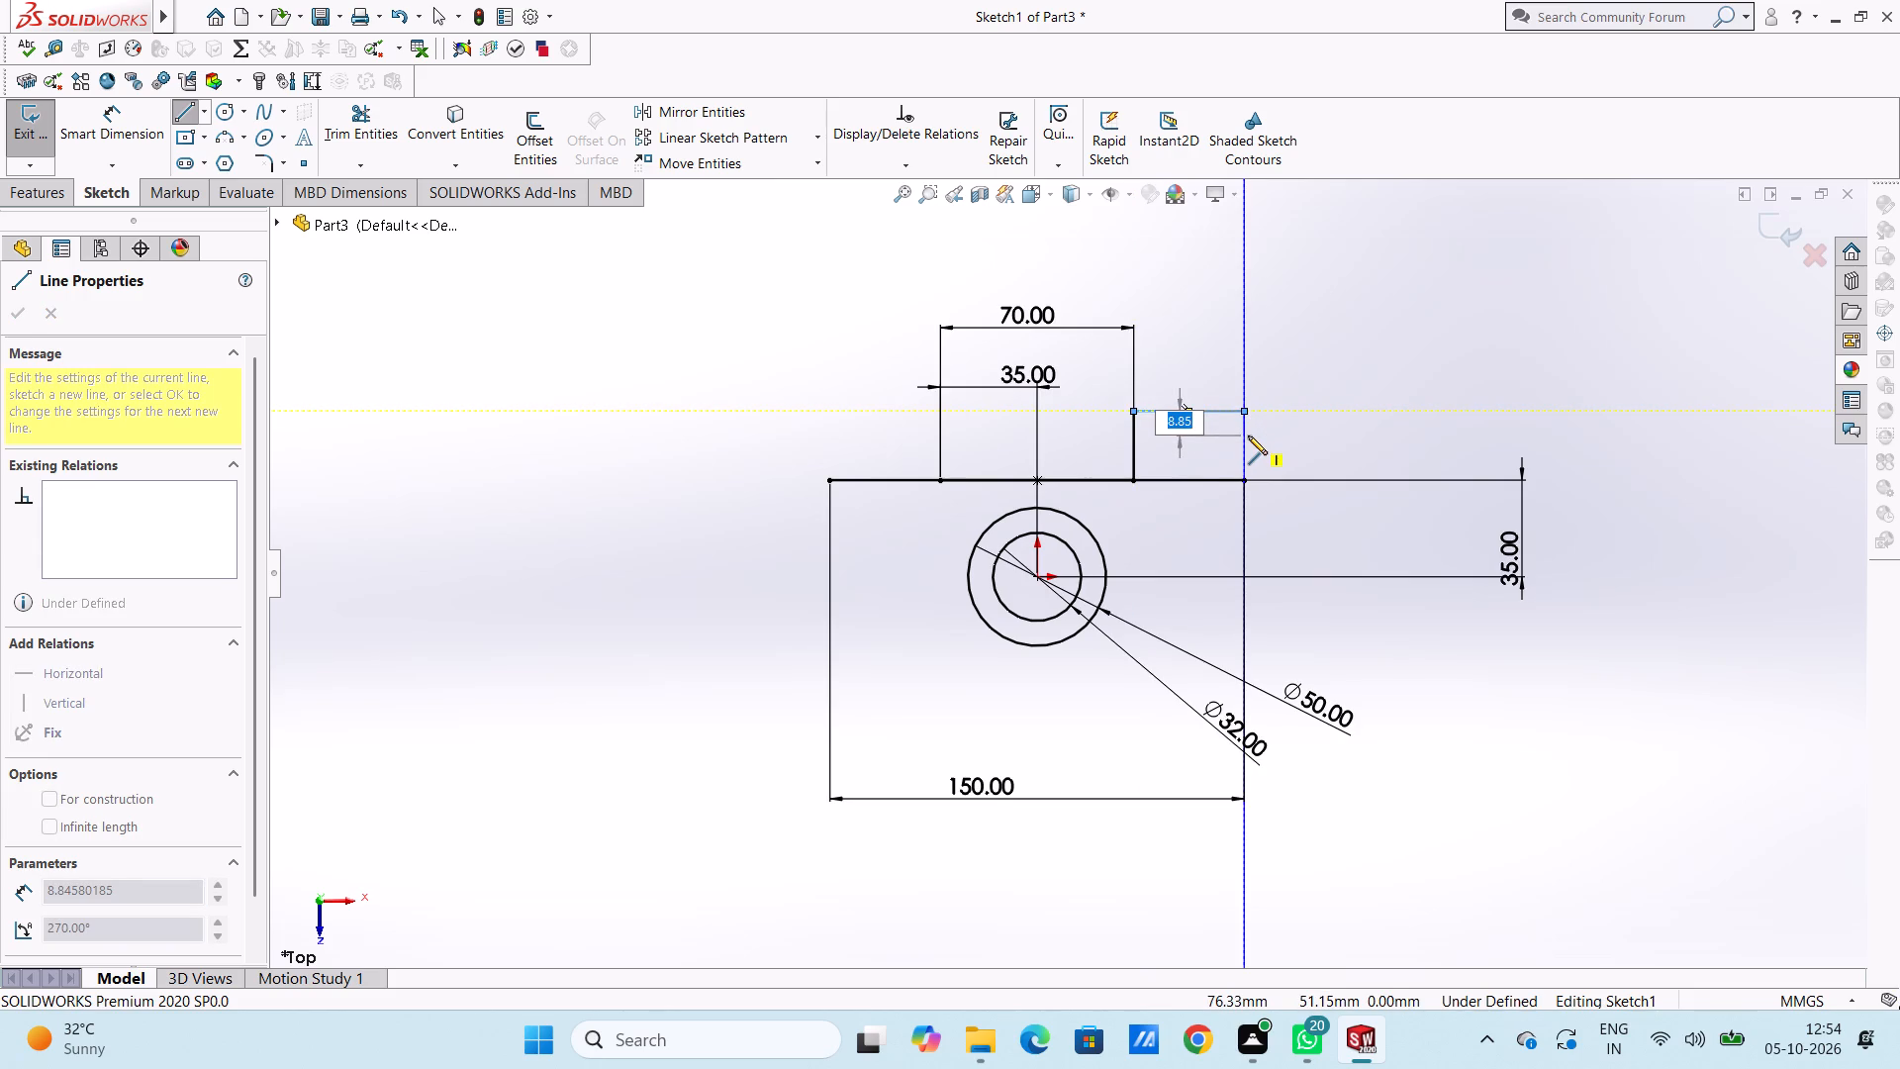
{"action": "type", "text": "10"}
{"action": "key", "text": "Return"}
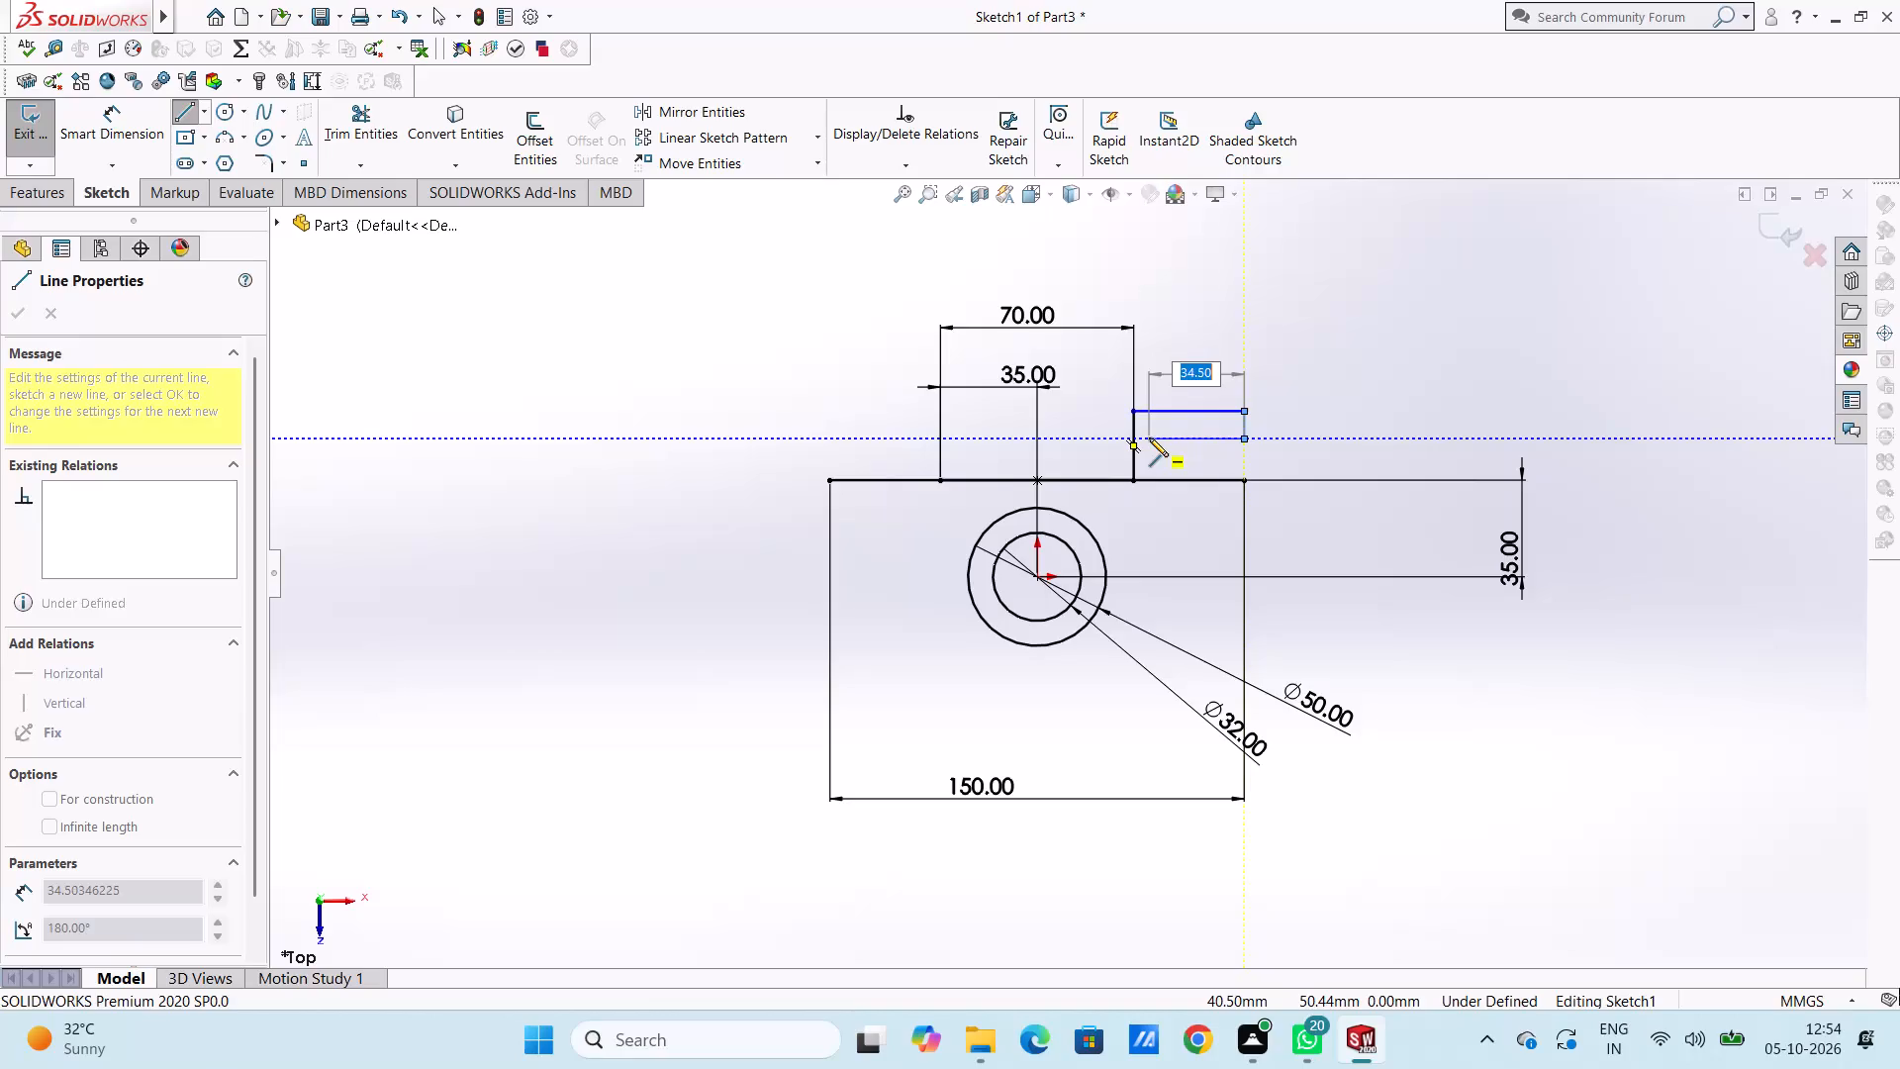
{"action": "type", "text": "30"}
{"action": "key", "text": "Return"}
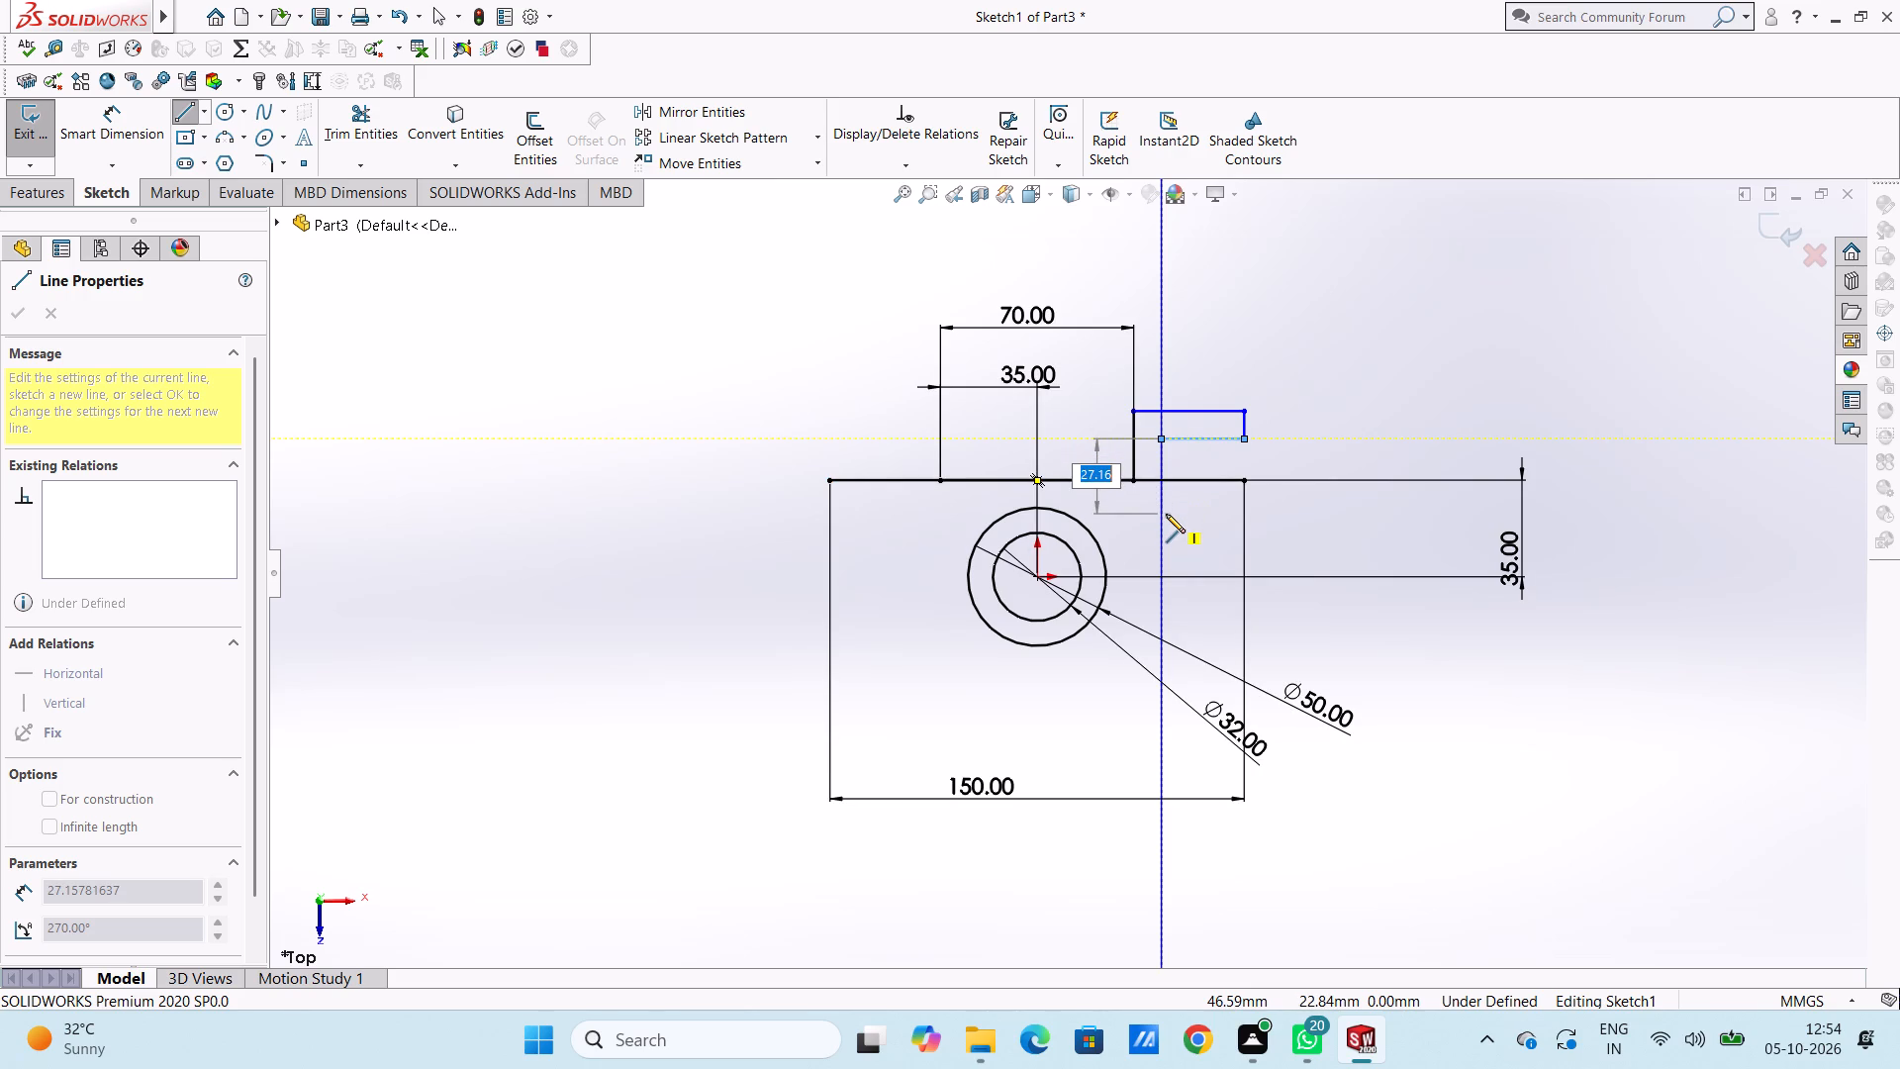
{"action": "type", "text": "25"}
{"action": "key", "text": "Return"}
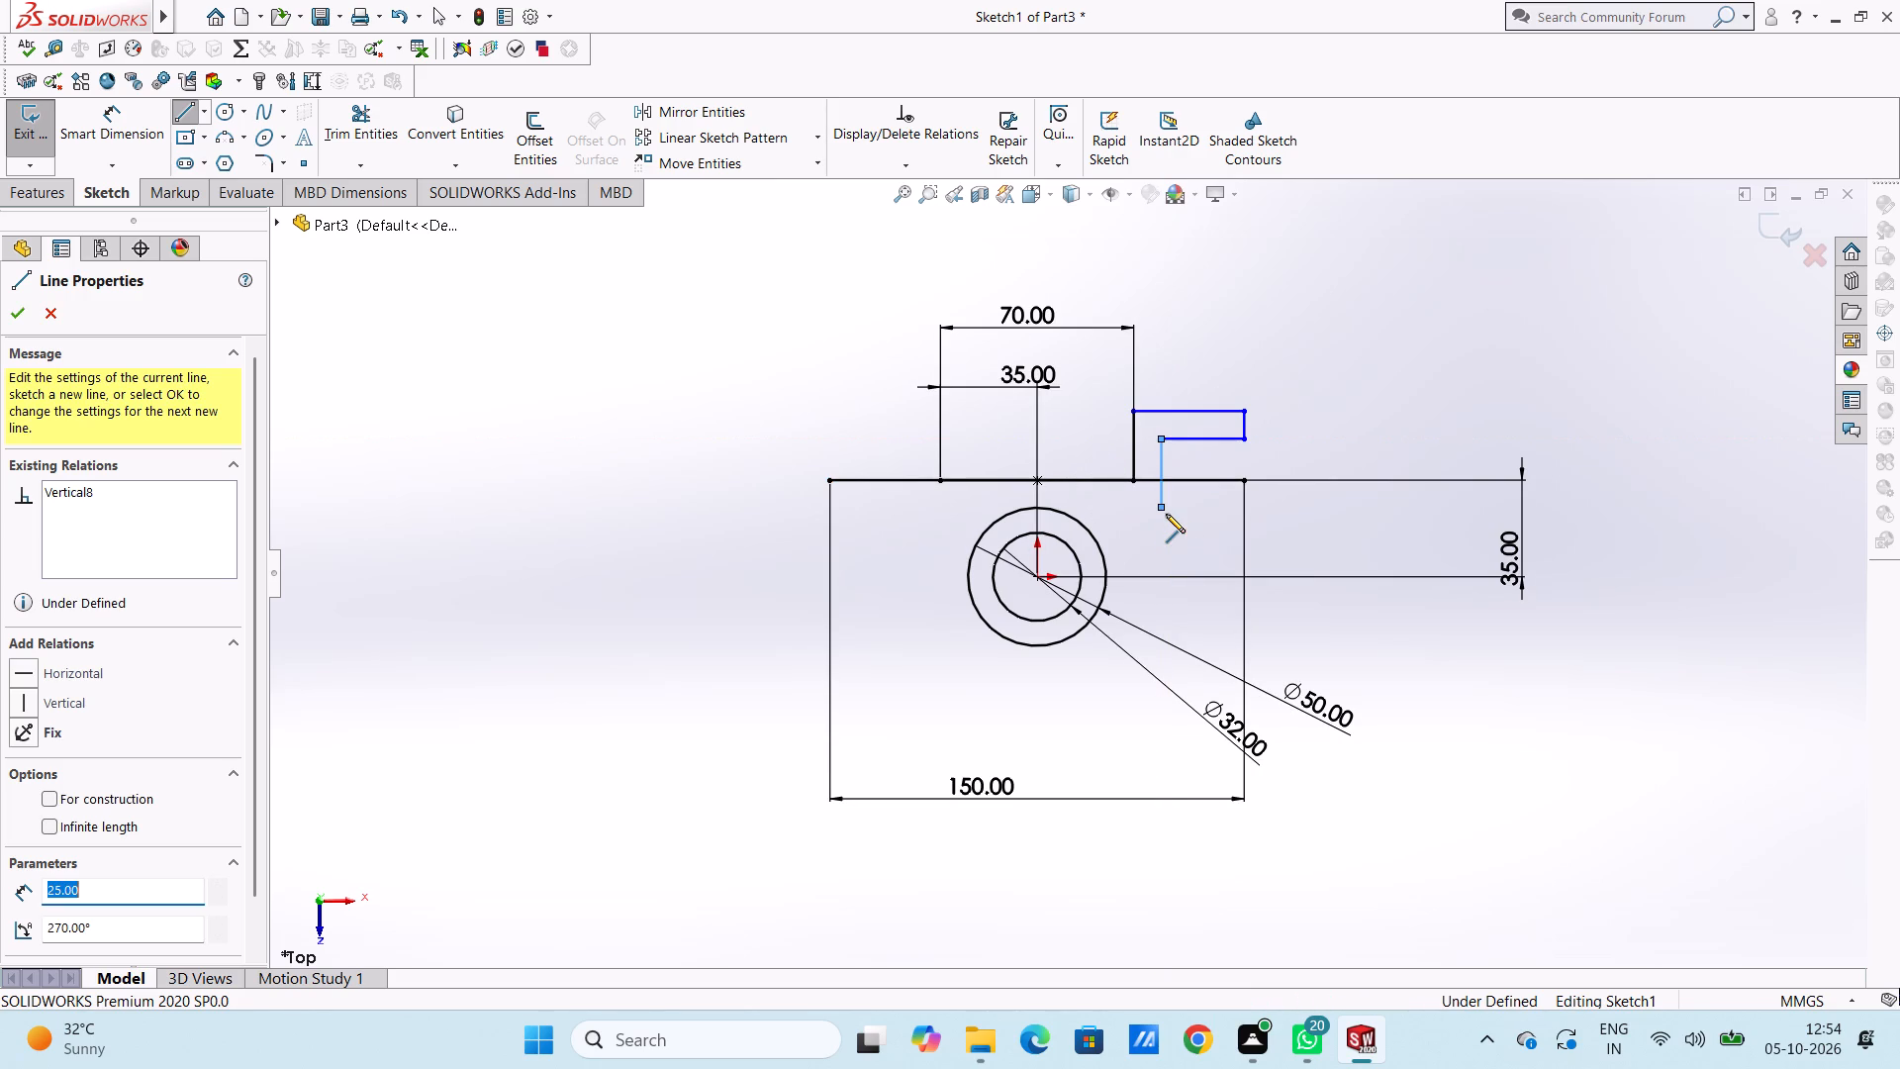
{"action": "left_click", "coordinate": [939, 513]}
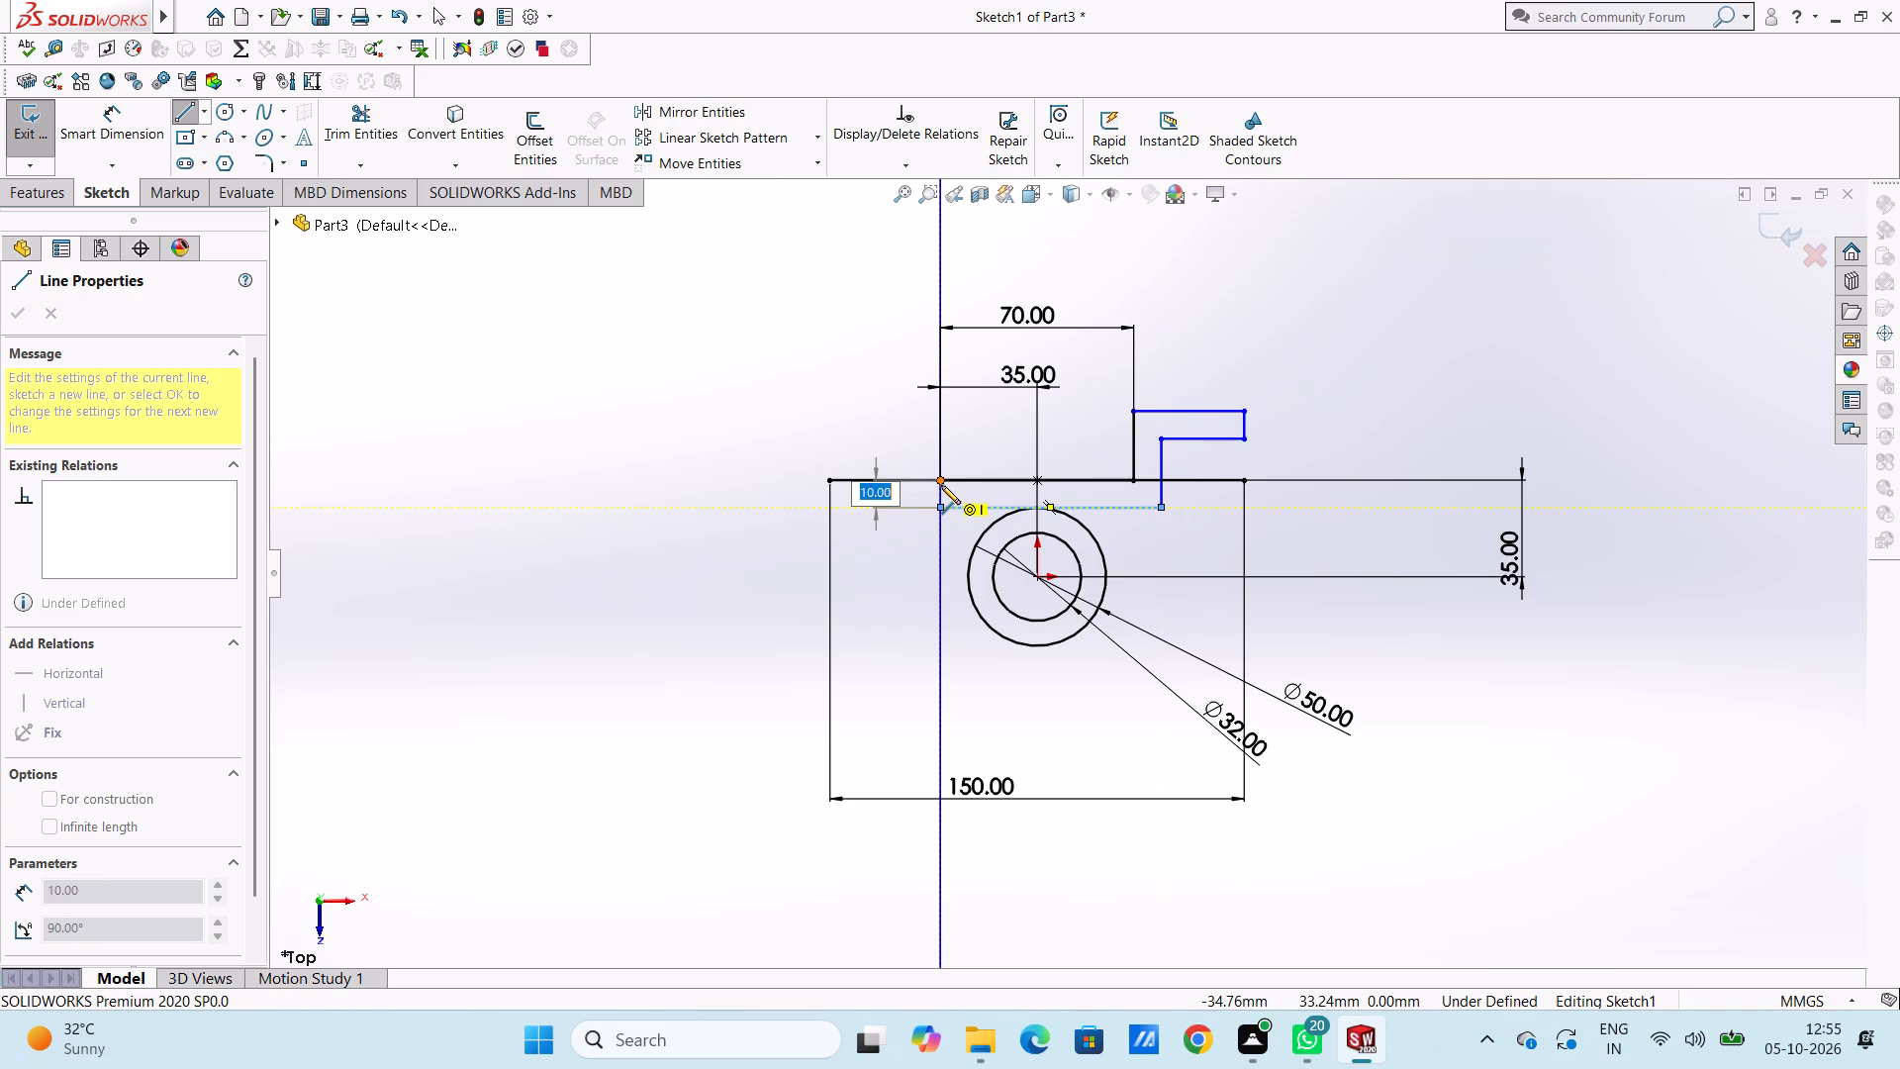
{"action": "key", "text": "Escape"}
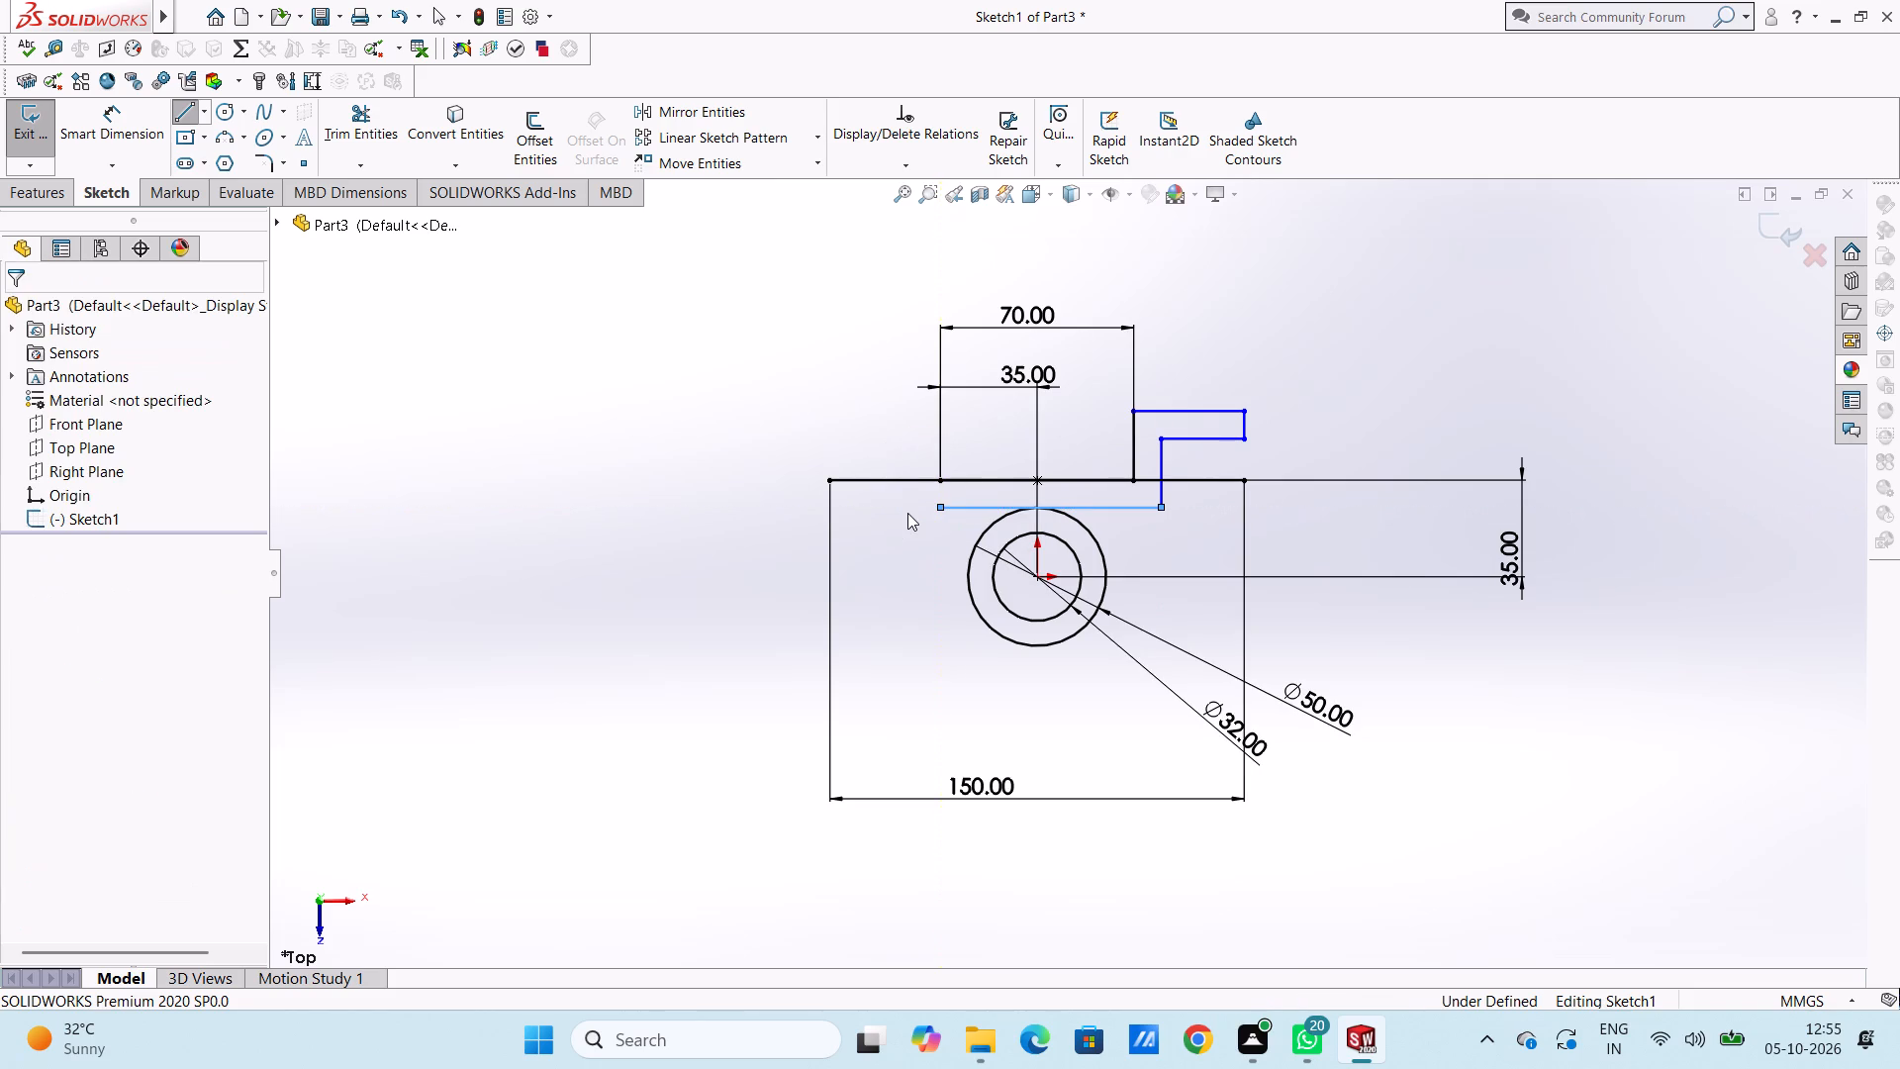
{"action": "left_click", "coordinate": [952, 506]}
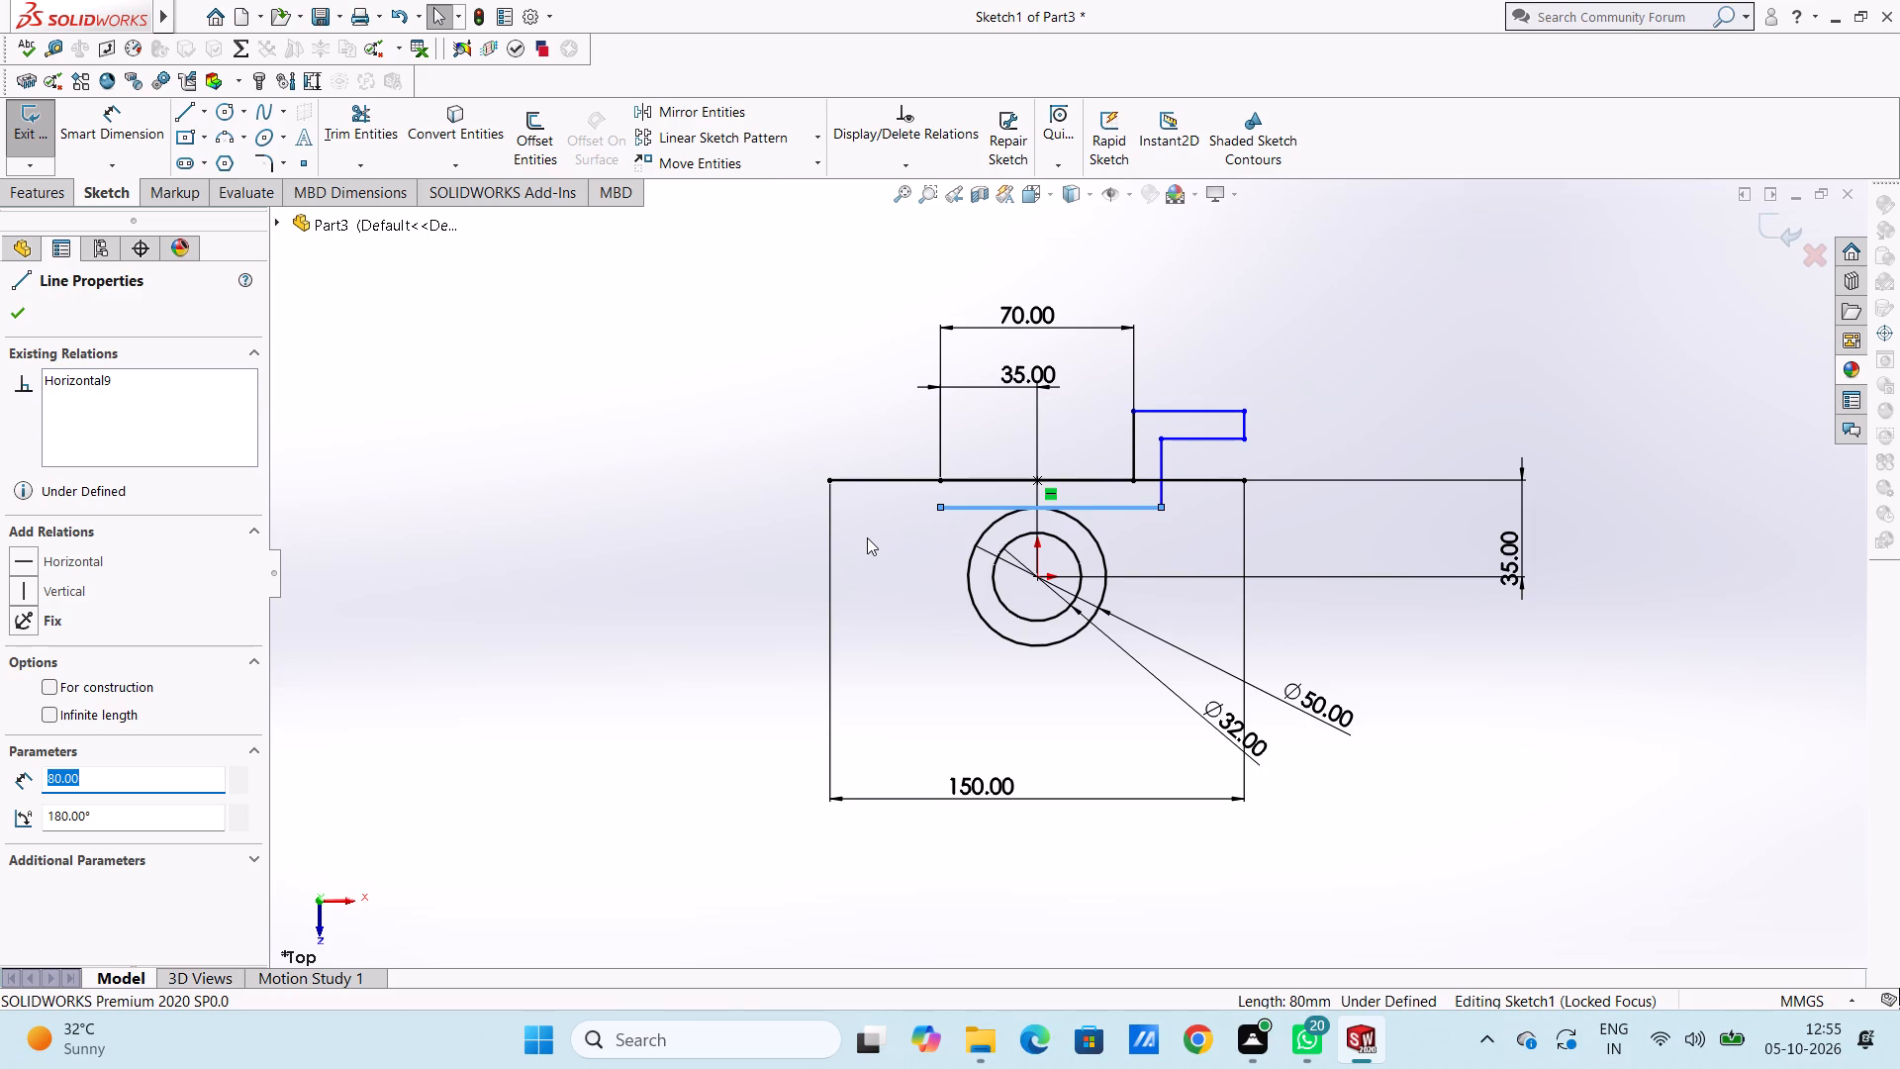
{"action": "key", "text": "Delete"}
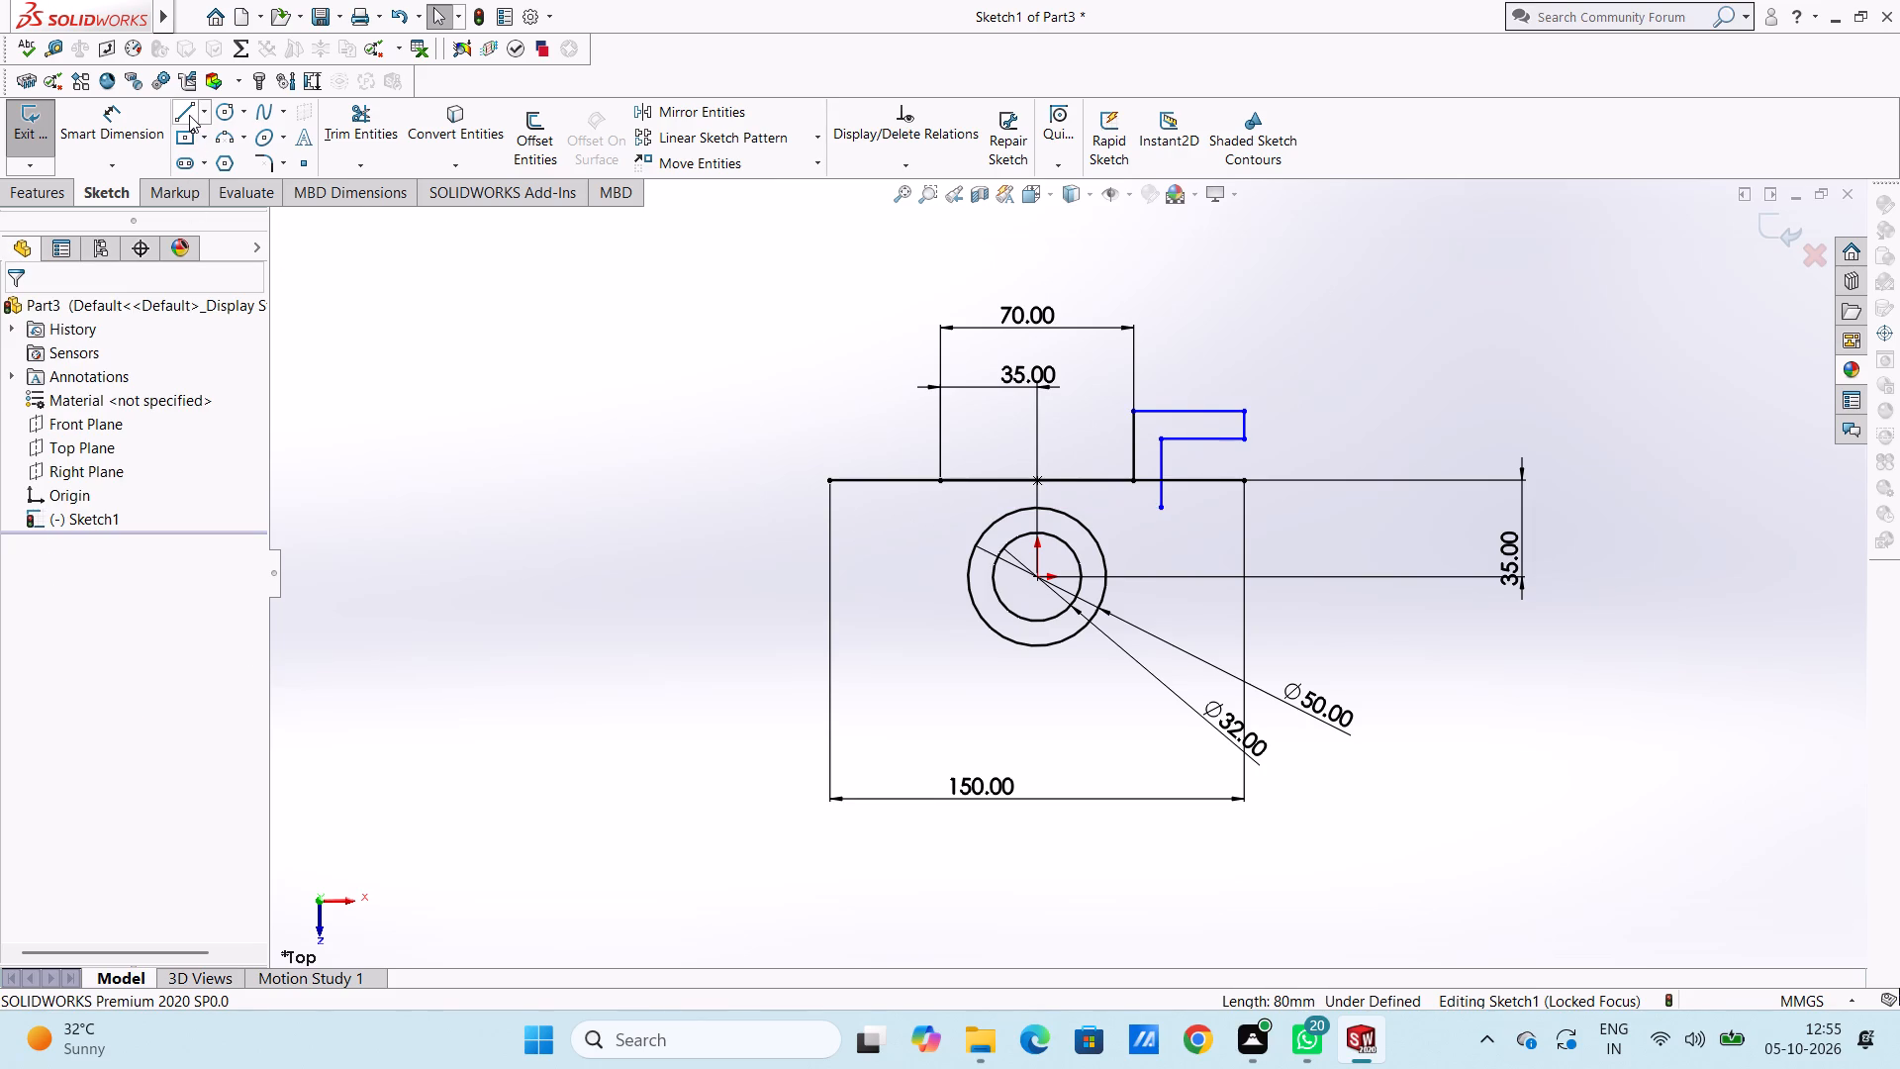
Continue the profile 90 mm left, 25 mm up, 30 mm left, 10 mm up and 40 mm right, closing at the 70 mm line's left endpoint.
{"action": "left_click", "coordinate": [189, 115]}
{"action": "left_click", "coordinate": [1162, 511]}
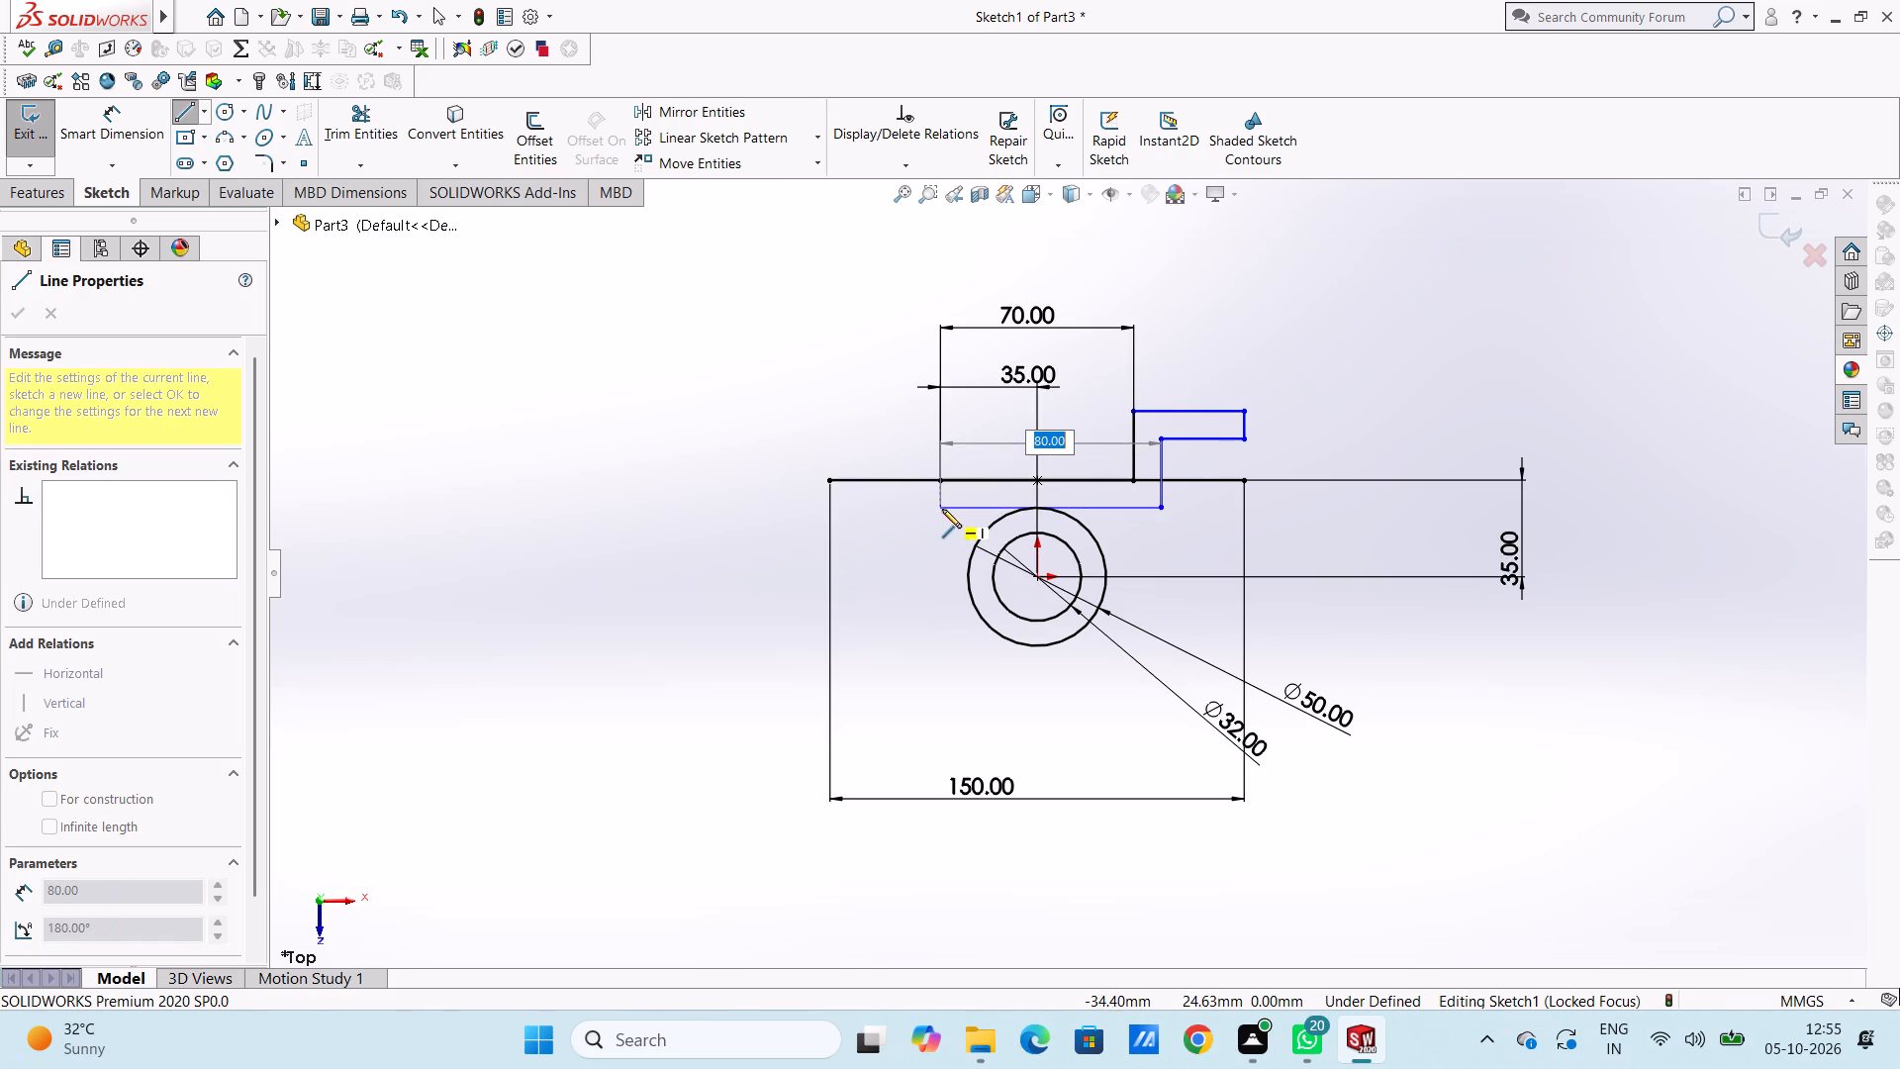
{"action": "type", "text": "90"}
{"action": "key", "text": "Return"}
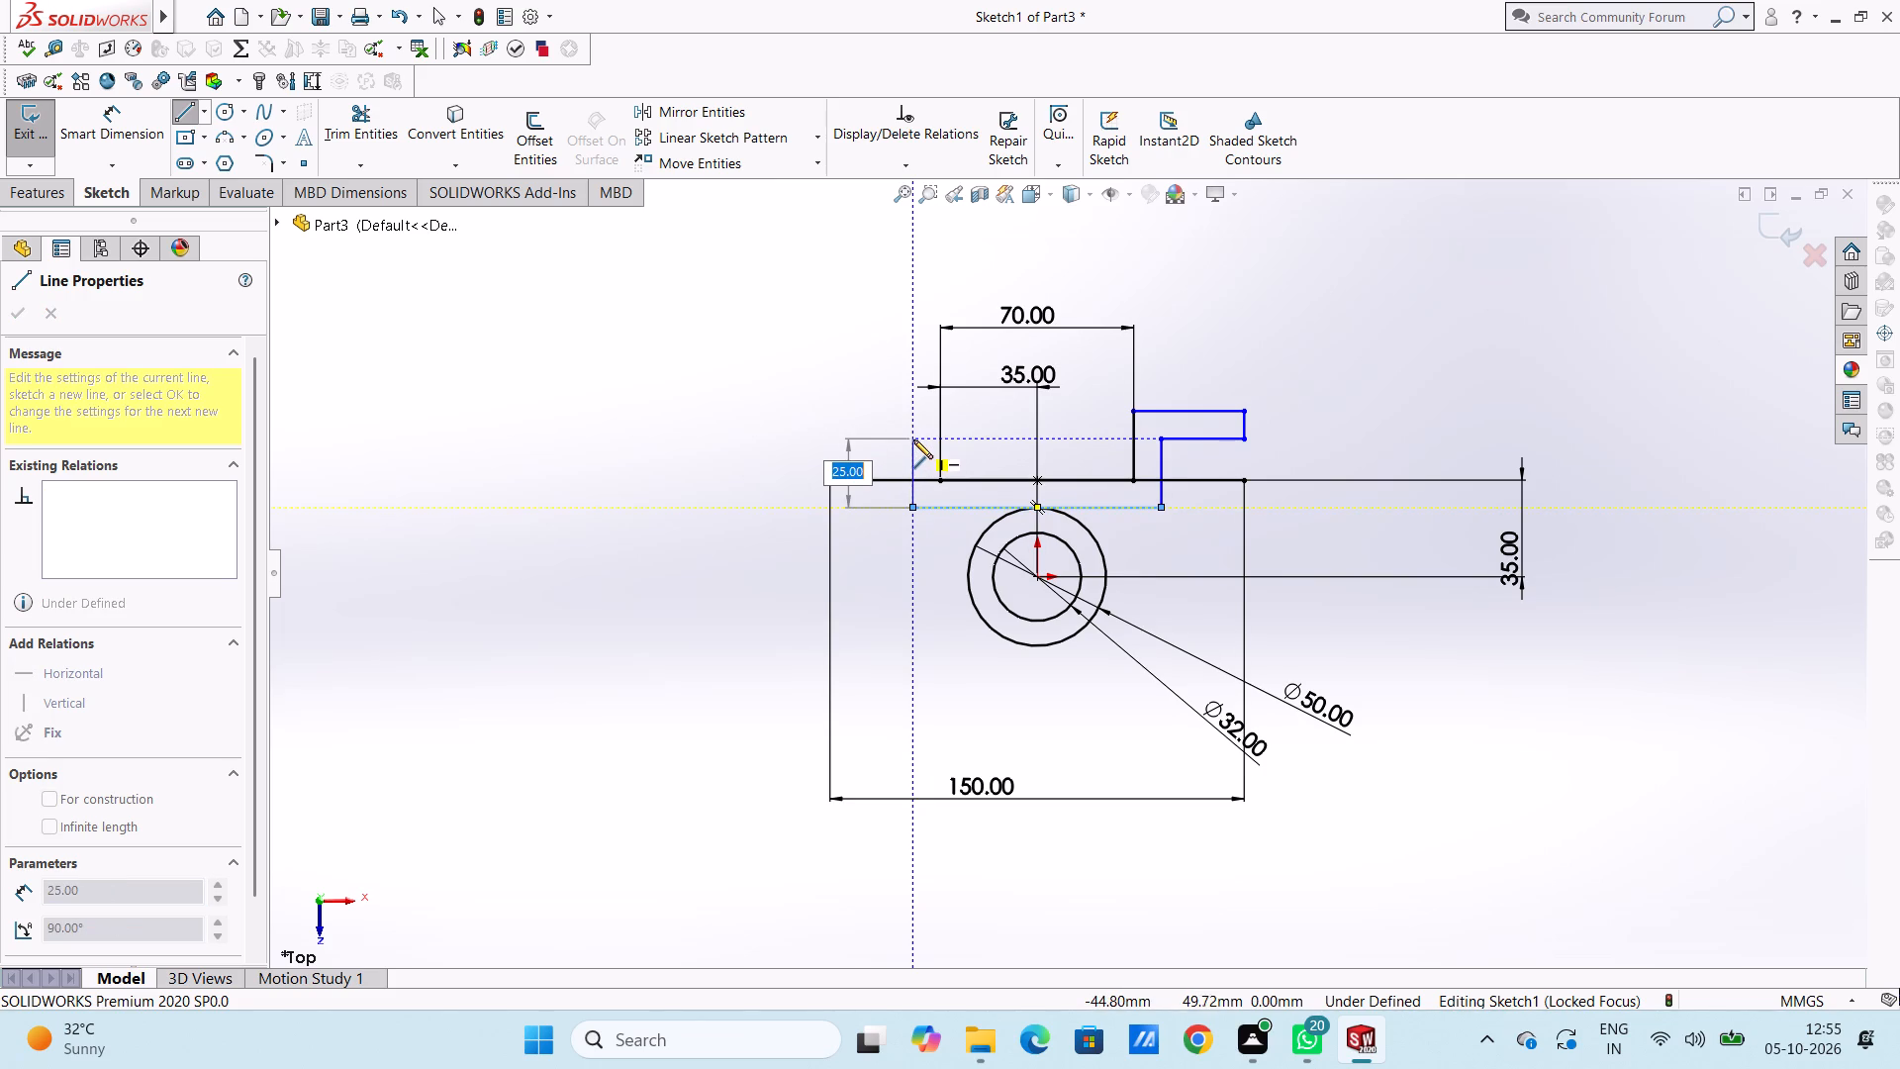
{"action": "left_click", "coordinate": [913, 439]}
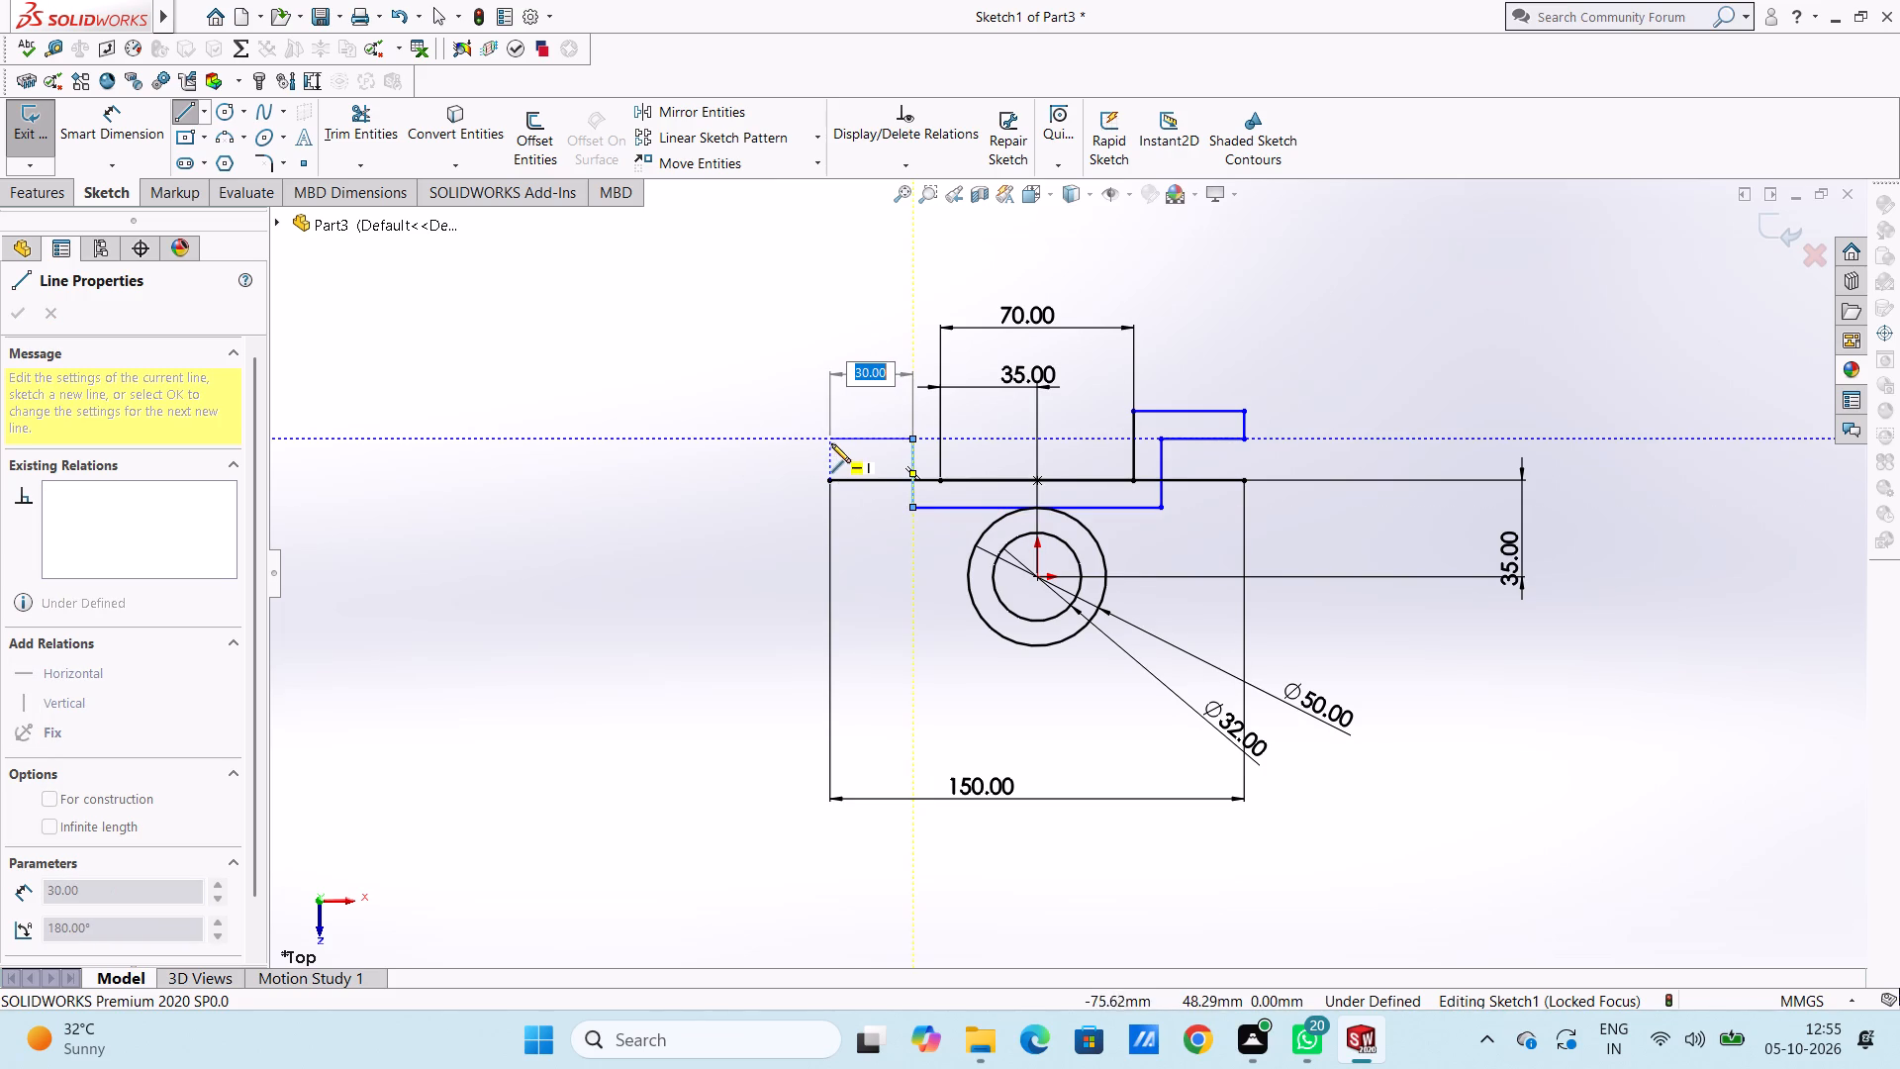
{"action": "left_click", "coordinate": [830, 442]}
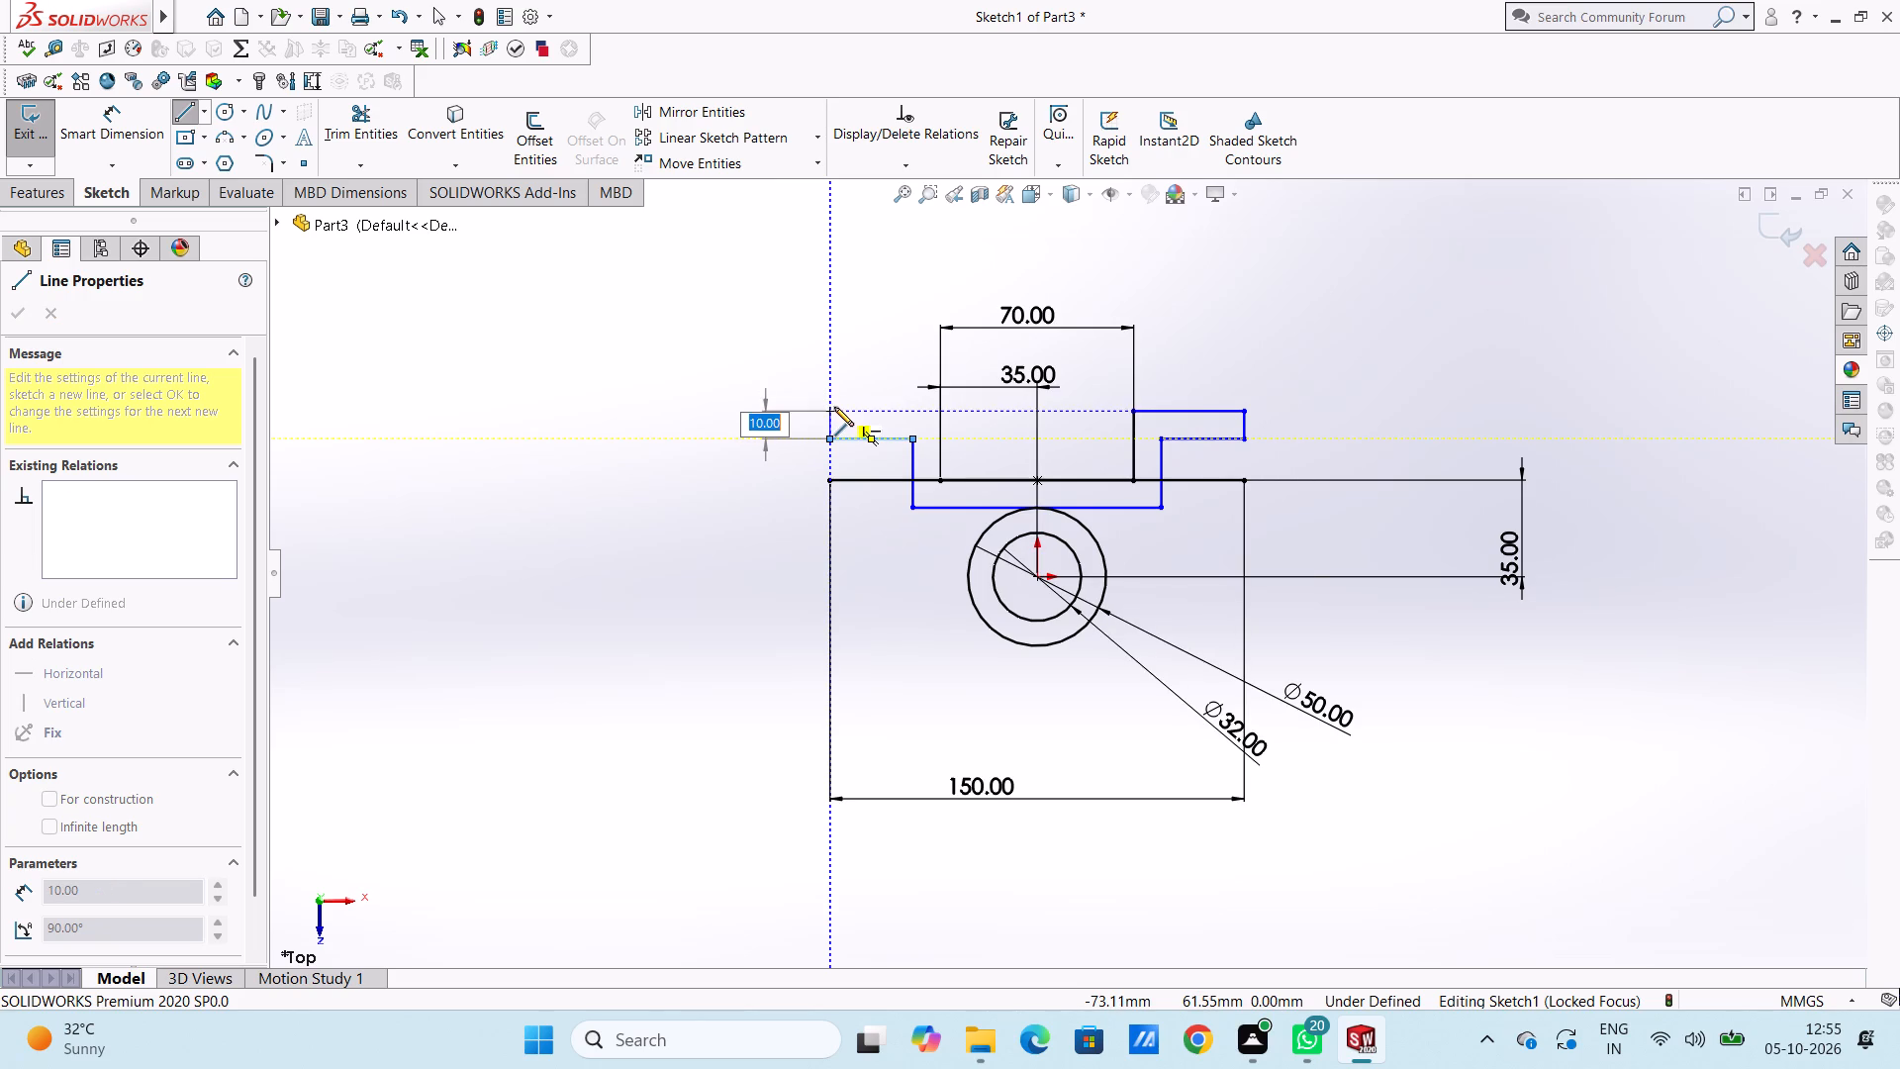
{"action": "left_click", "coordinate": [834, 407]}
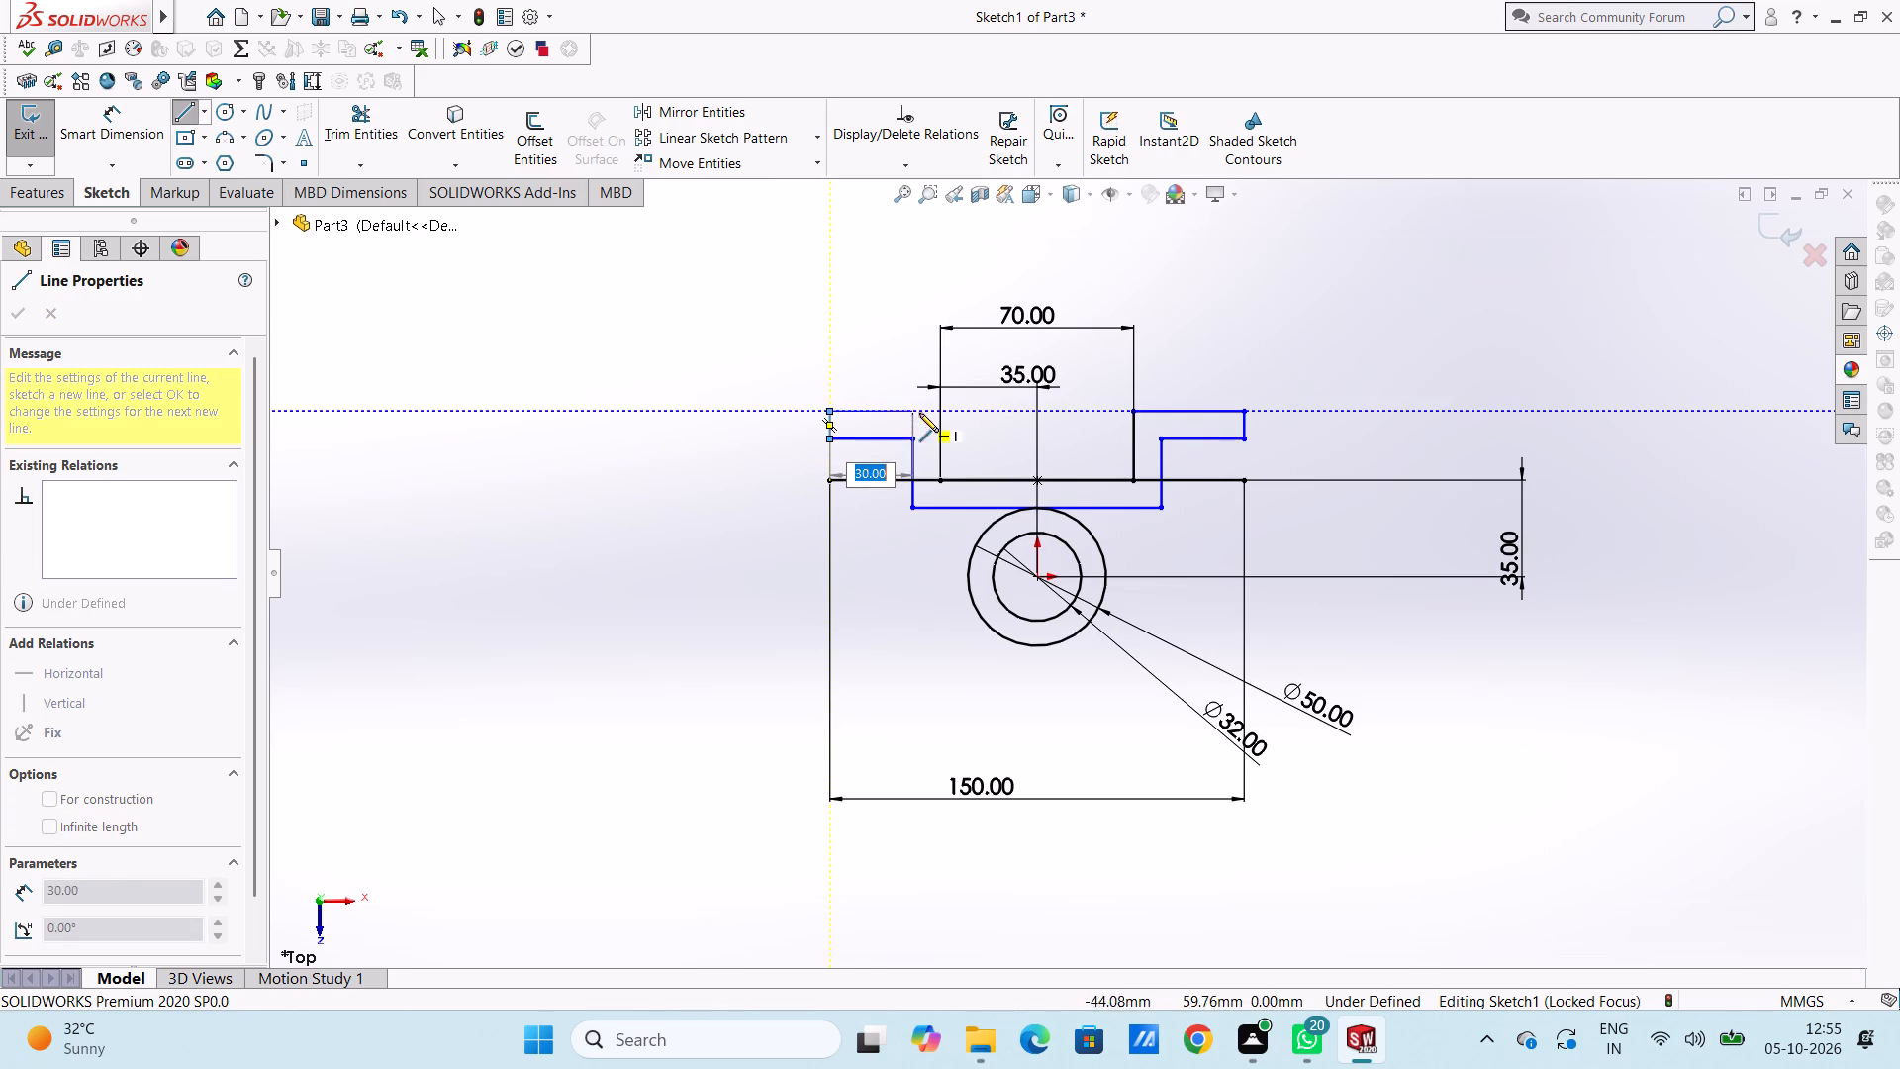
{"action": "left_click", "coordinate": [940, 411]}
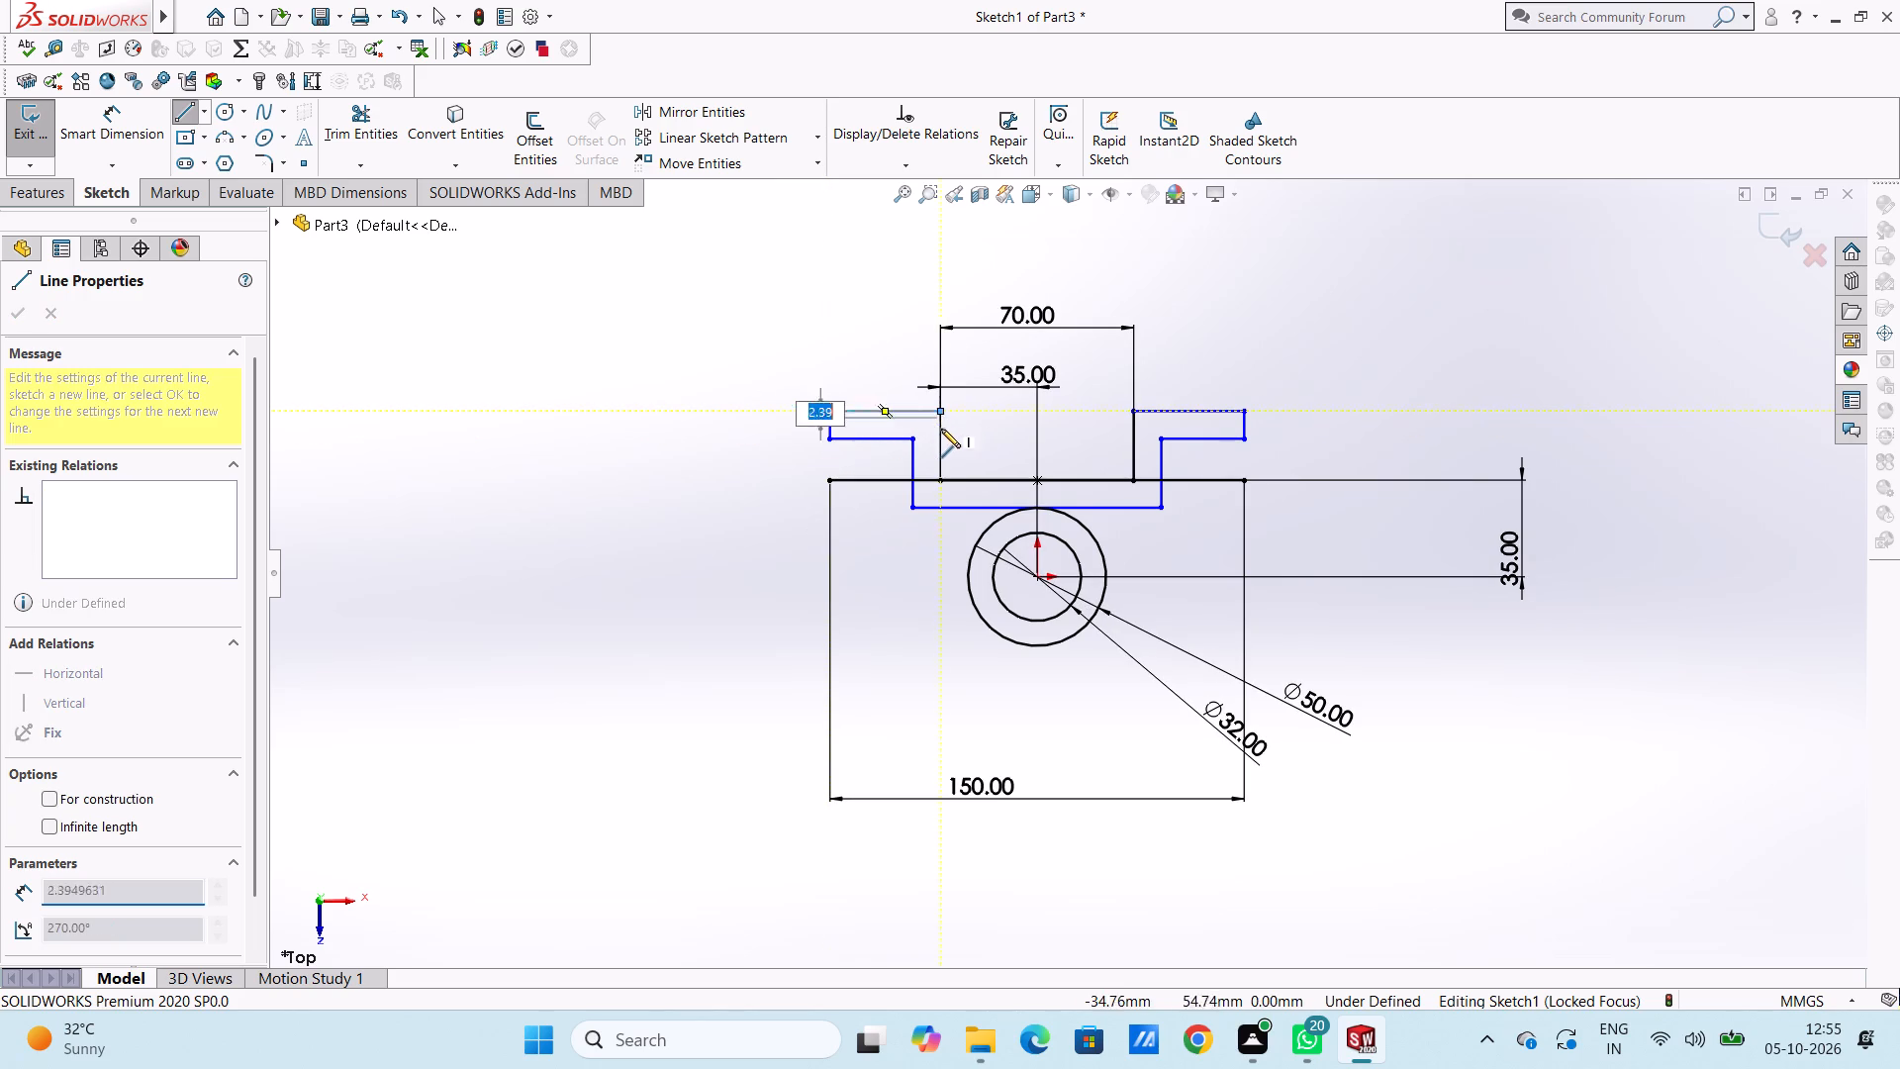
{"action": "left_click", "coordinate": [939, 480]}
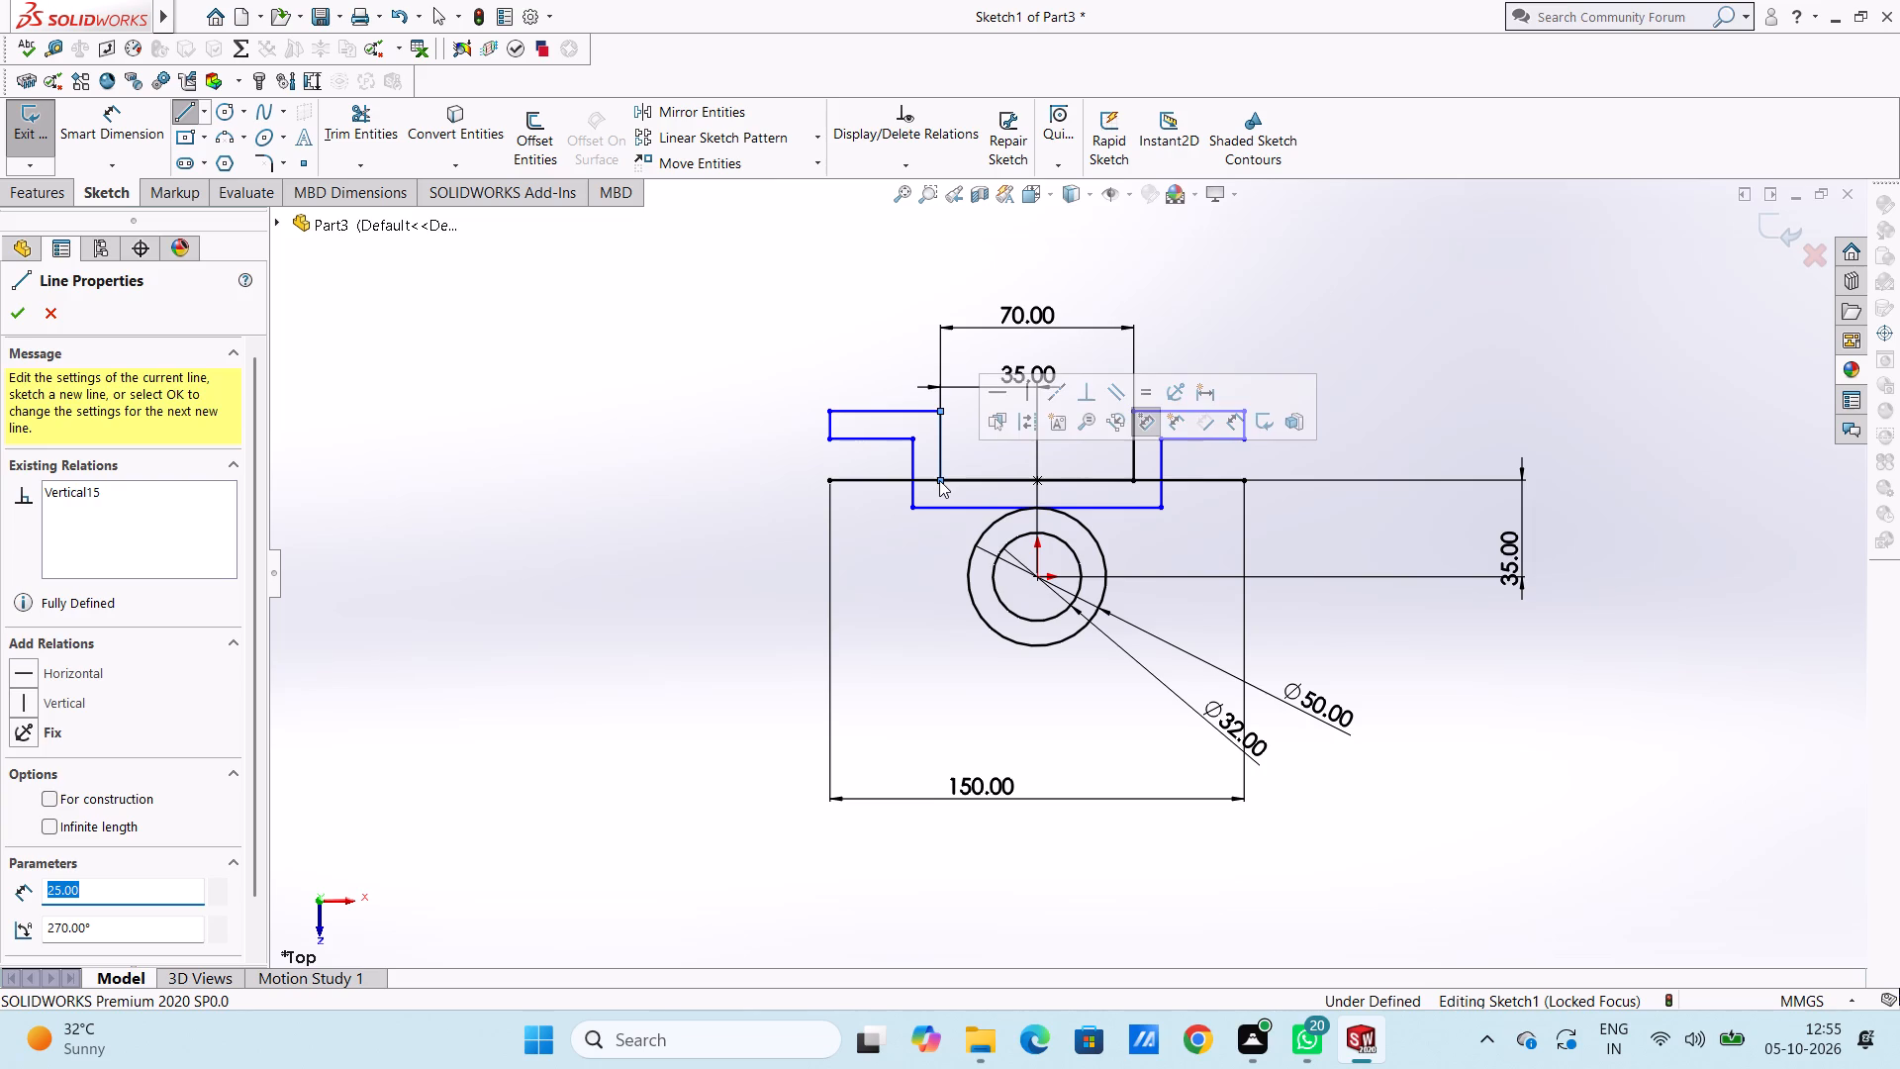
{"action": "key", "text": "Escape"}
{"action": "key", "text": "Escape"}
{"action": "key", "text": "Escape"}
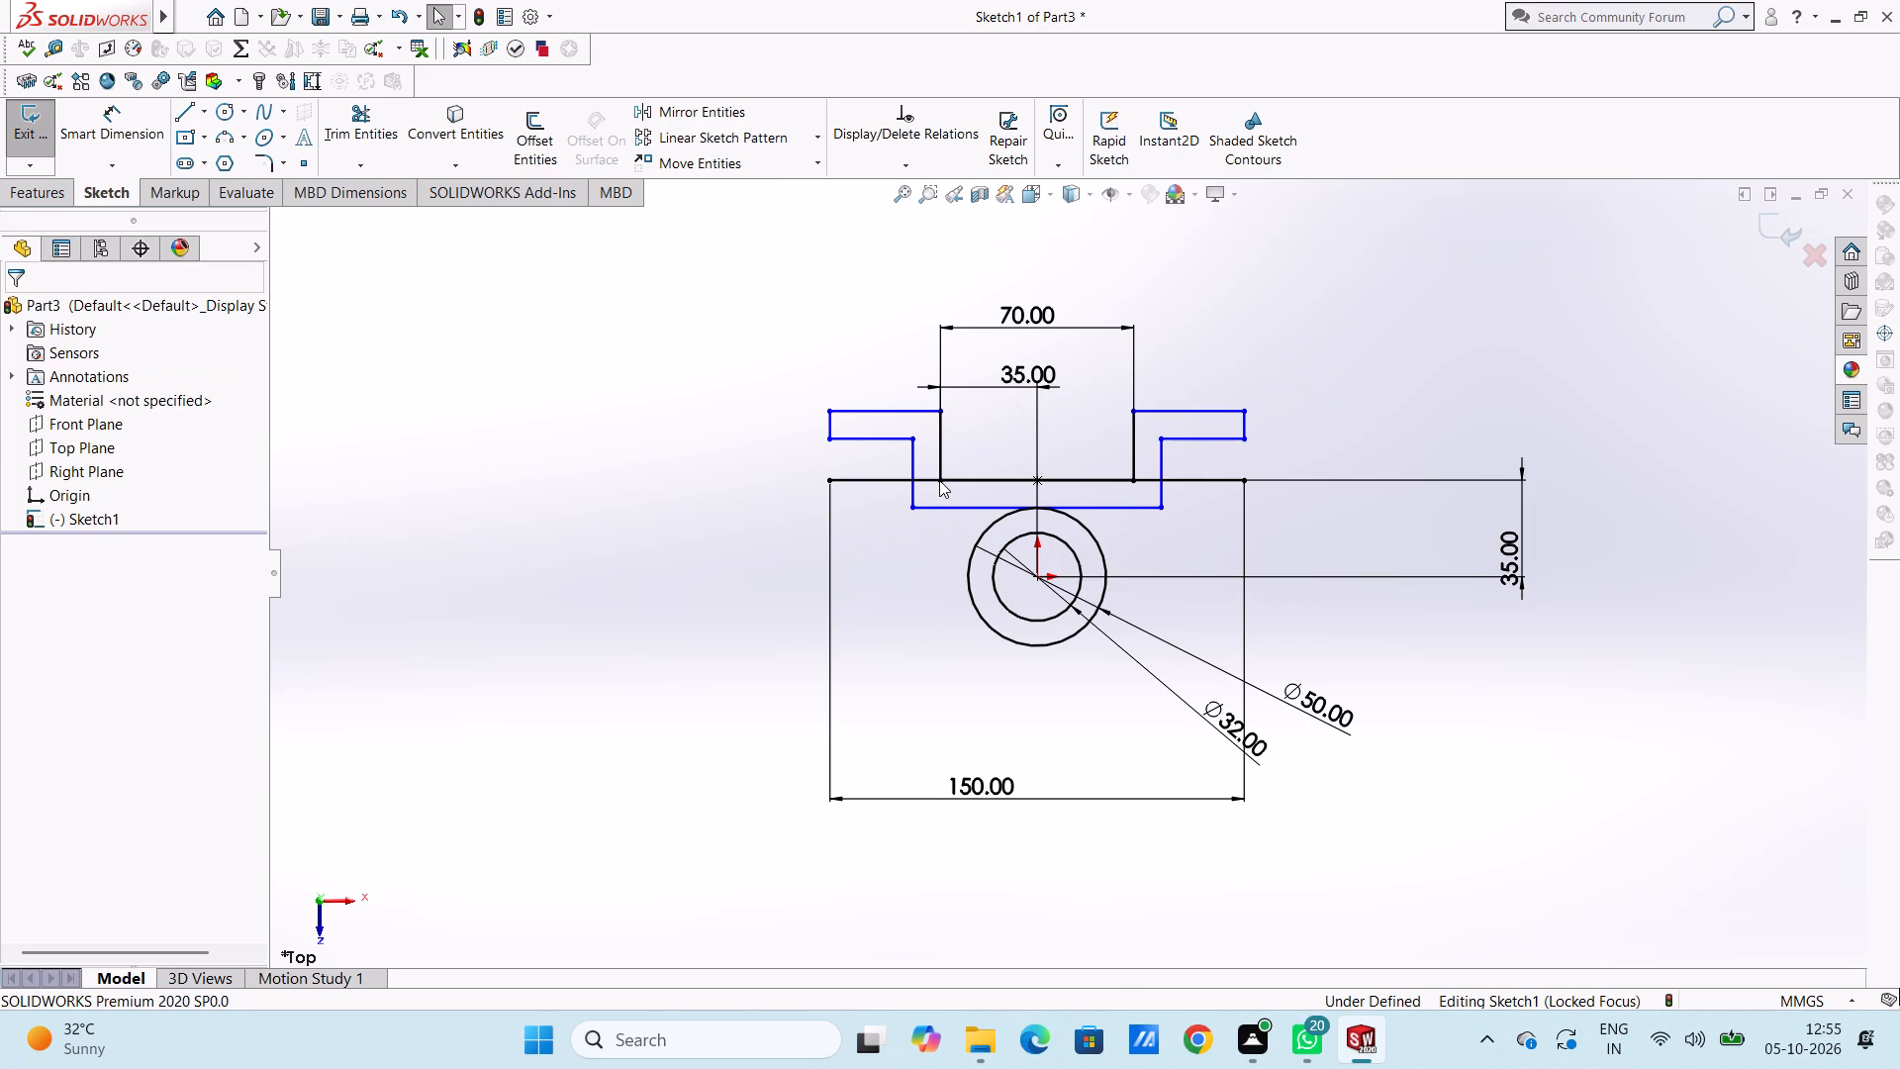
Delete the 150 mm horizontal midpoint line together with its dimension.
{"action": "left_click", "coordinate": [850, 479]}
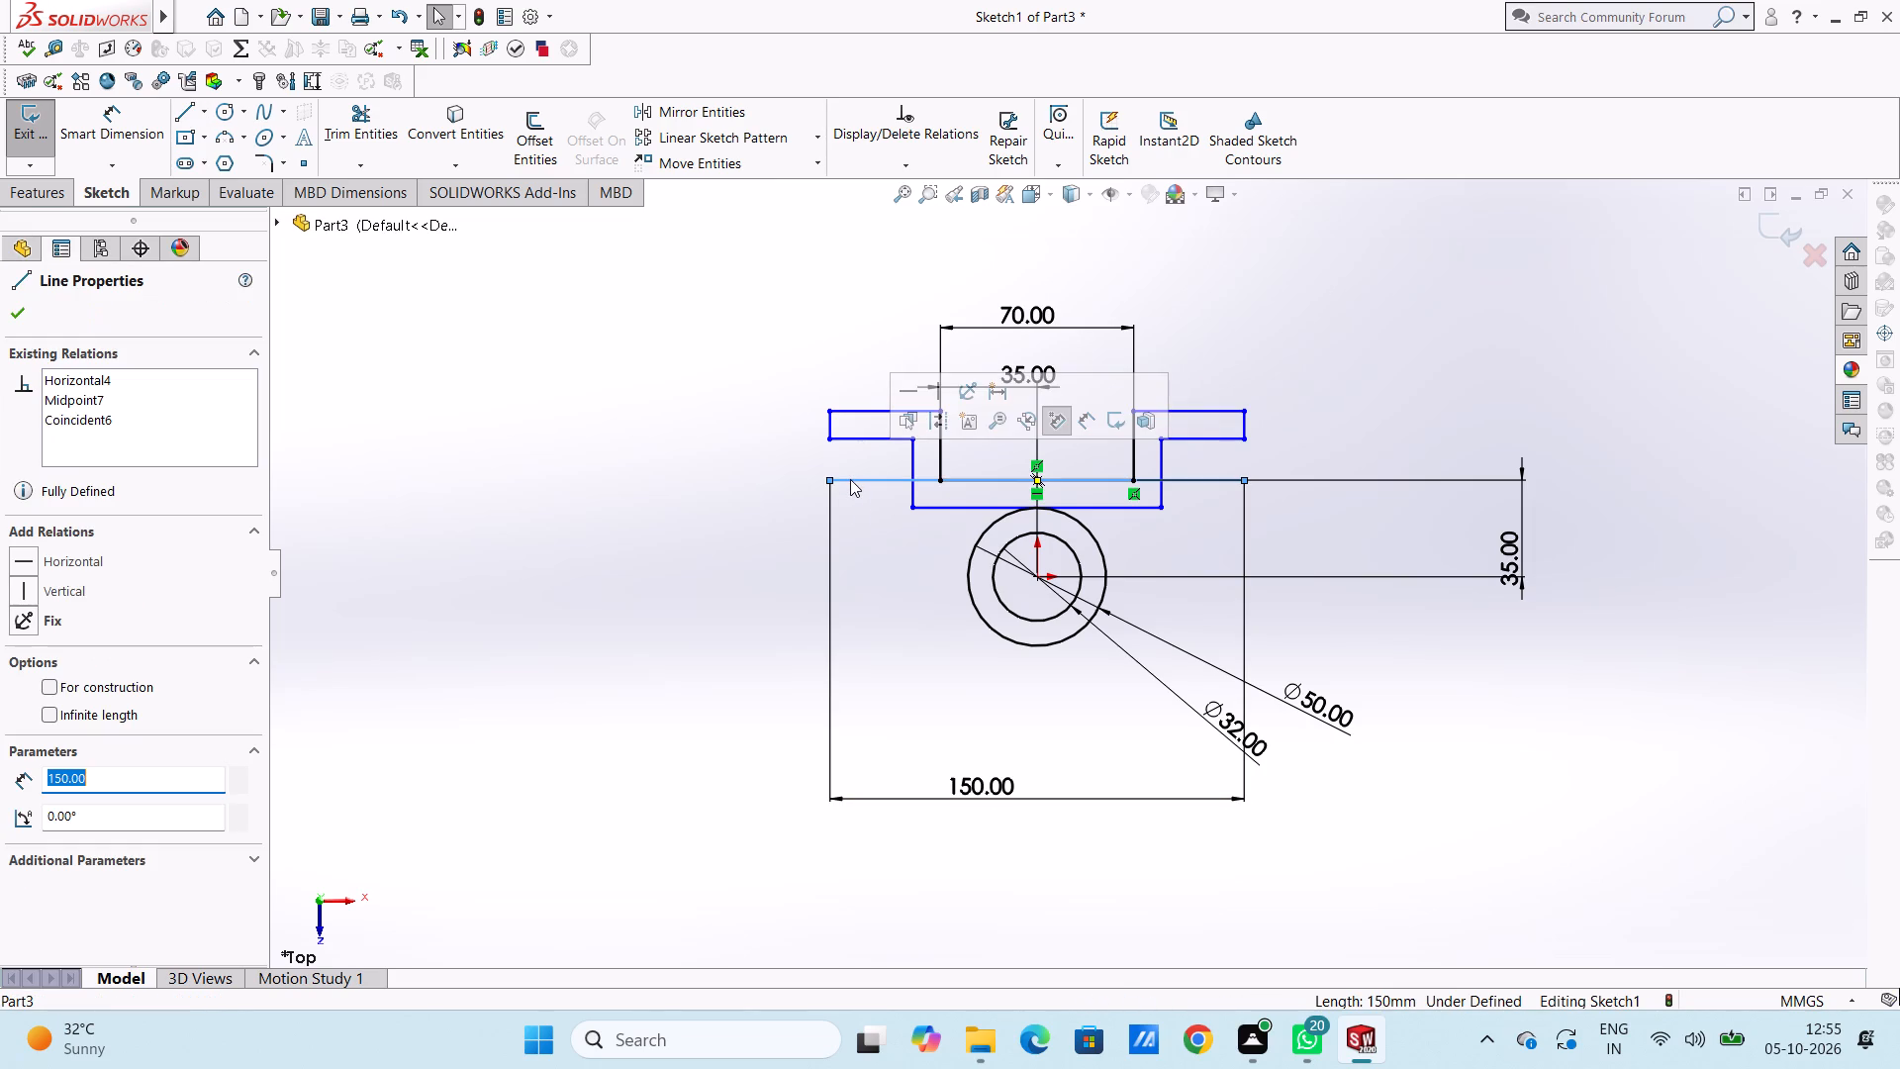
{"action": "key", "text": "Delete"}
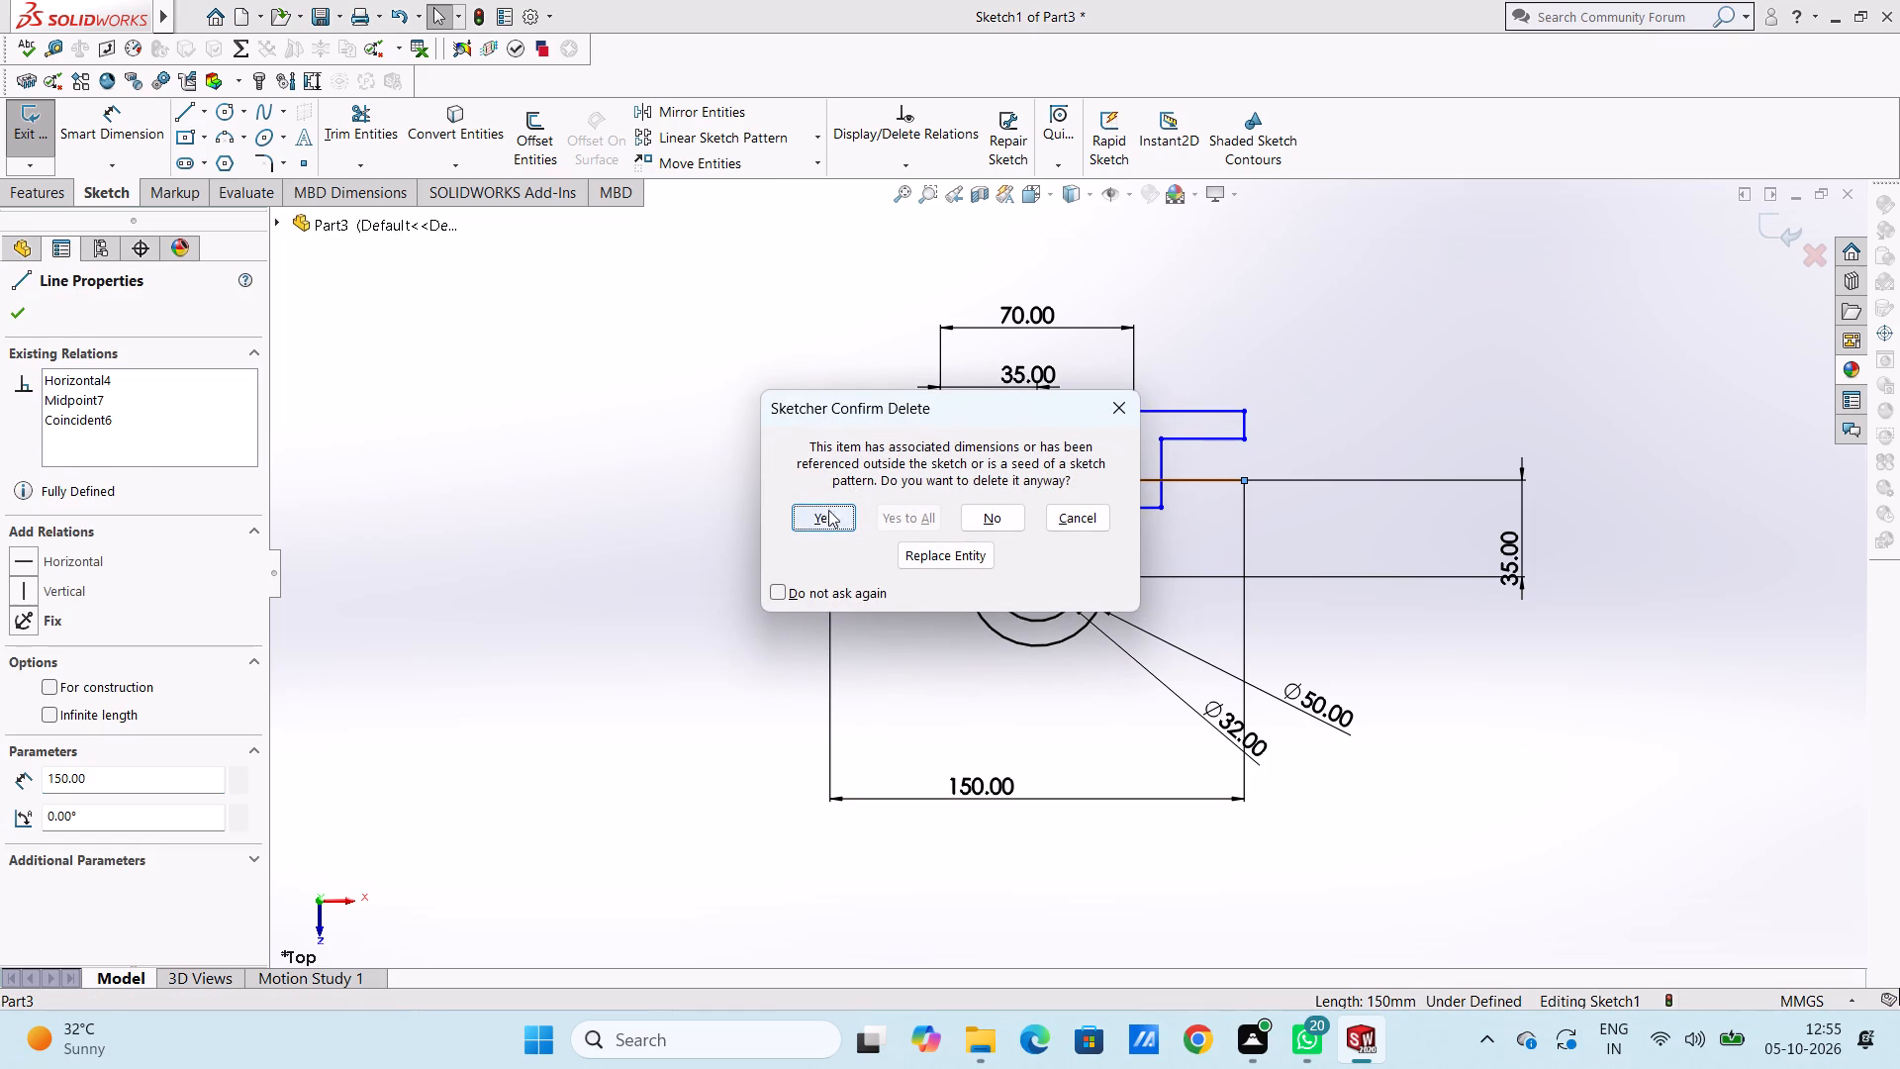
{"action": "left_click", "coordinate": [827, 524]}
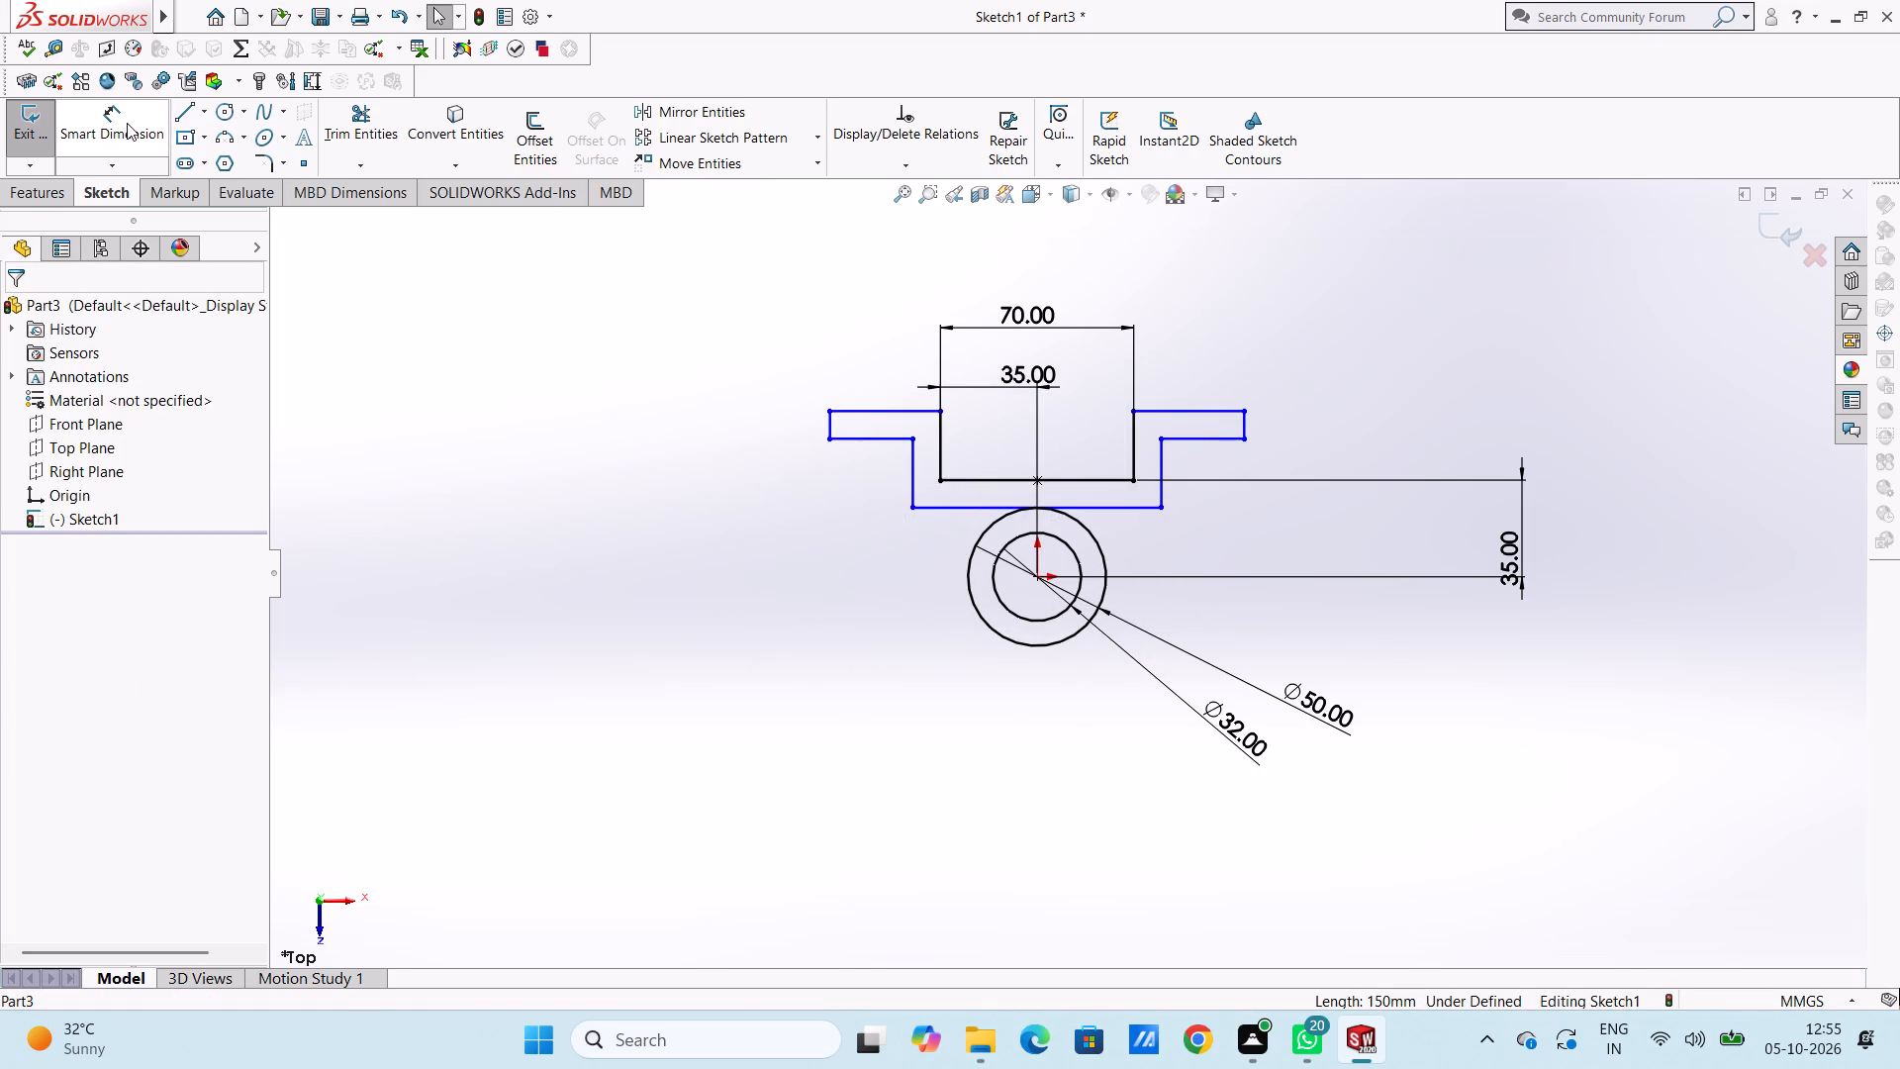
Dimension the overall width between the profile's two outer upper corners as 150 mm.
{"action": "left_click", "coordinate": [127, 123]}
{"action": "left_click", "coordinate": [832, 409]}
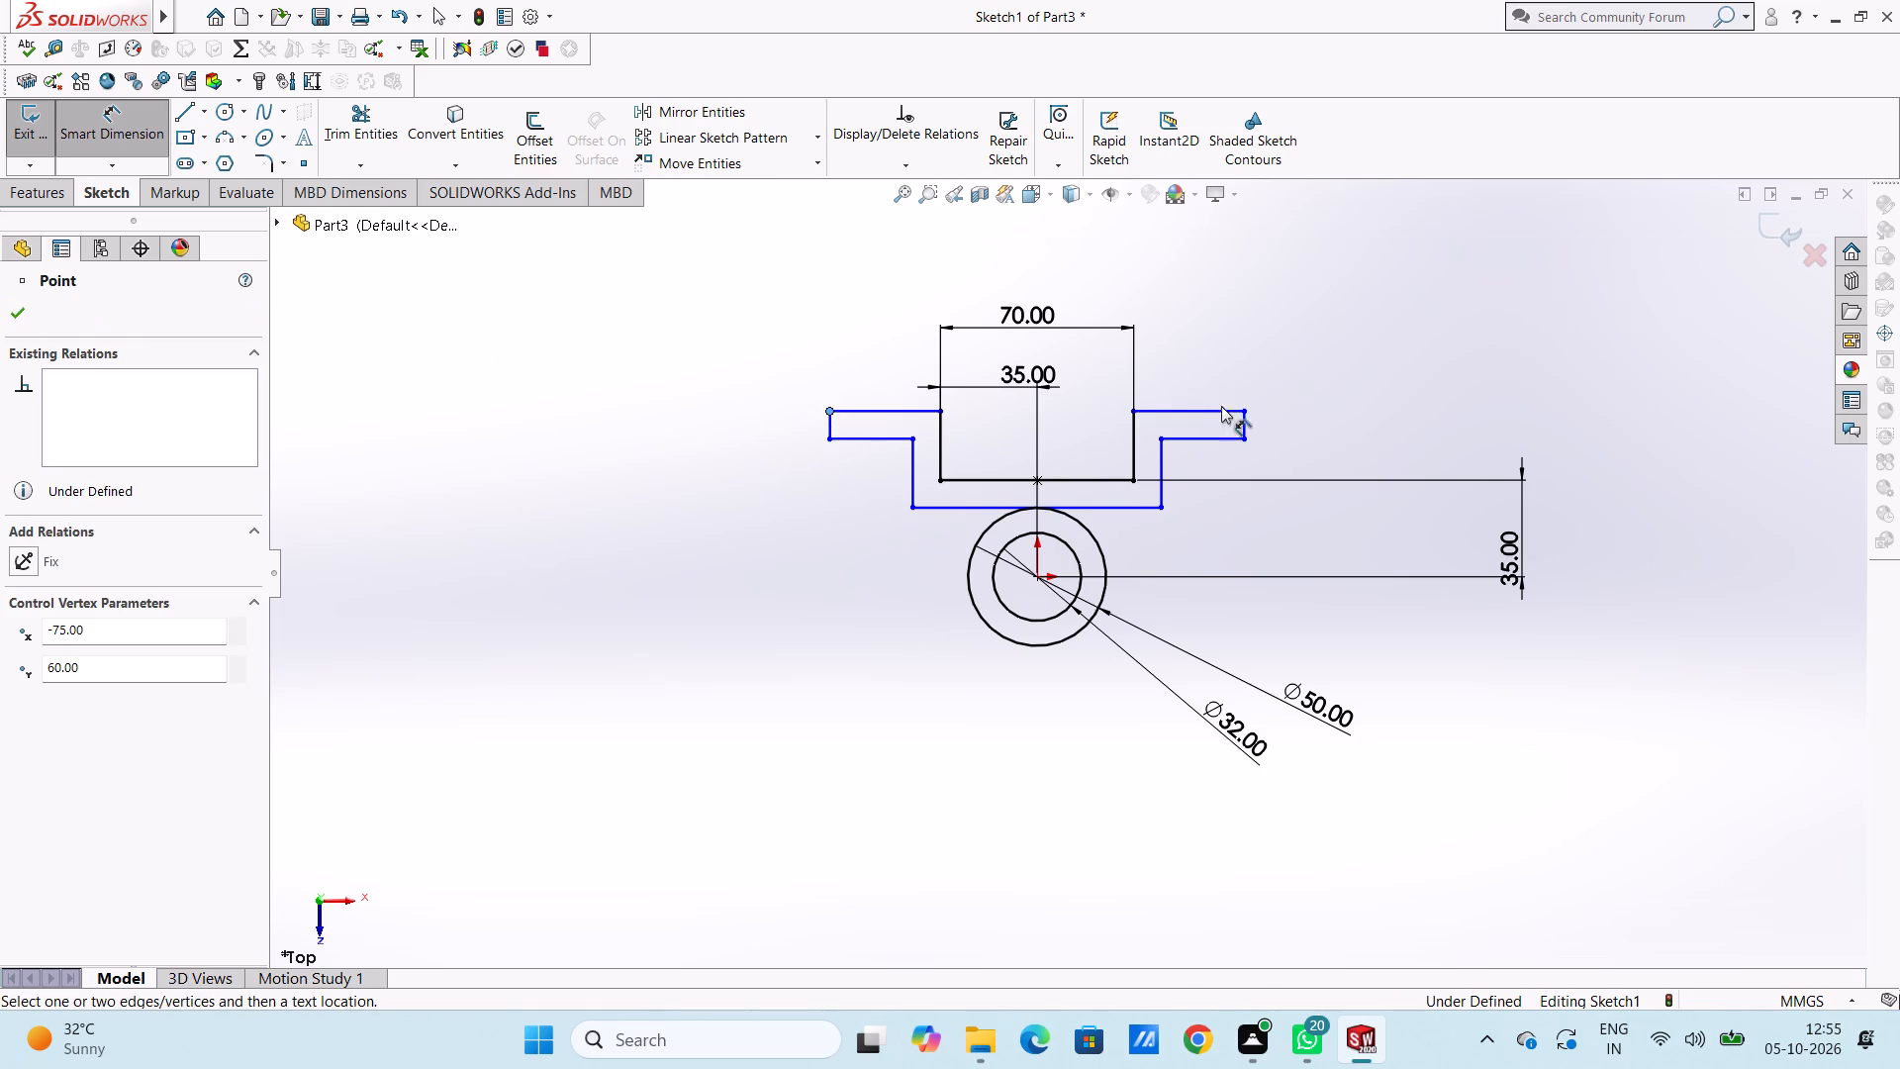
{"action": "left_click", "coordinate": [1250, 409]}
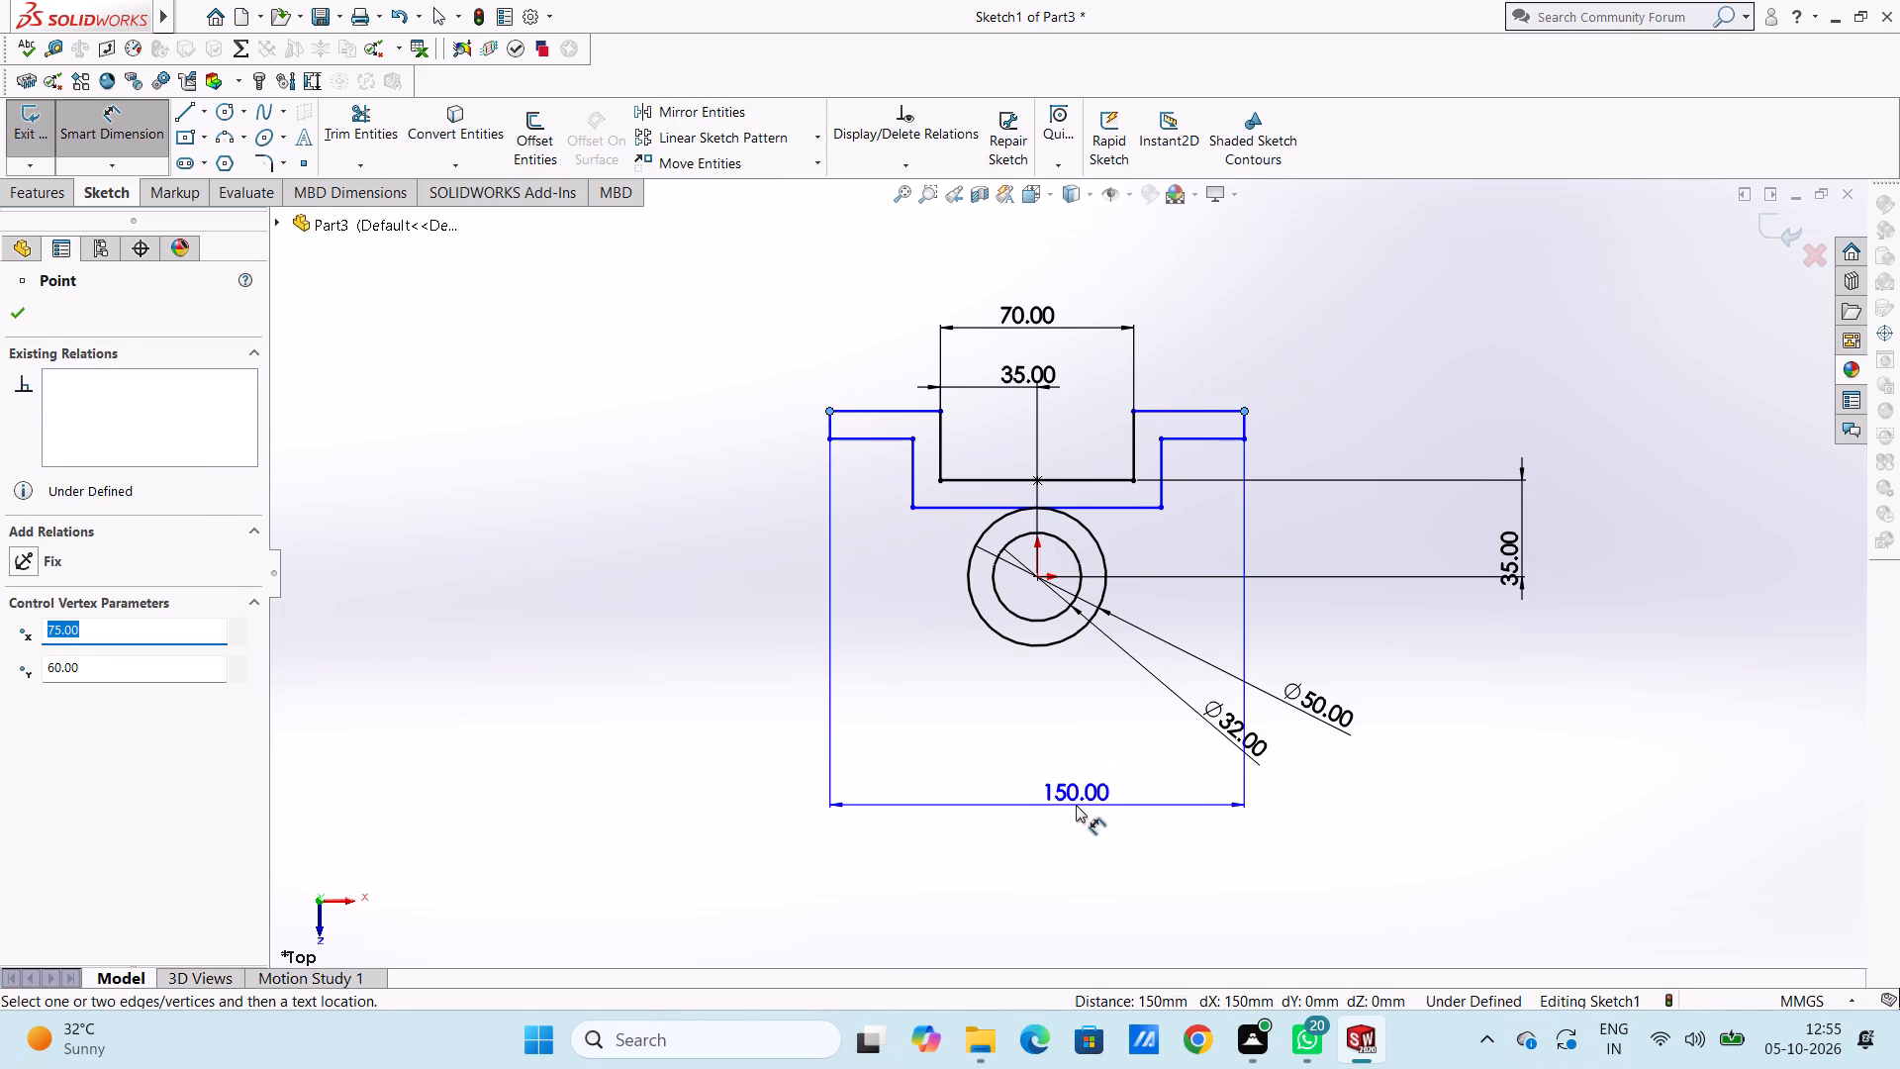
{"action": "left_click", "coordinate": [1076, 805]}
{"action": "left_click", "coordinate": [994, 779]}
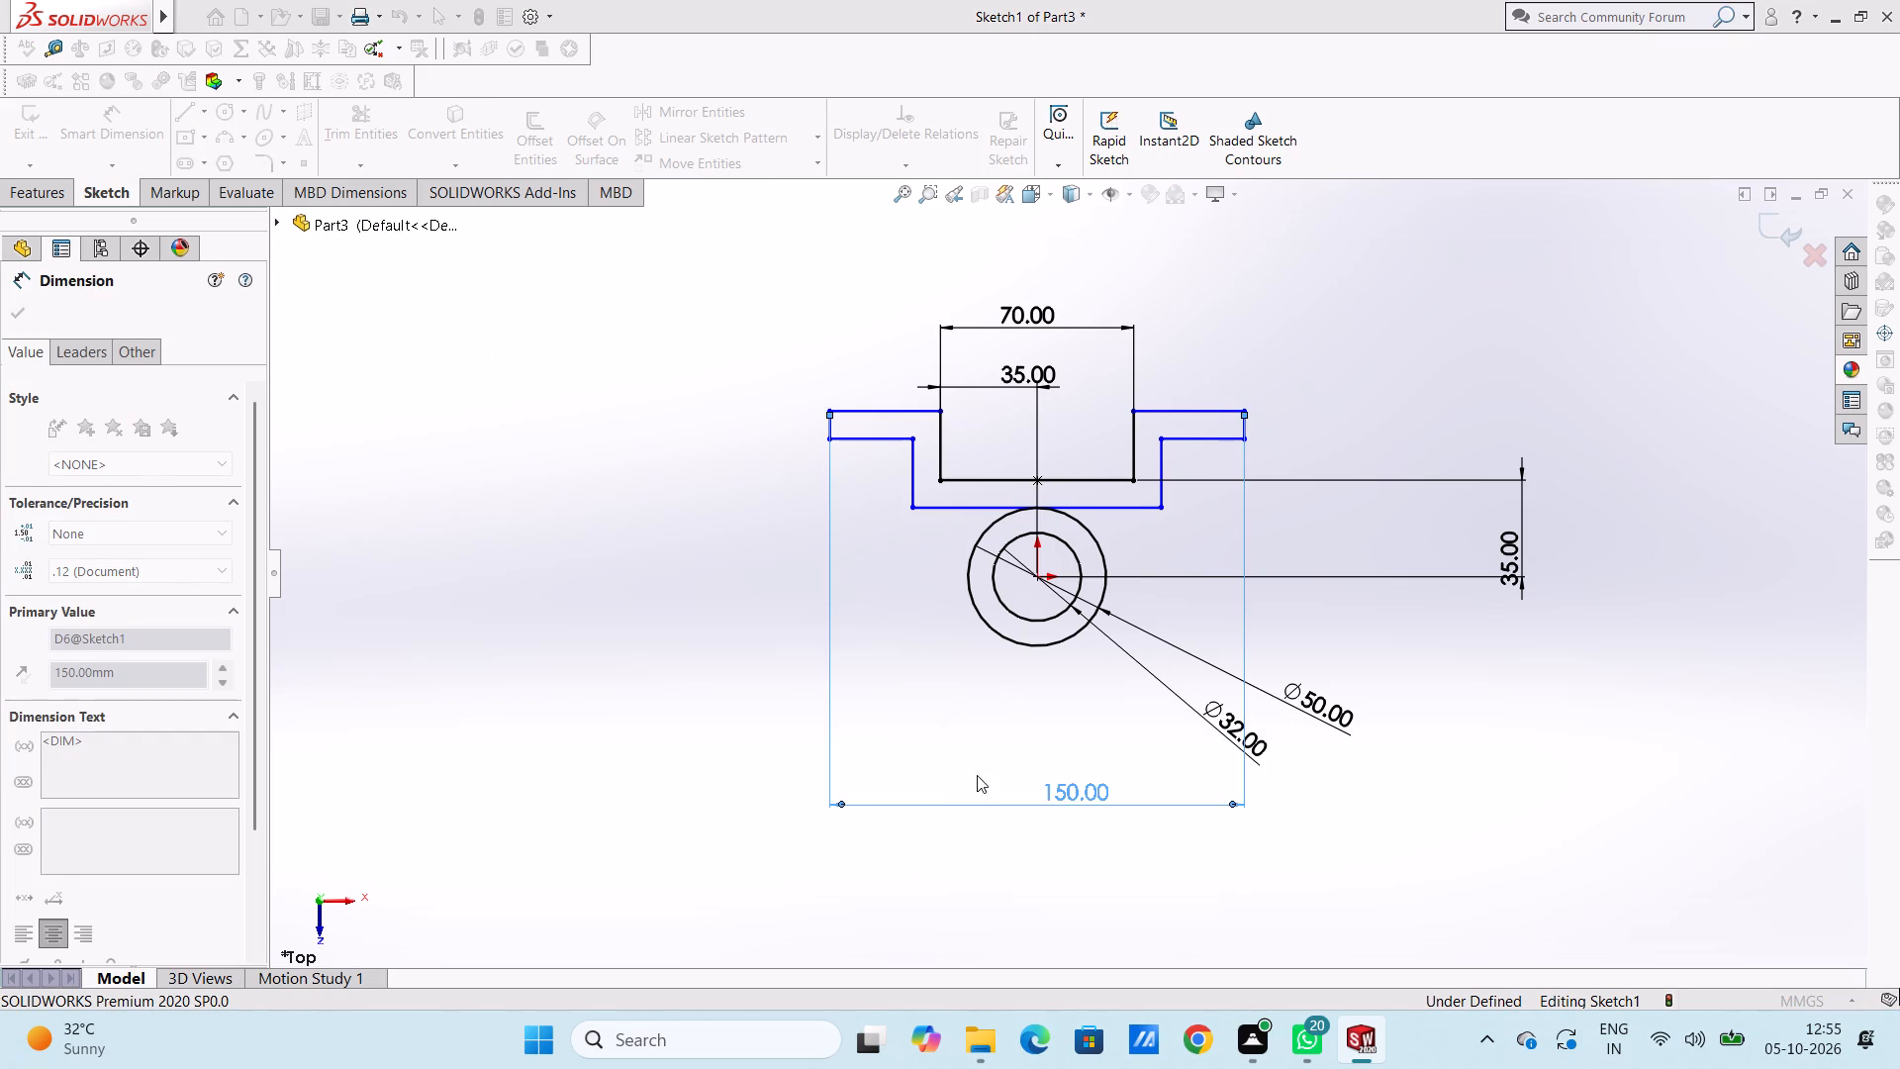
{"action": "left_click", "coordinate": [917, 701]}
Dimension the vertical distance from the origin to the right flange's top line as 60 mm.
{"action": "left_click", "coordinate": [1035, 575]}
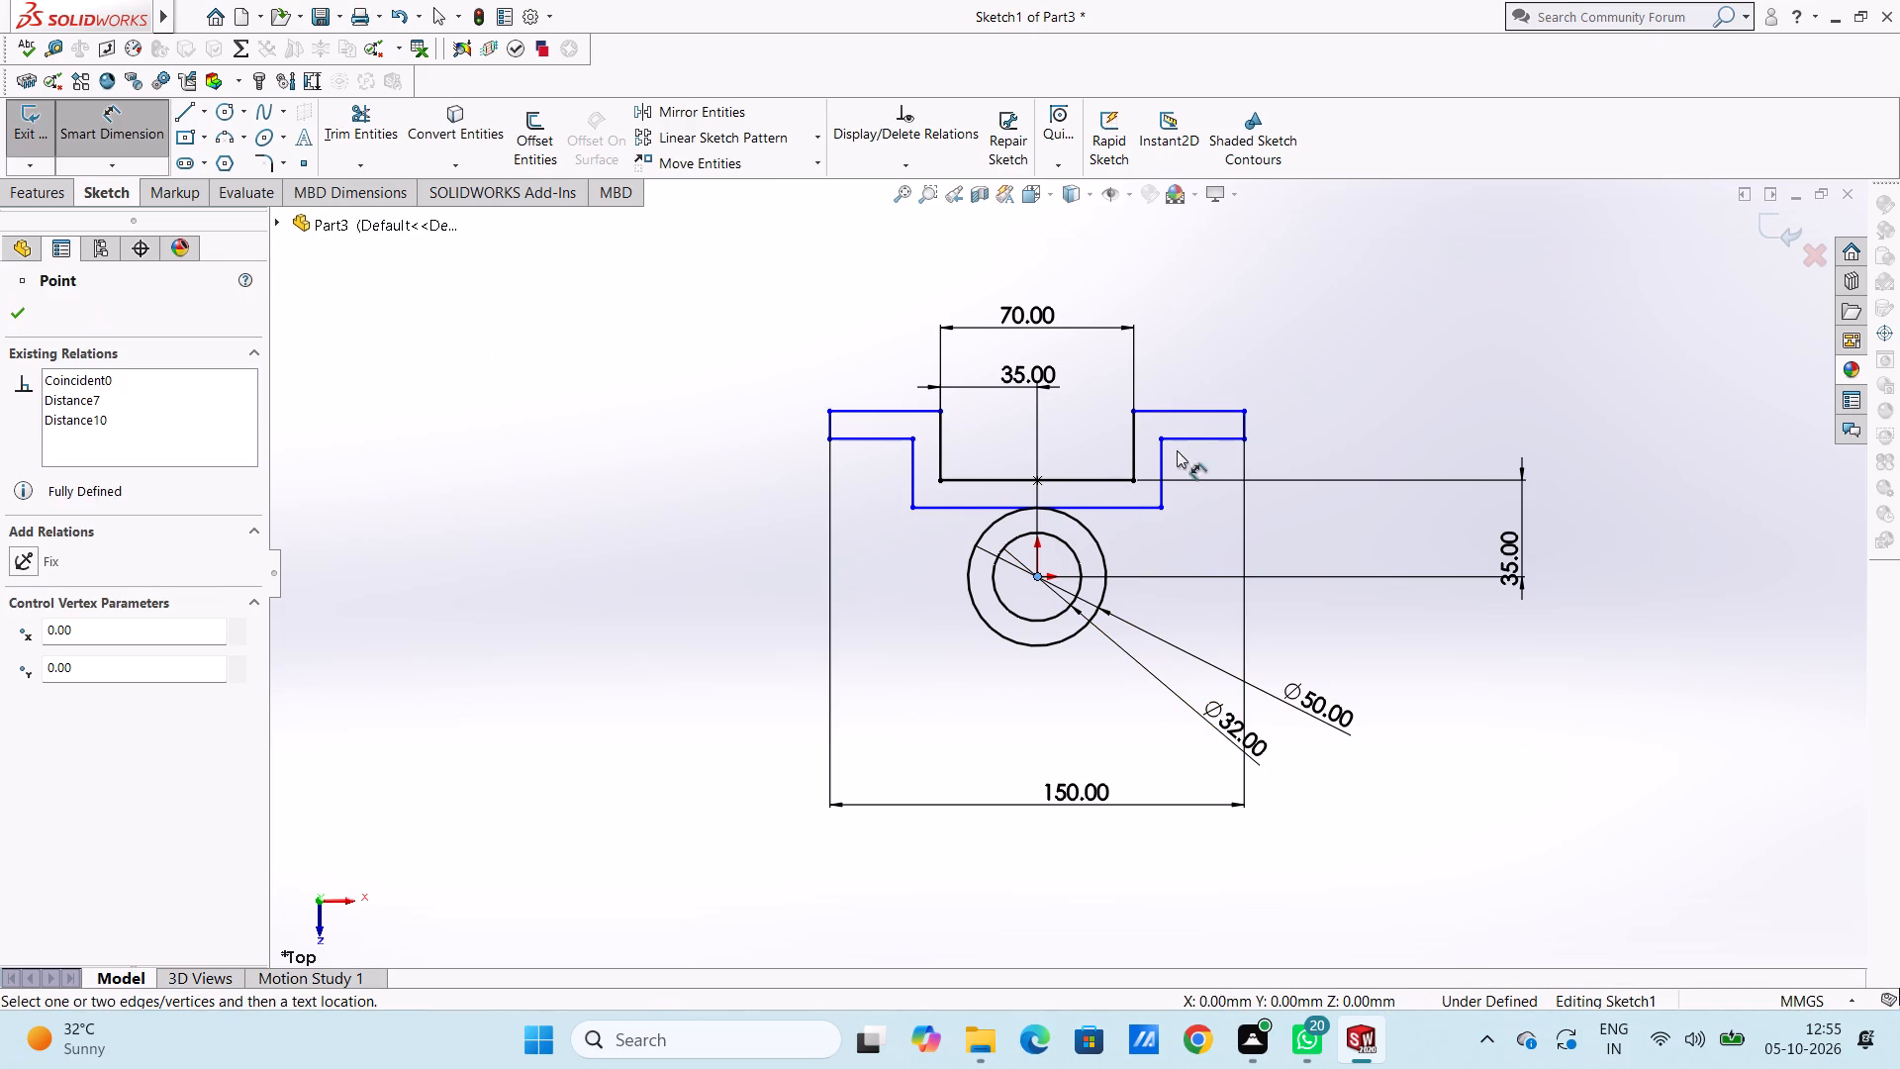
{"action": "left_click", "coordinate": [1200, 409]}
{"action": "left_click", "coordinate": [1645, 471]}
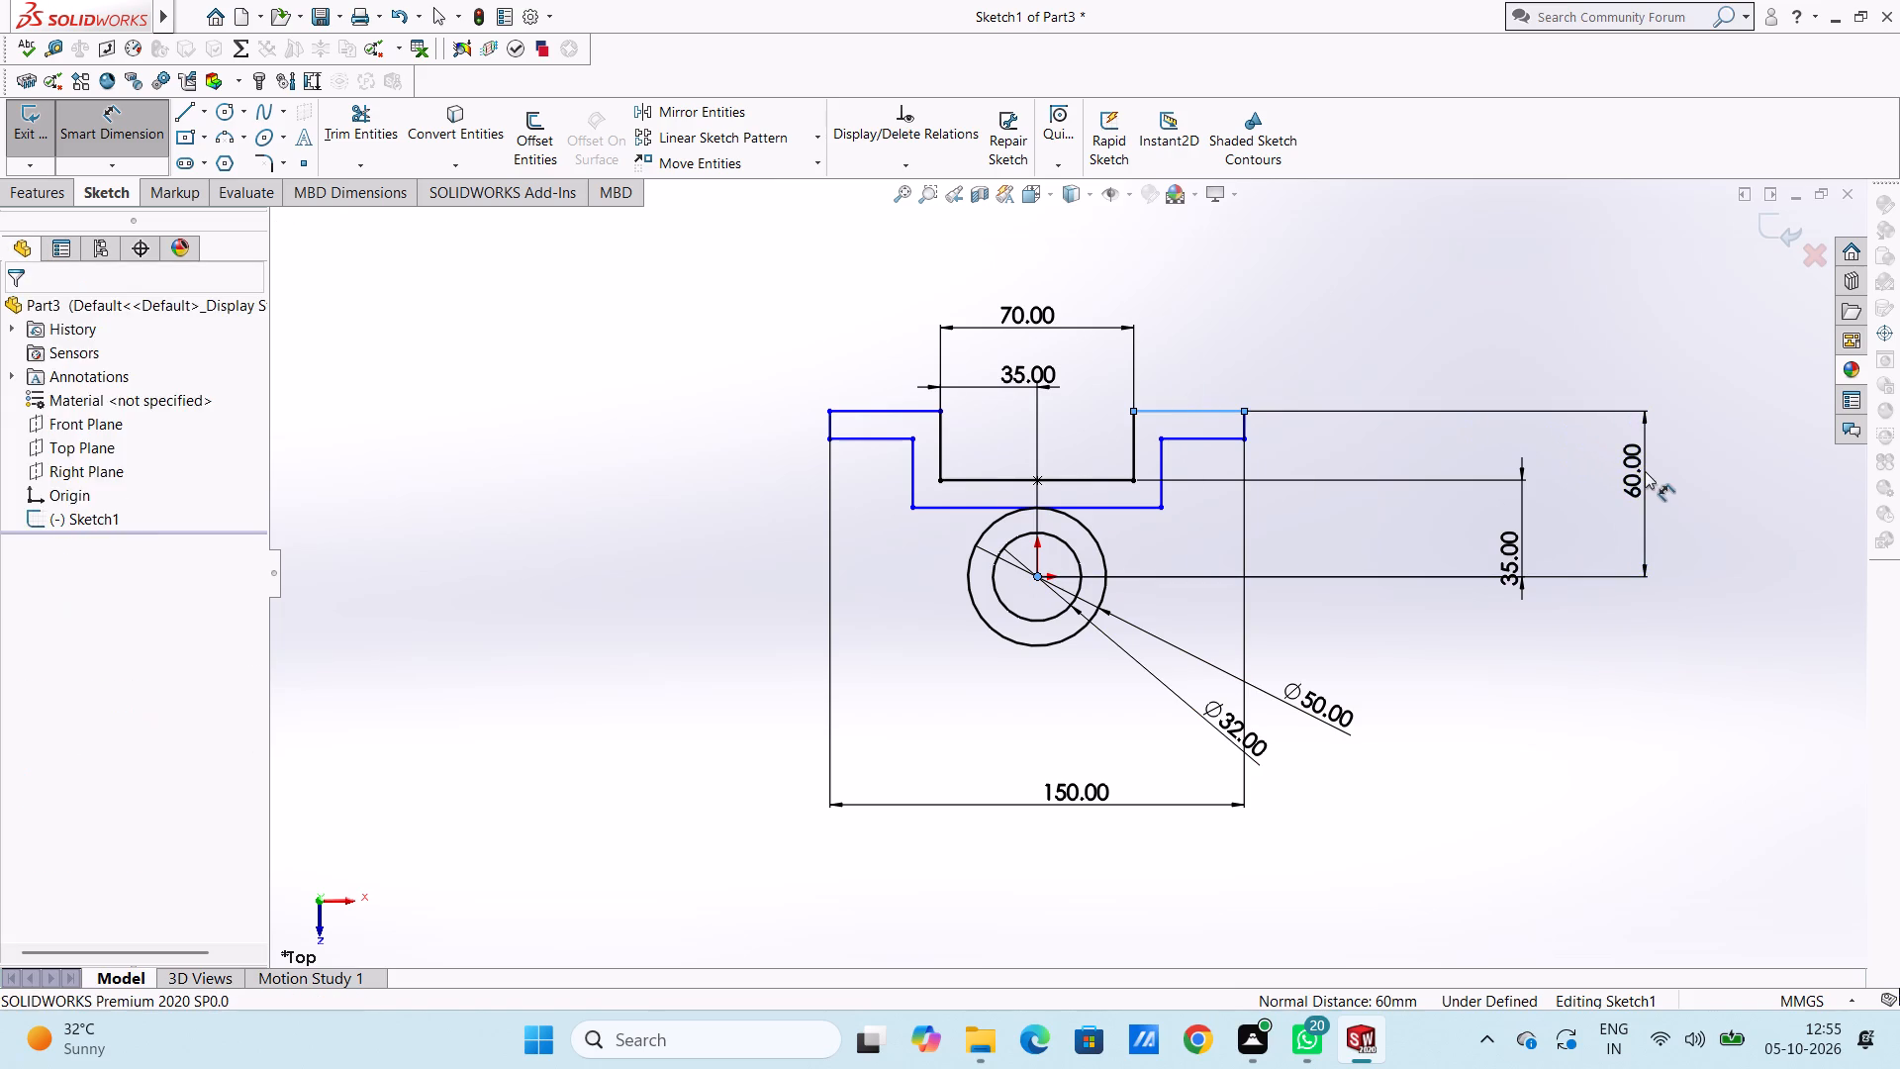
{"action": "left_click", "coordinate": [1565, 433]}
{"action": "left_click", "coordinate": [1448, 445]}
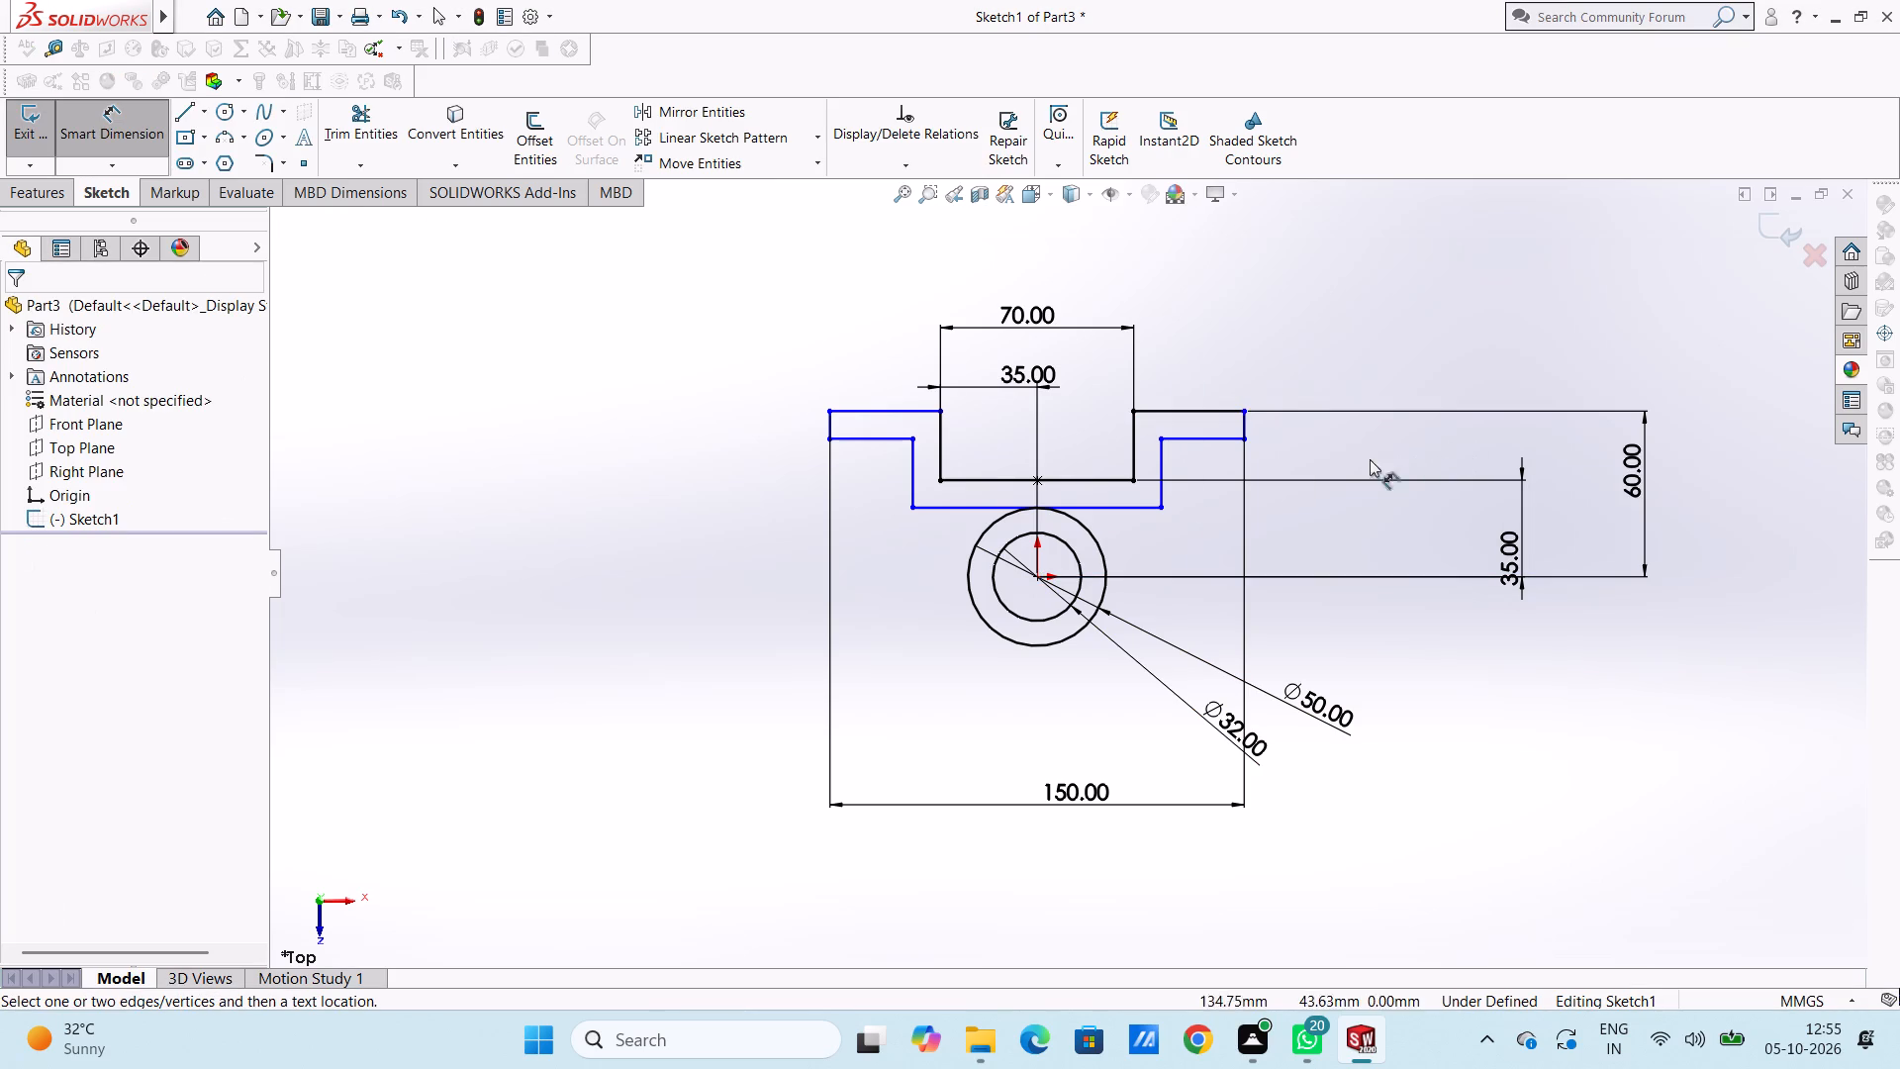
Dimension the vertical distance from the origin to the left flange's top line as 60 mm.
{"action": "left_click", "coordinate": [1032, 573]}
{"action": "left_click", "coordinate": [912, 411]}
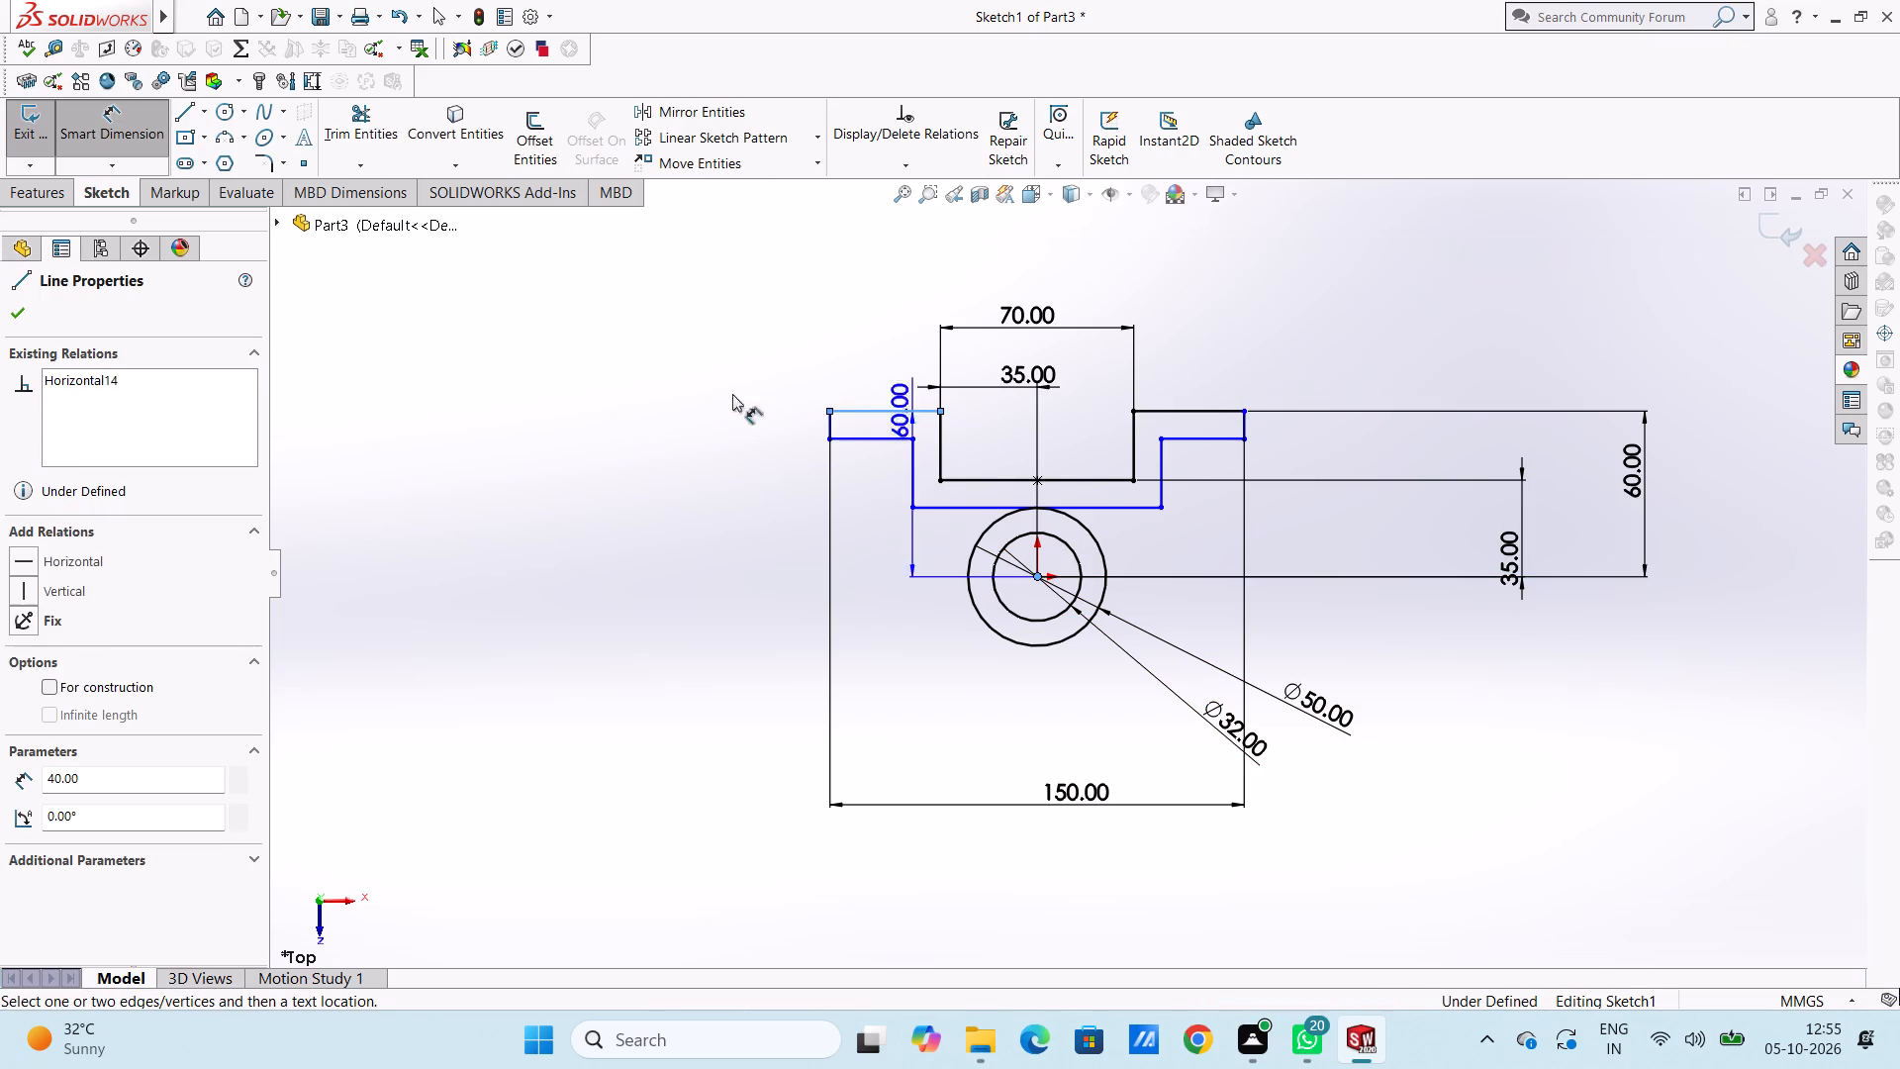
{"action": "left_click", "coordinate": [504, 408]}
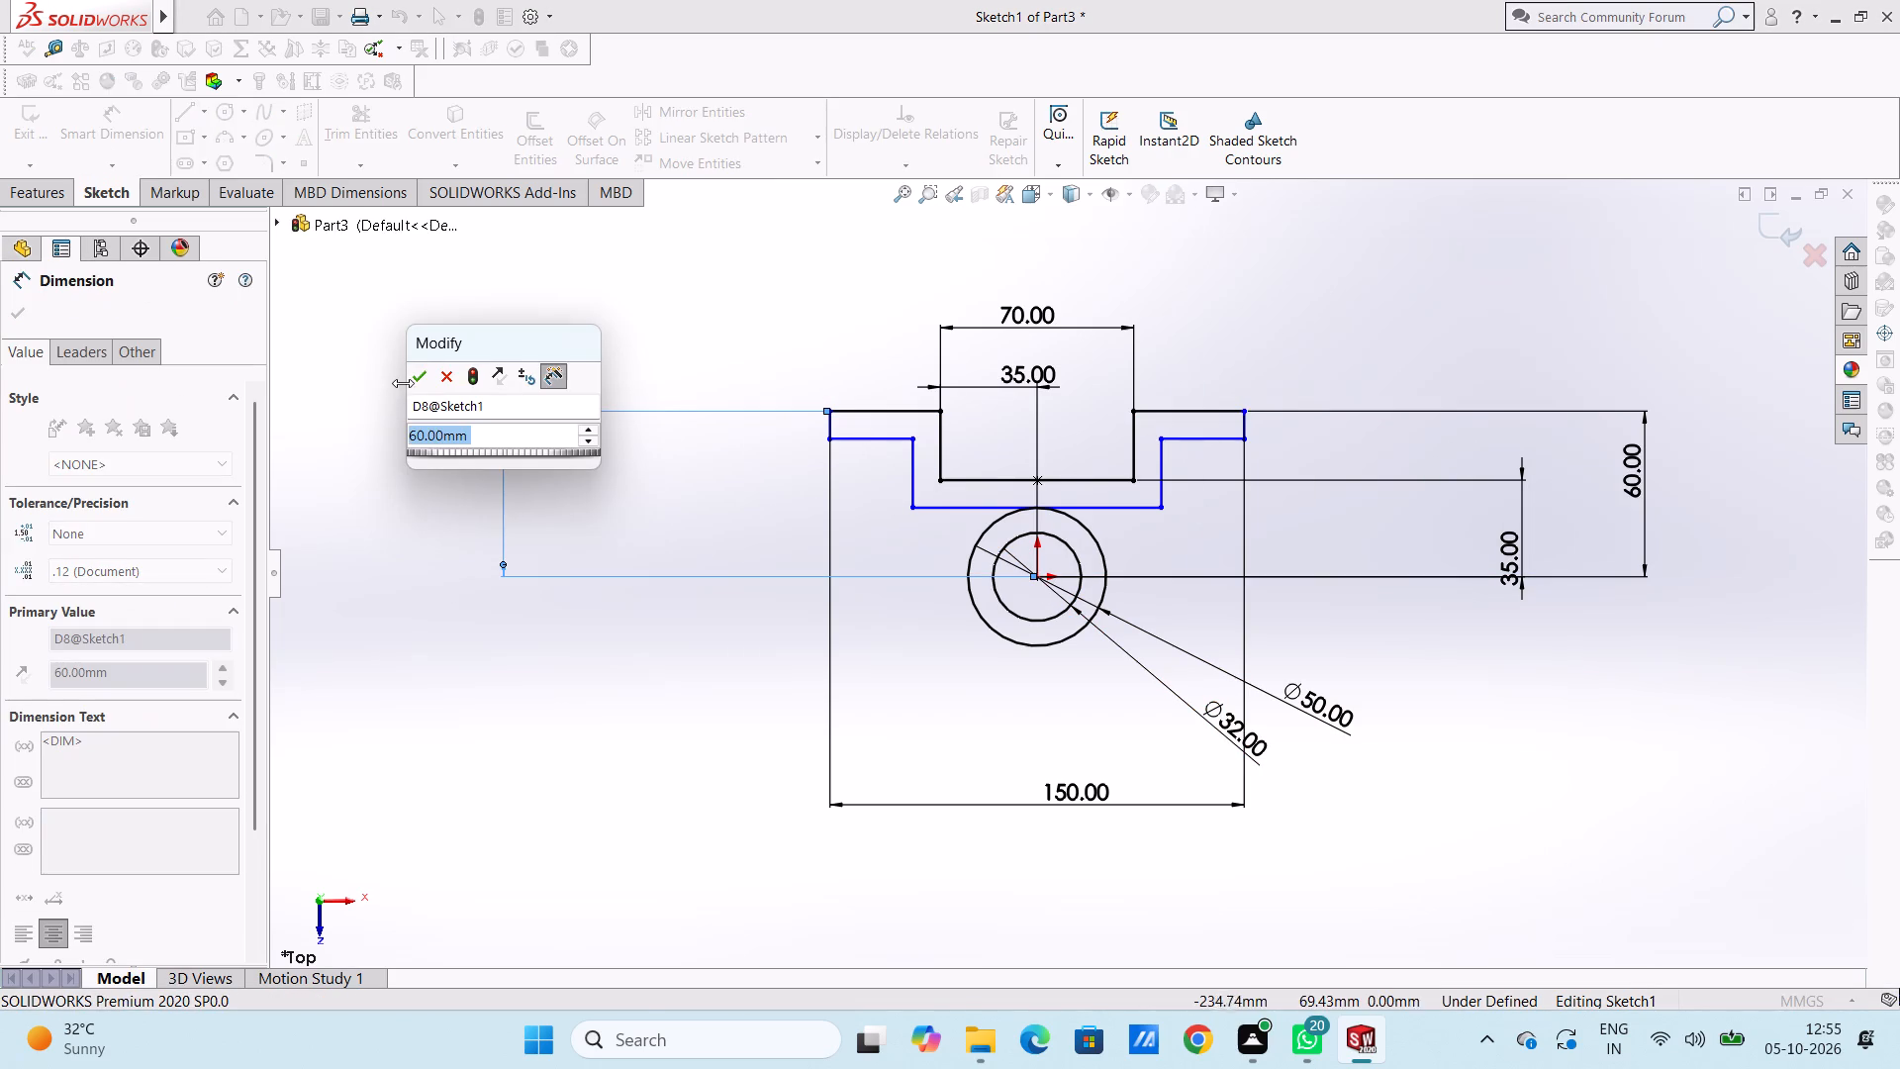
{"action": "left_click", "coordinate": [411, 378]}
{"action": "left_click", "coordinate": [390, 369]}
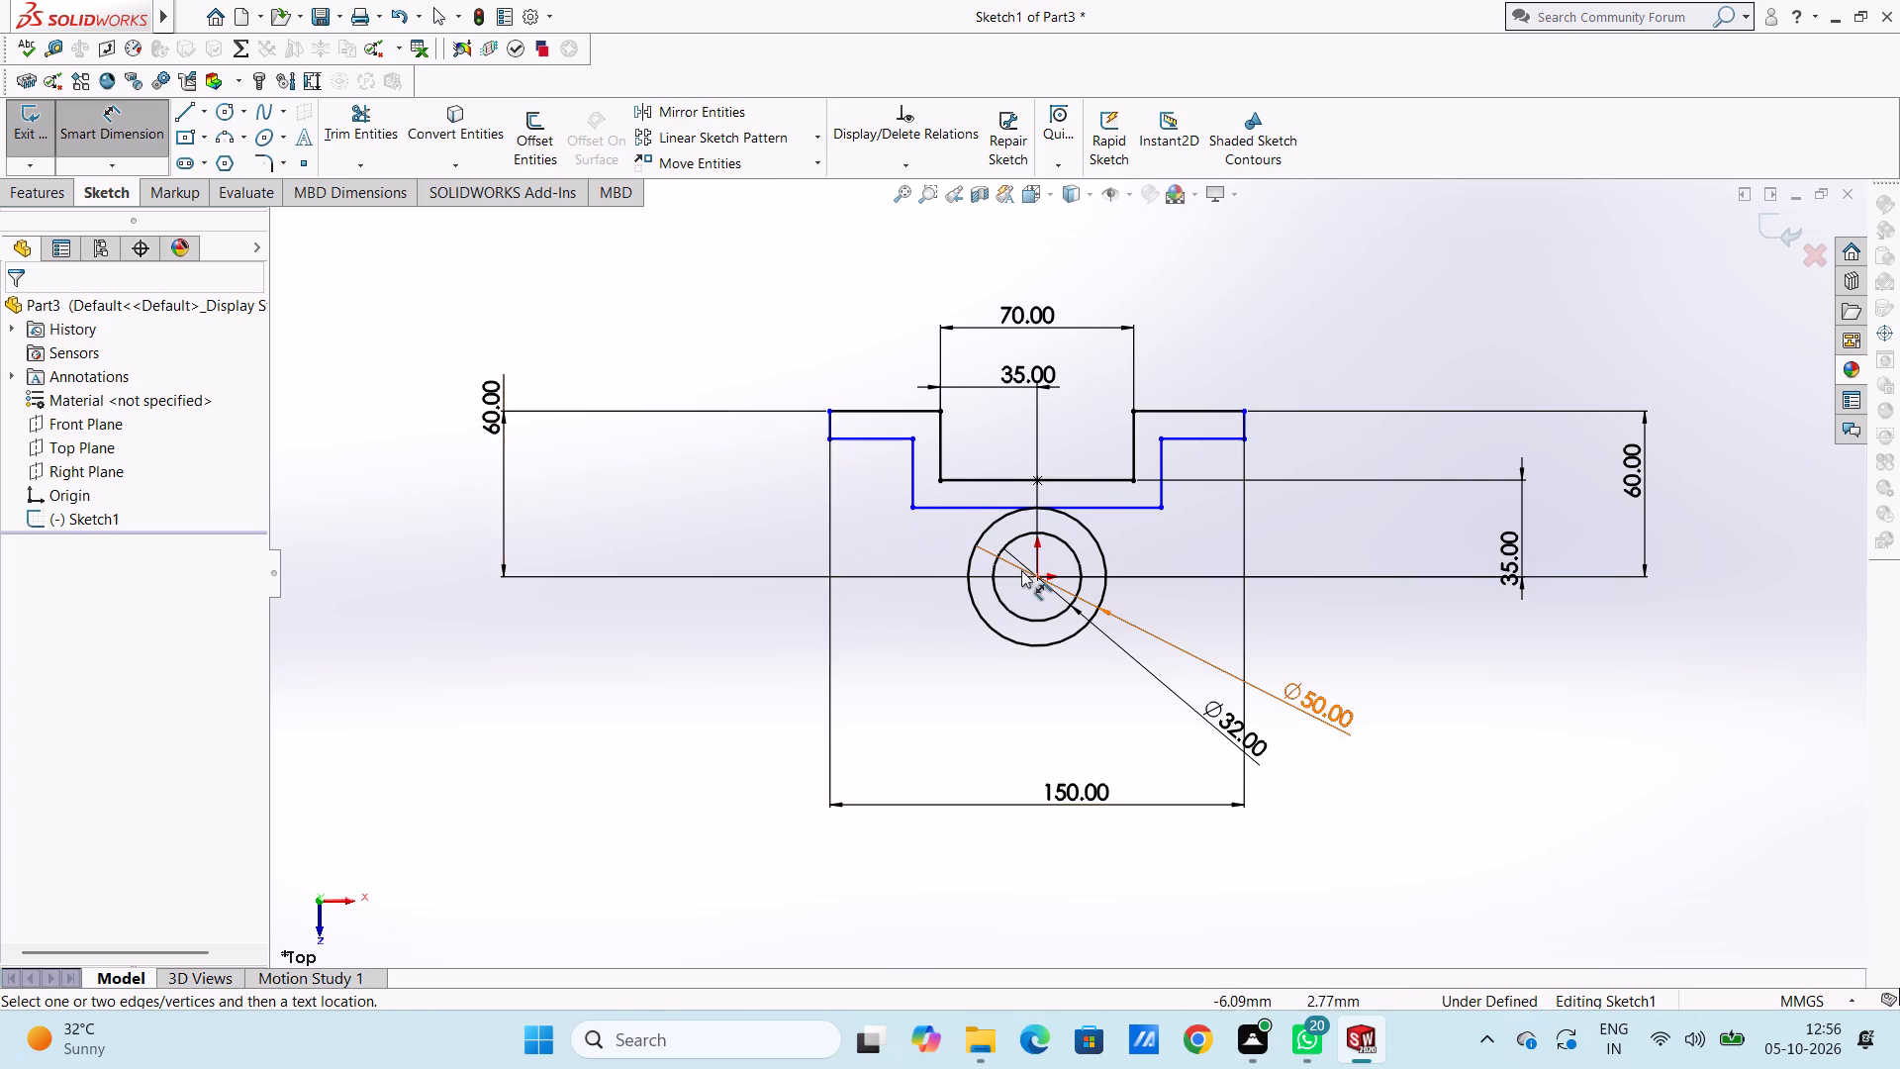
Dimension the vertical distance from the origin to the profile's 90 mm bottom line as 25 mm.
{"action": "left_click", "coordinate": [1037, 579]}
{"action": "left_click", "coordinate": [1102, 511]}
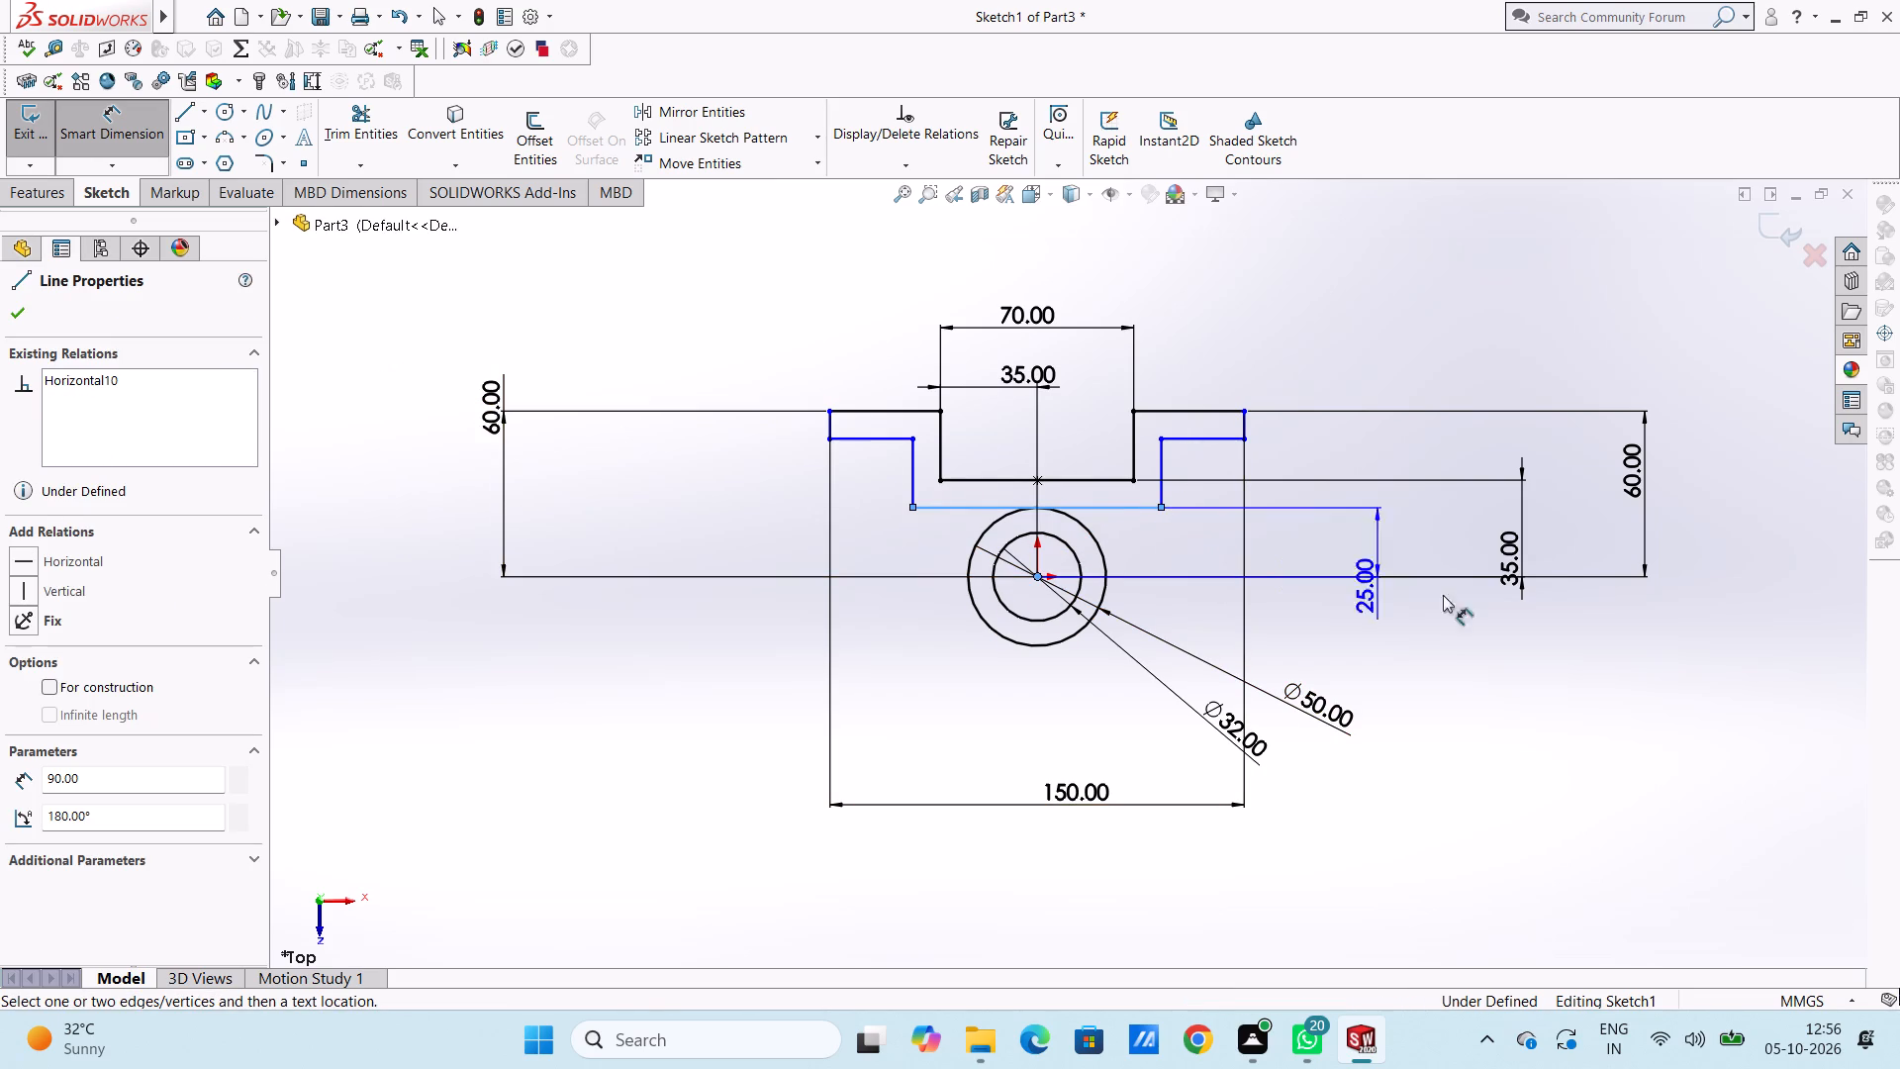
{"action": "left_click", "coordinate": [1625, 556]}
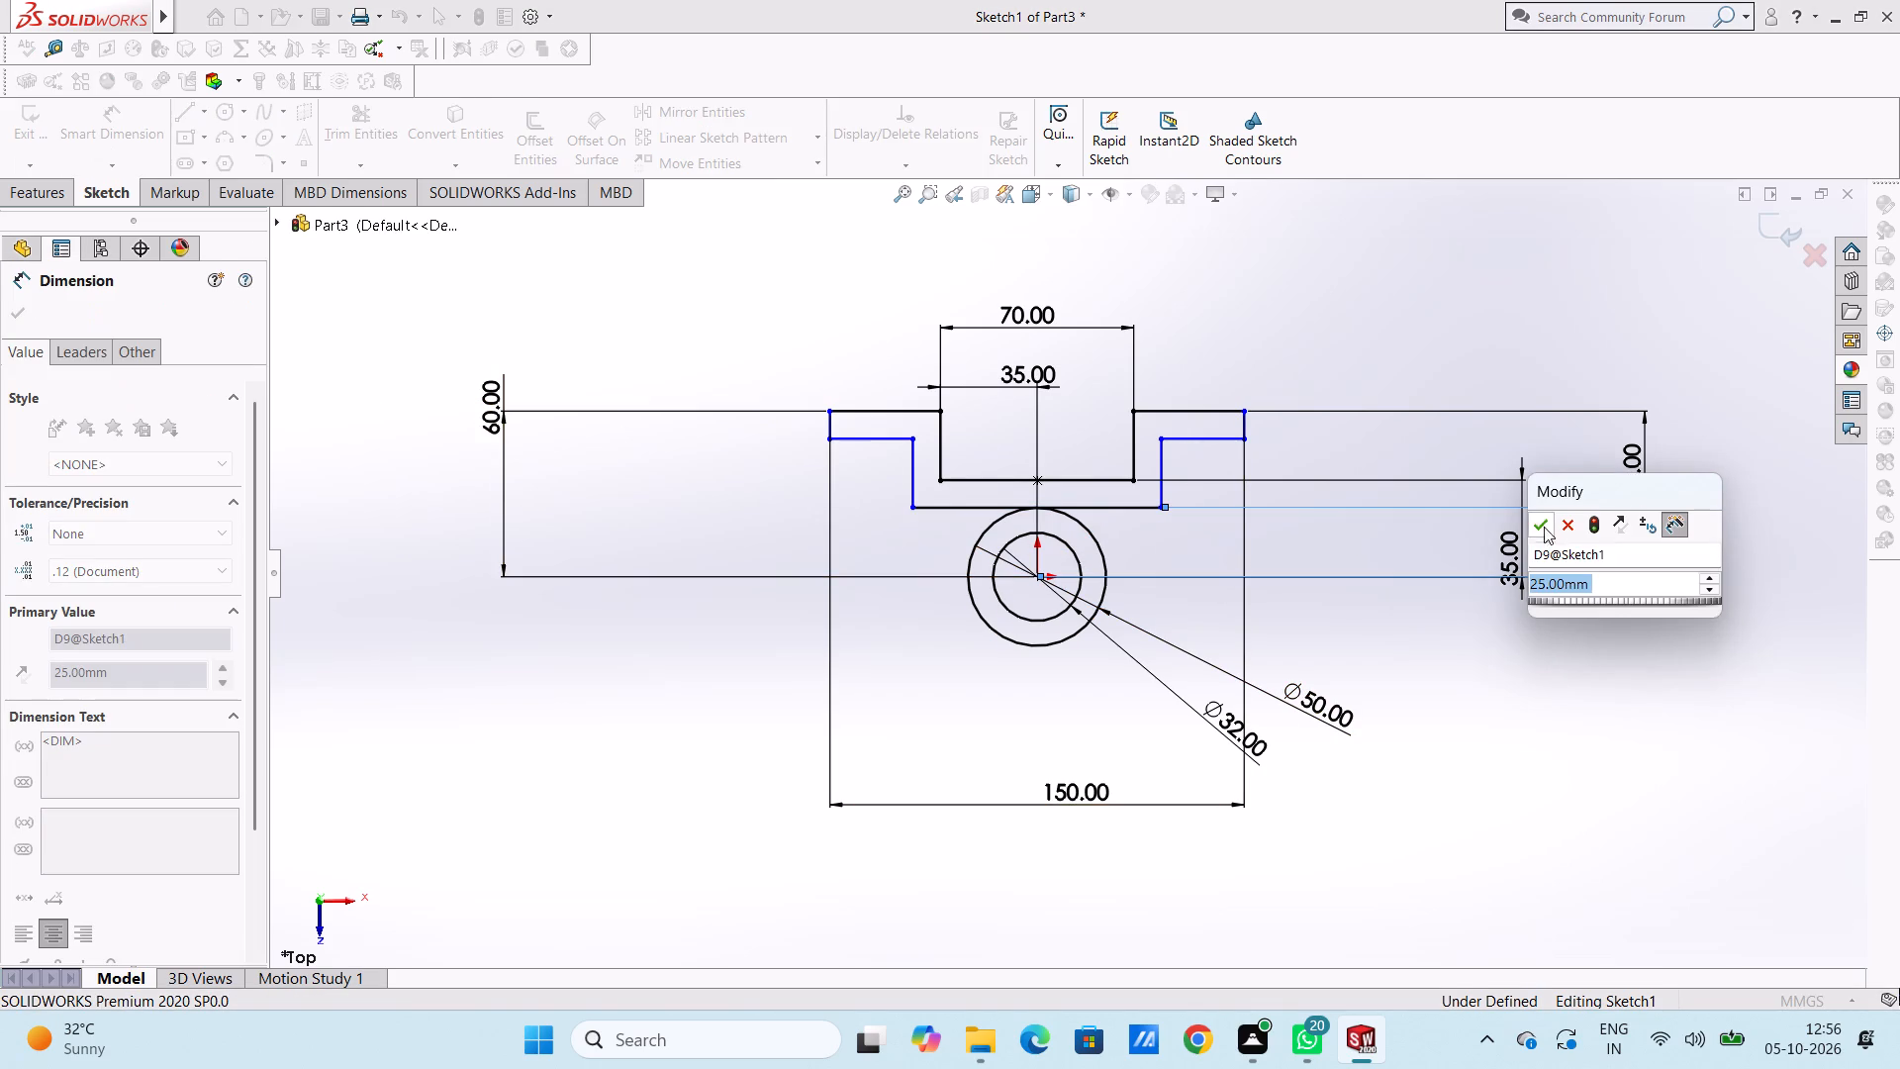
{"action": "left_click", "coordinate": [1541, 521]}
{"action": "left_click", "coordinate": [1401, 523]}
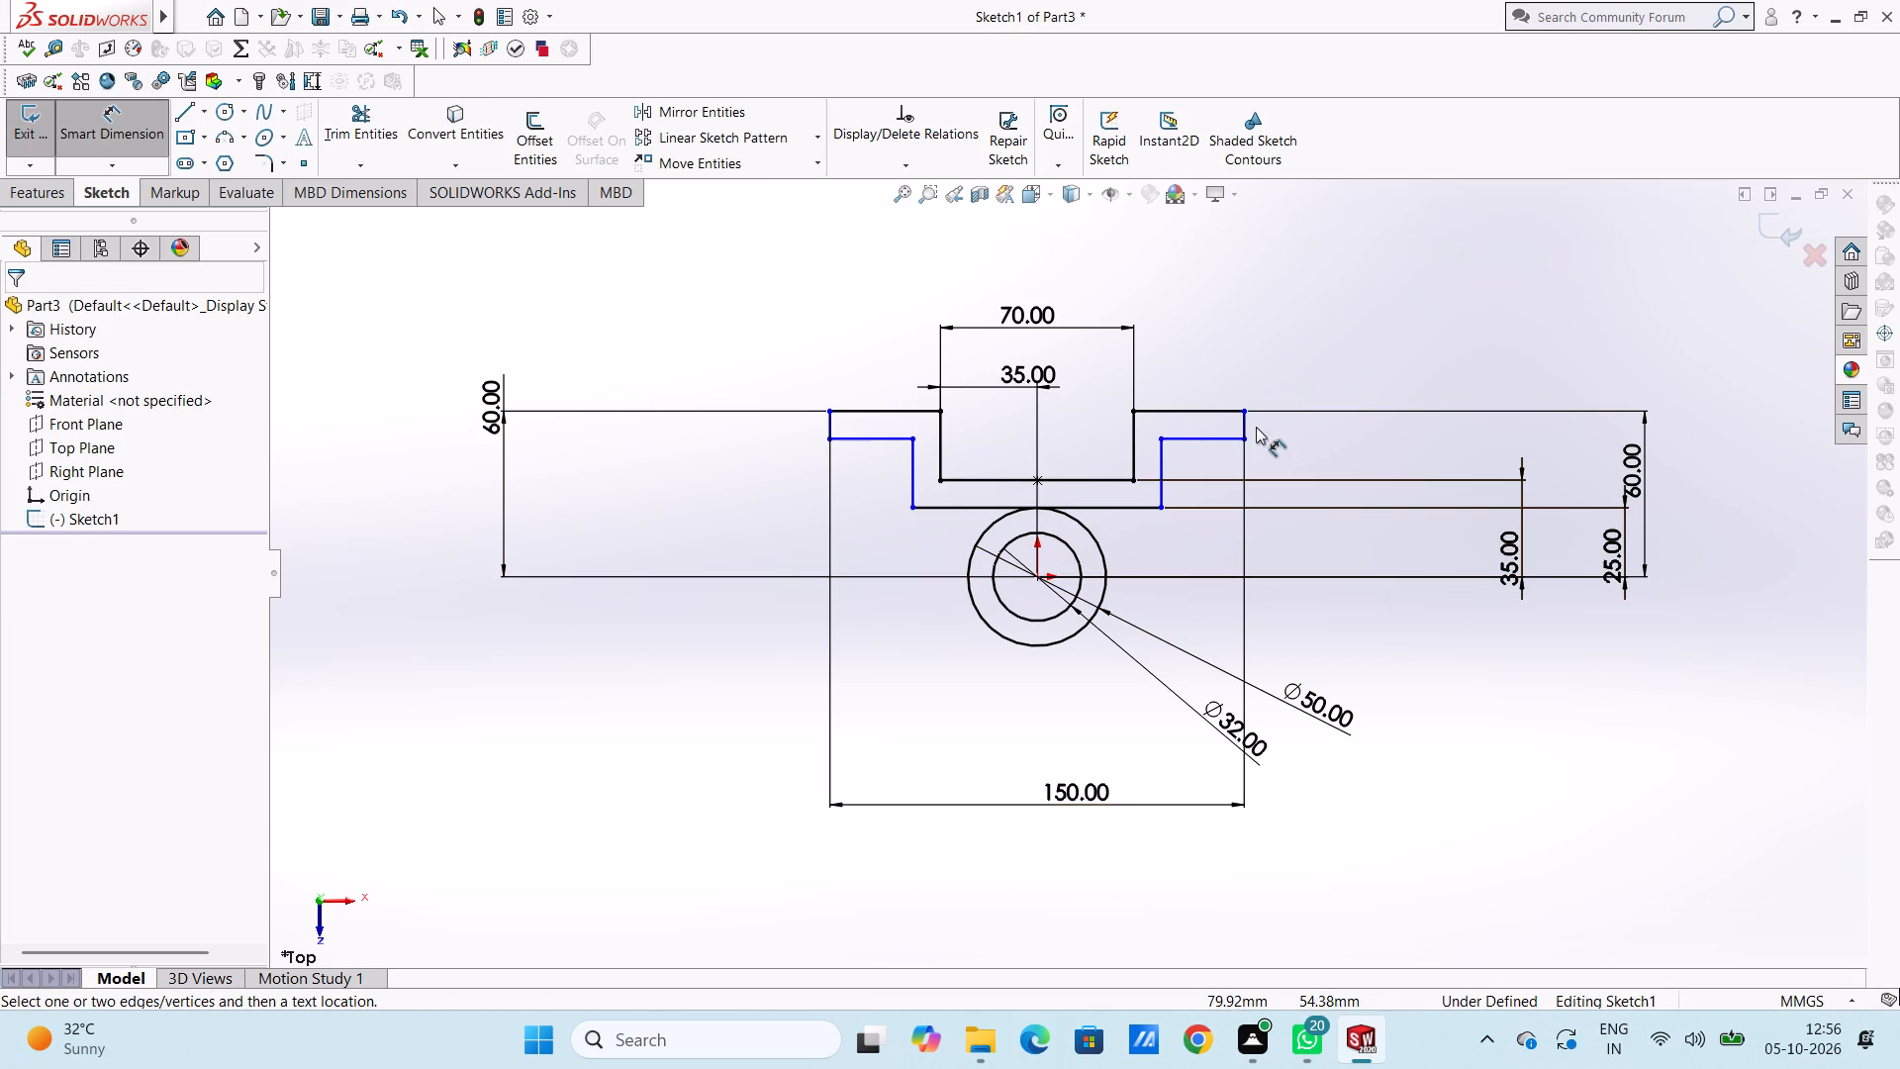
Dimension the right flange's short vertical end line as 10 mm.
{"action": "left_click", "coordinate": [1244, 427]}
{"action": "left_click", "coordinate": [1581, 445]}
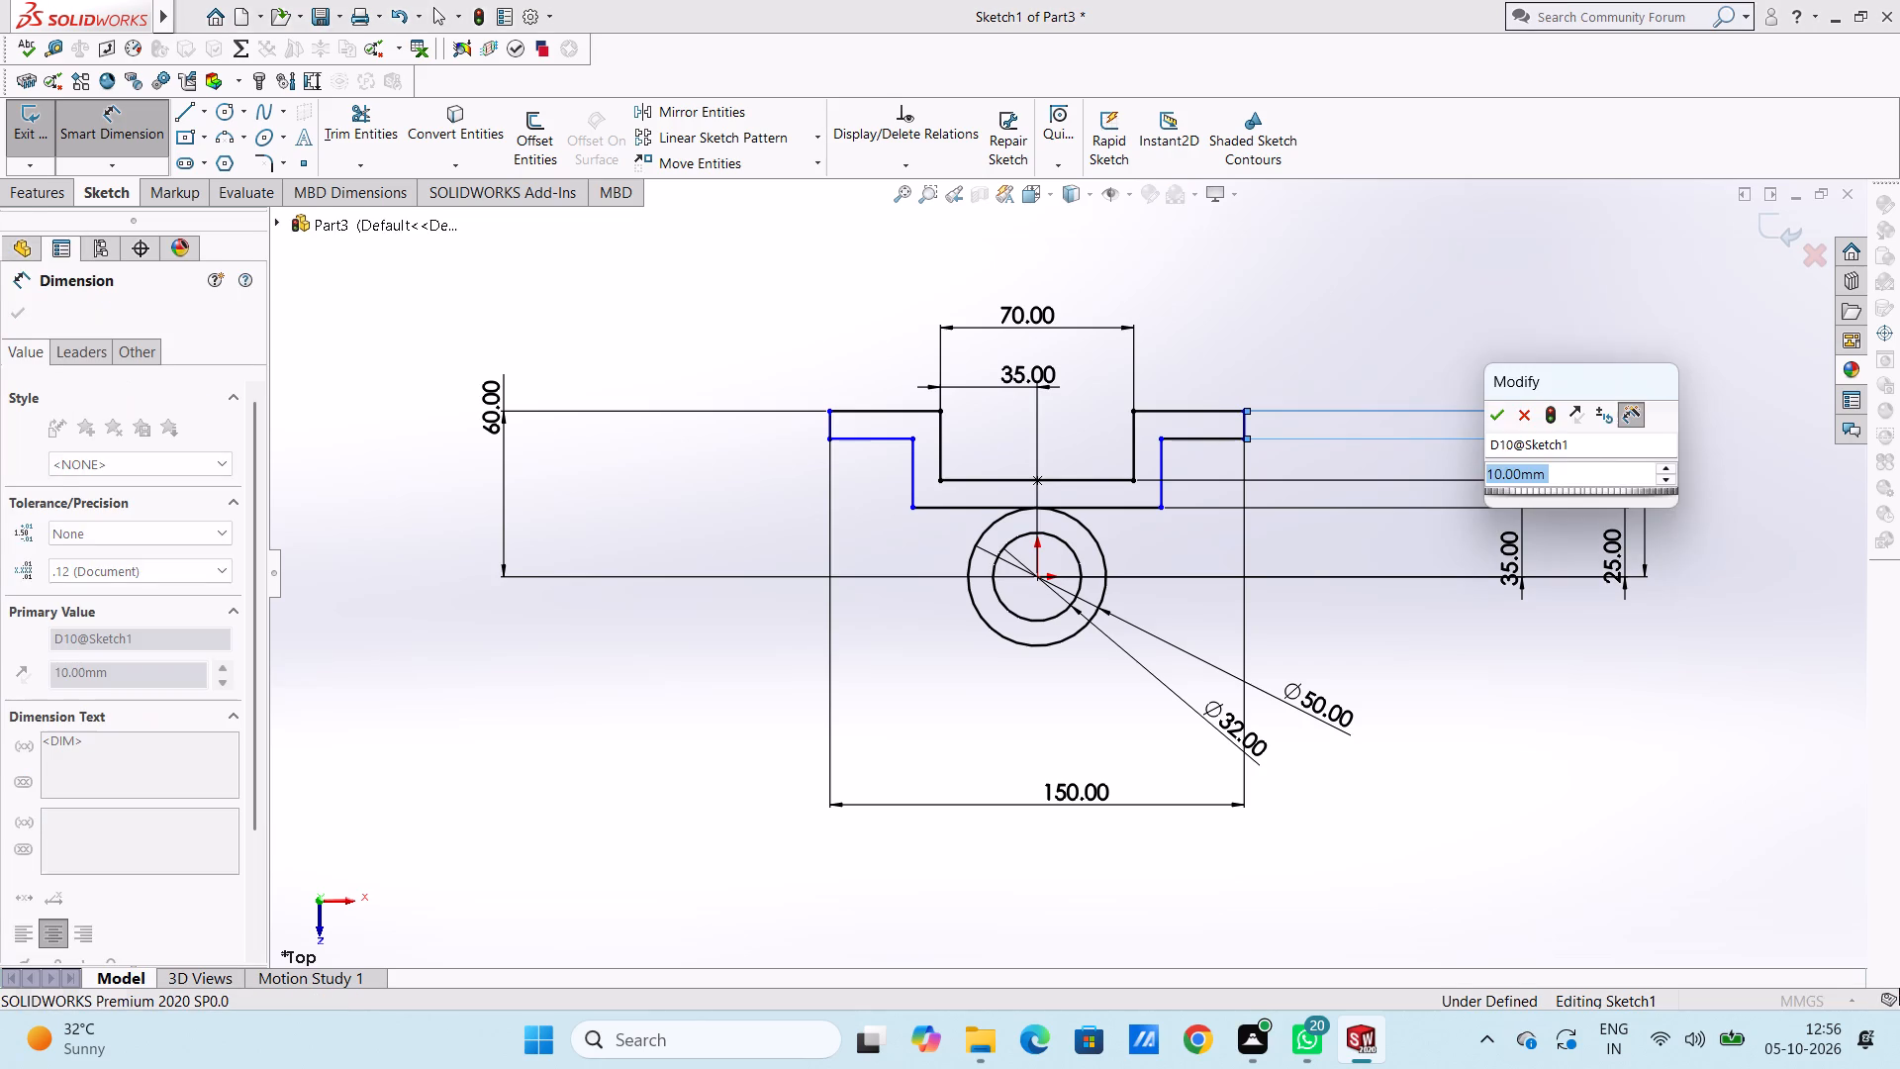
{"action": "left_click", "coordinate": [1499, 417]}
{"action": "left_click", "coordinate": [1425, 335]}
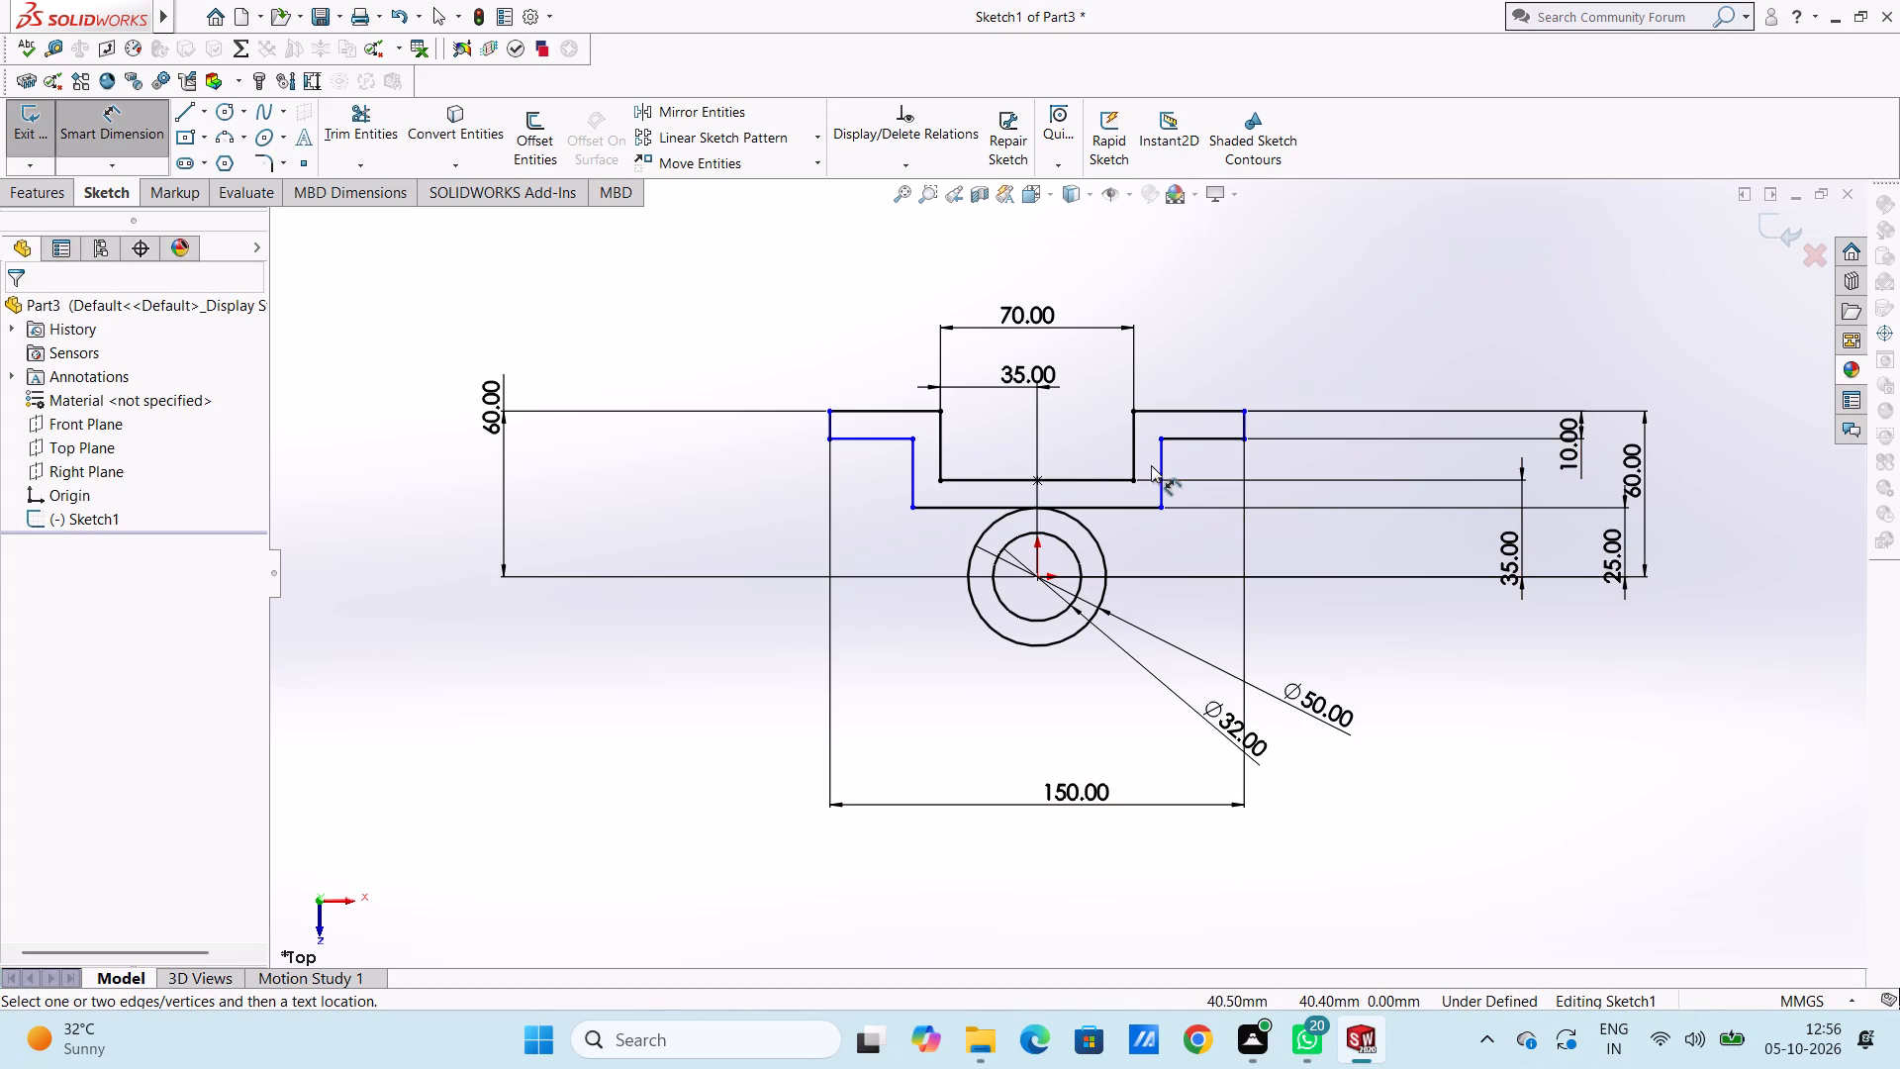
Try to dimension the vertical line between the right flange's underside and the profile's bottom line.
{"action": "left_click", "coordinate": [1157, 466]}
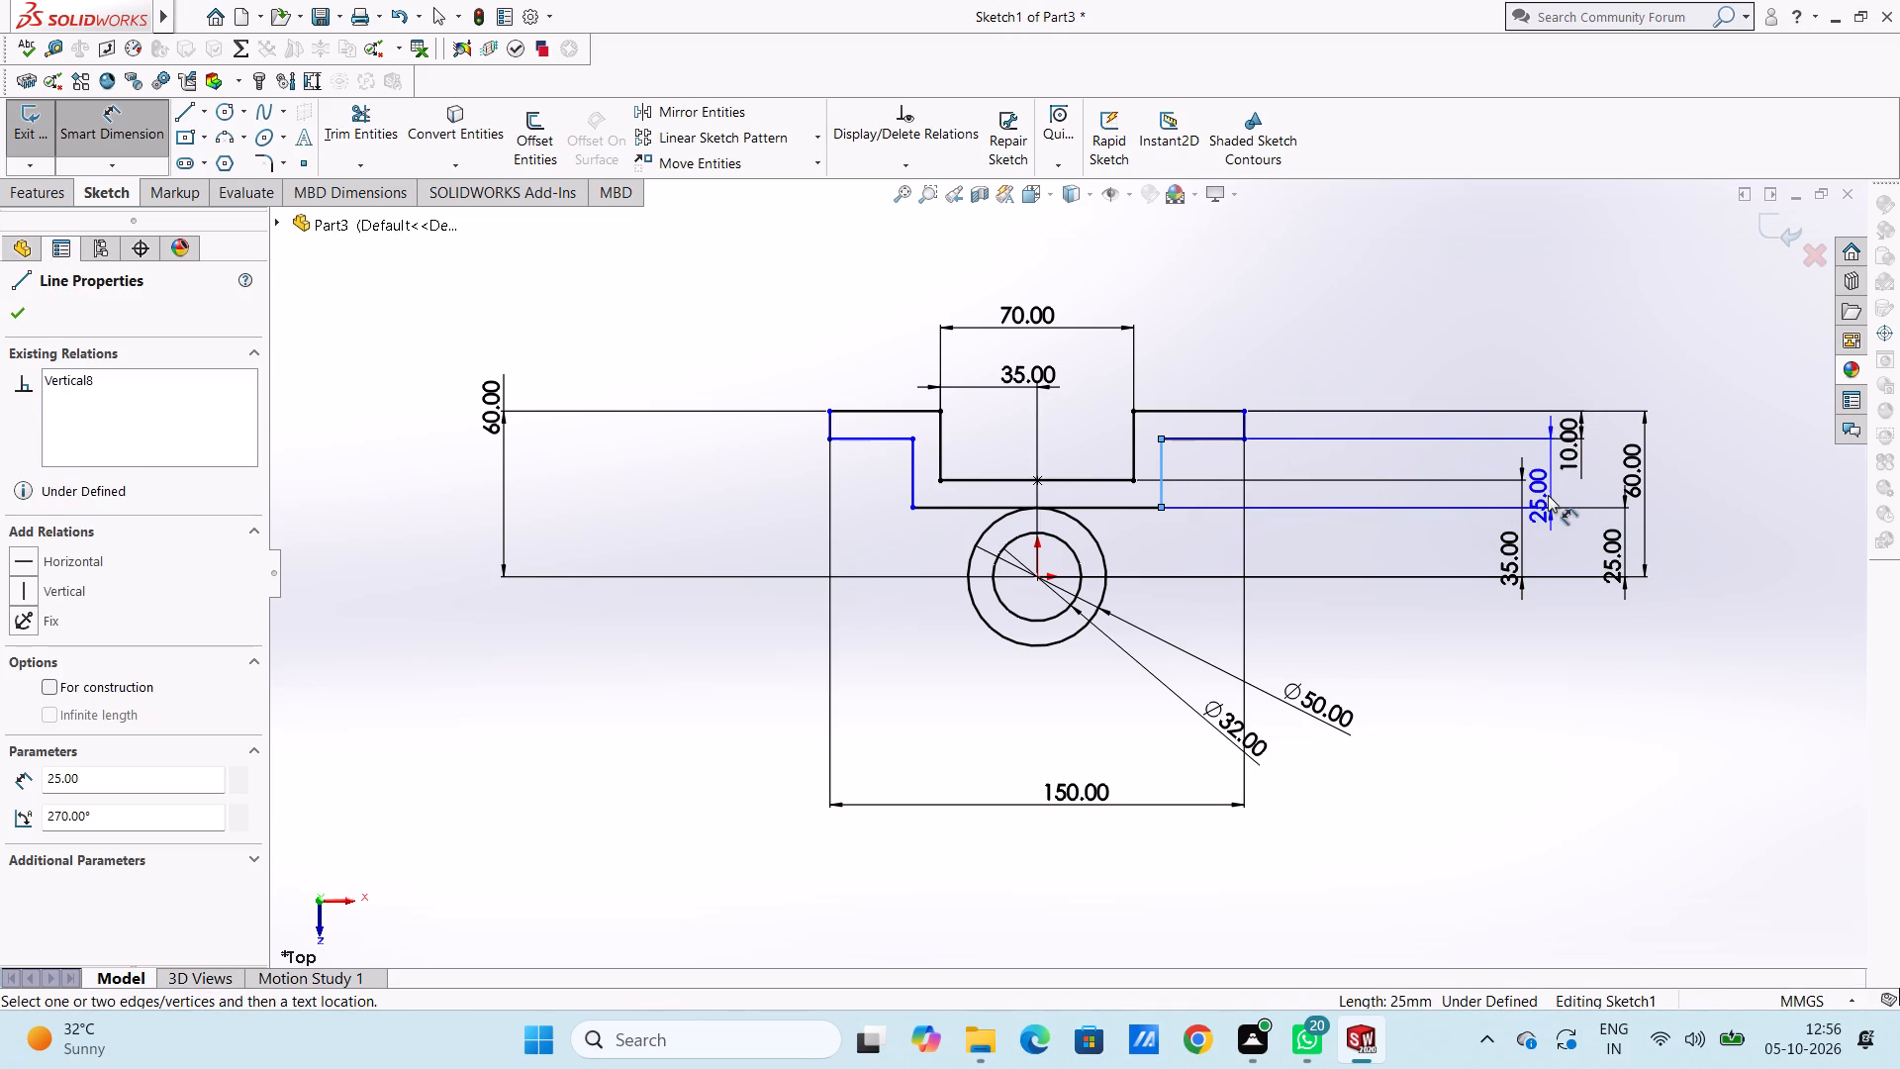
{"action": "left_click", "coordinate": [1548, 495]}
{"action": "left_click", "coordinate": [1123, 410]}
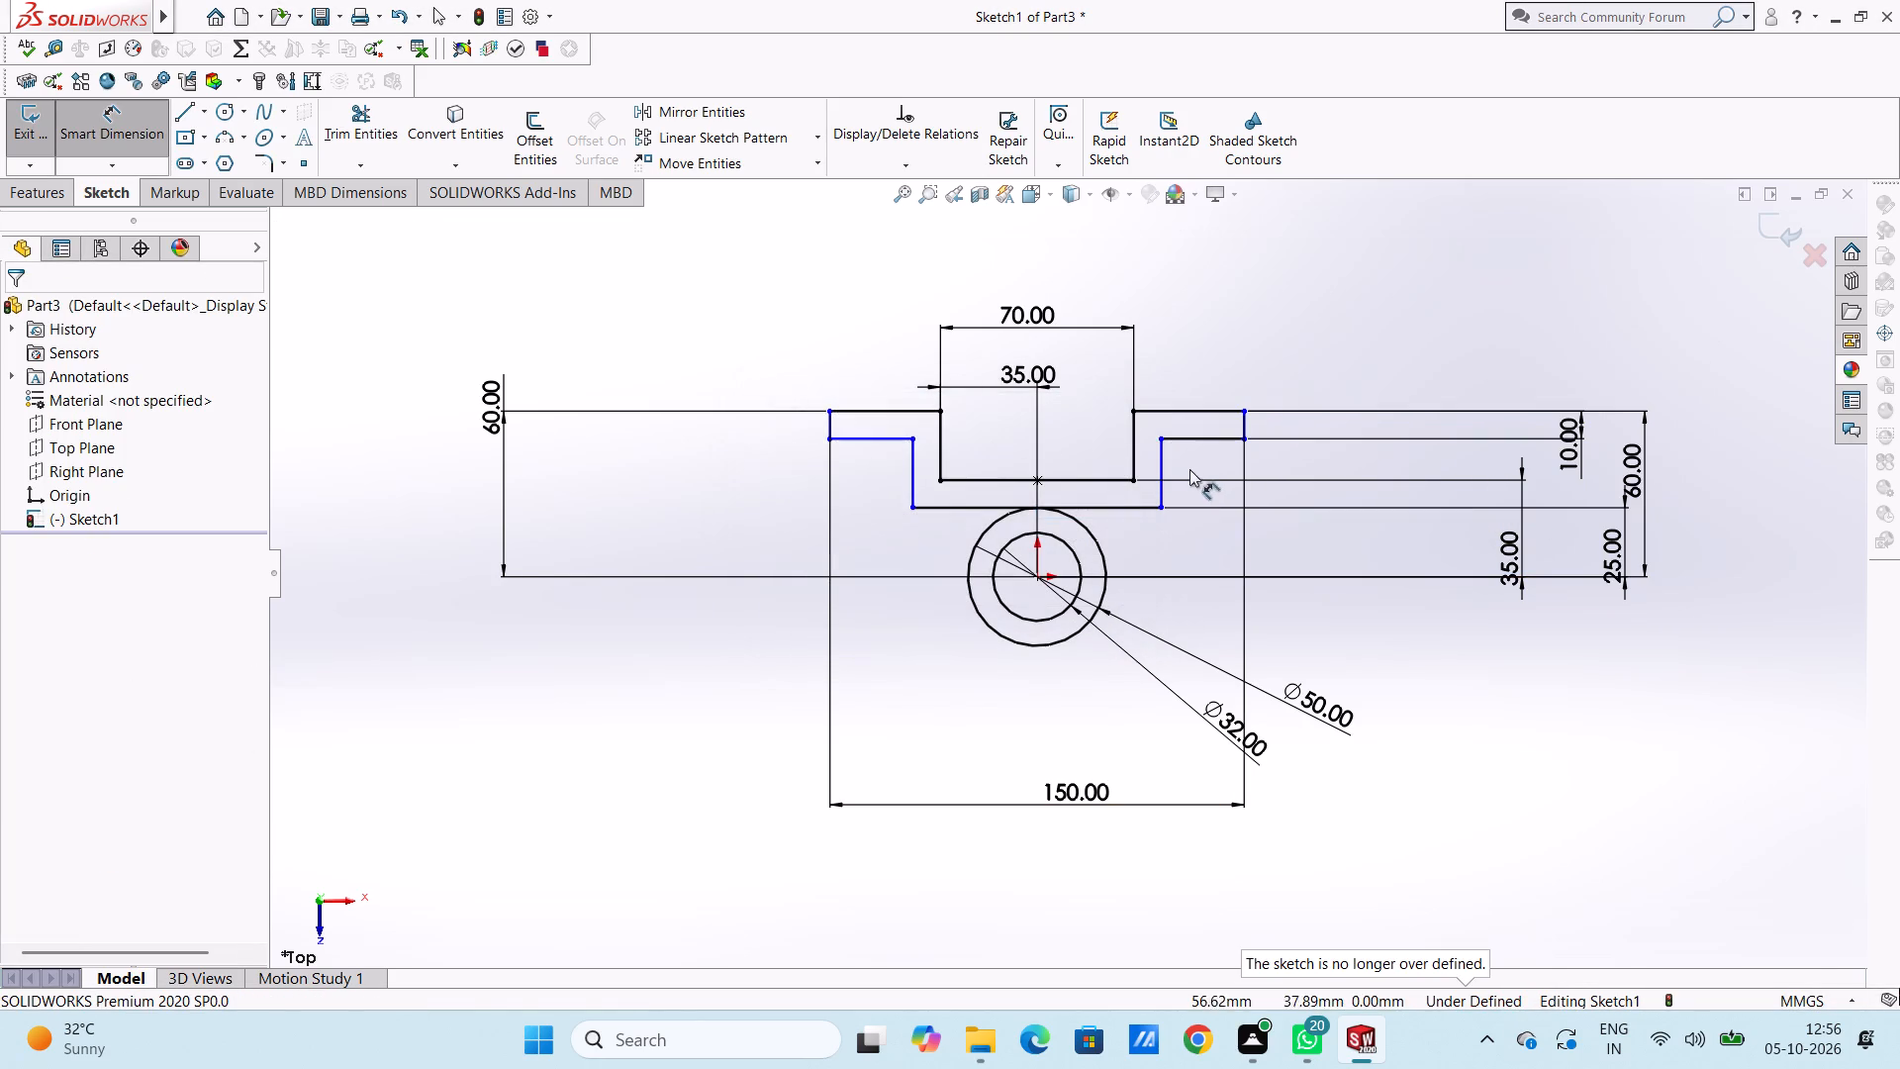
Dimension the left flange's short vertical end line as 10 mm.
{"action": "left_click", "coordinate": [829, 426]}
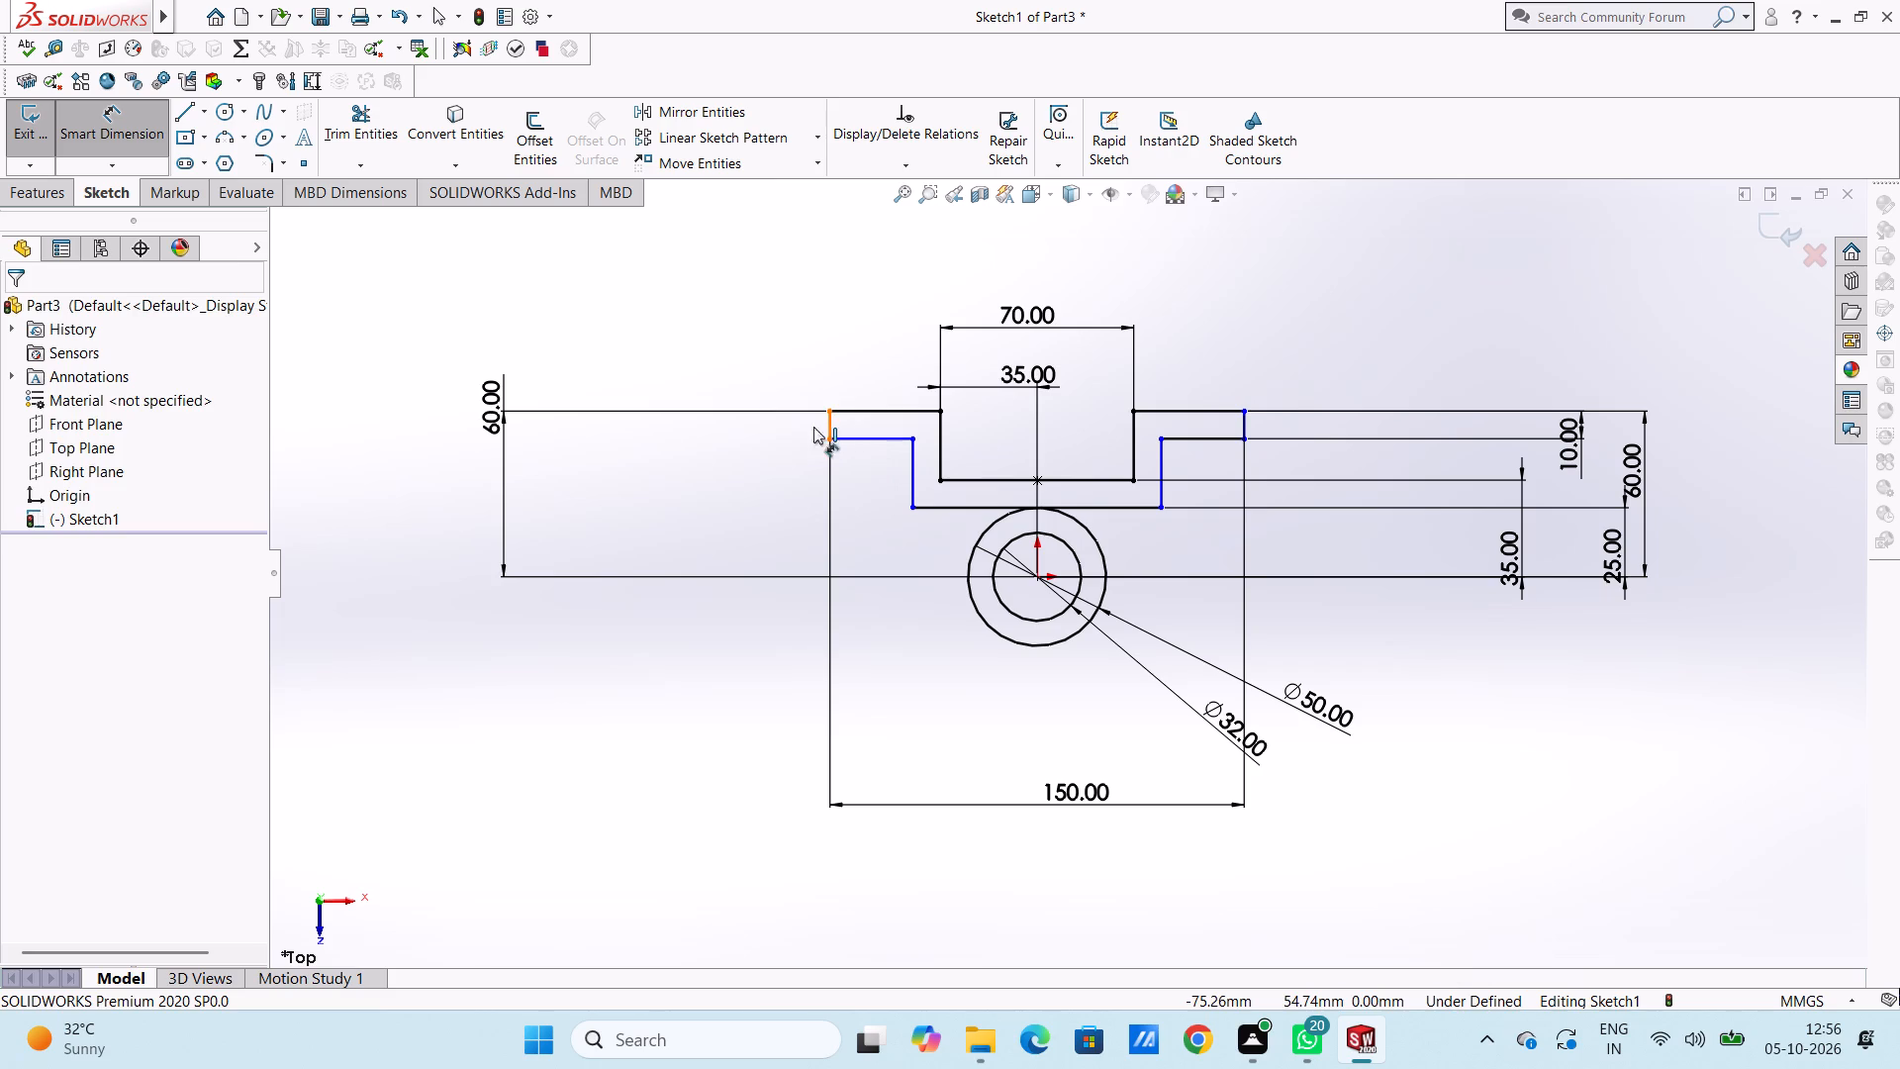
{"action": "left_click", "coordinate": [537, 444]}
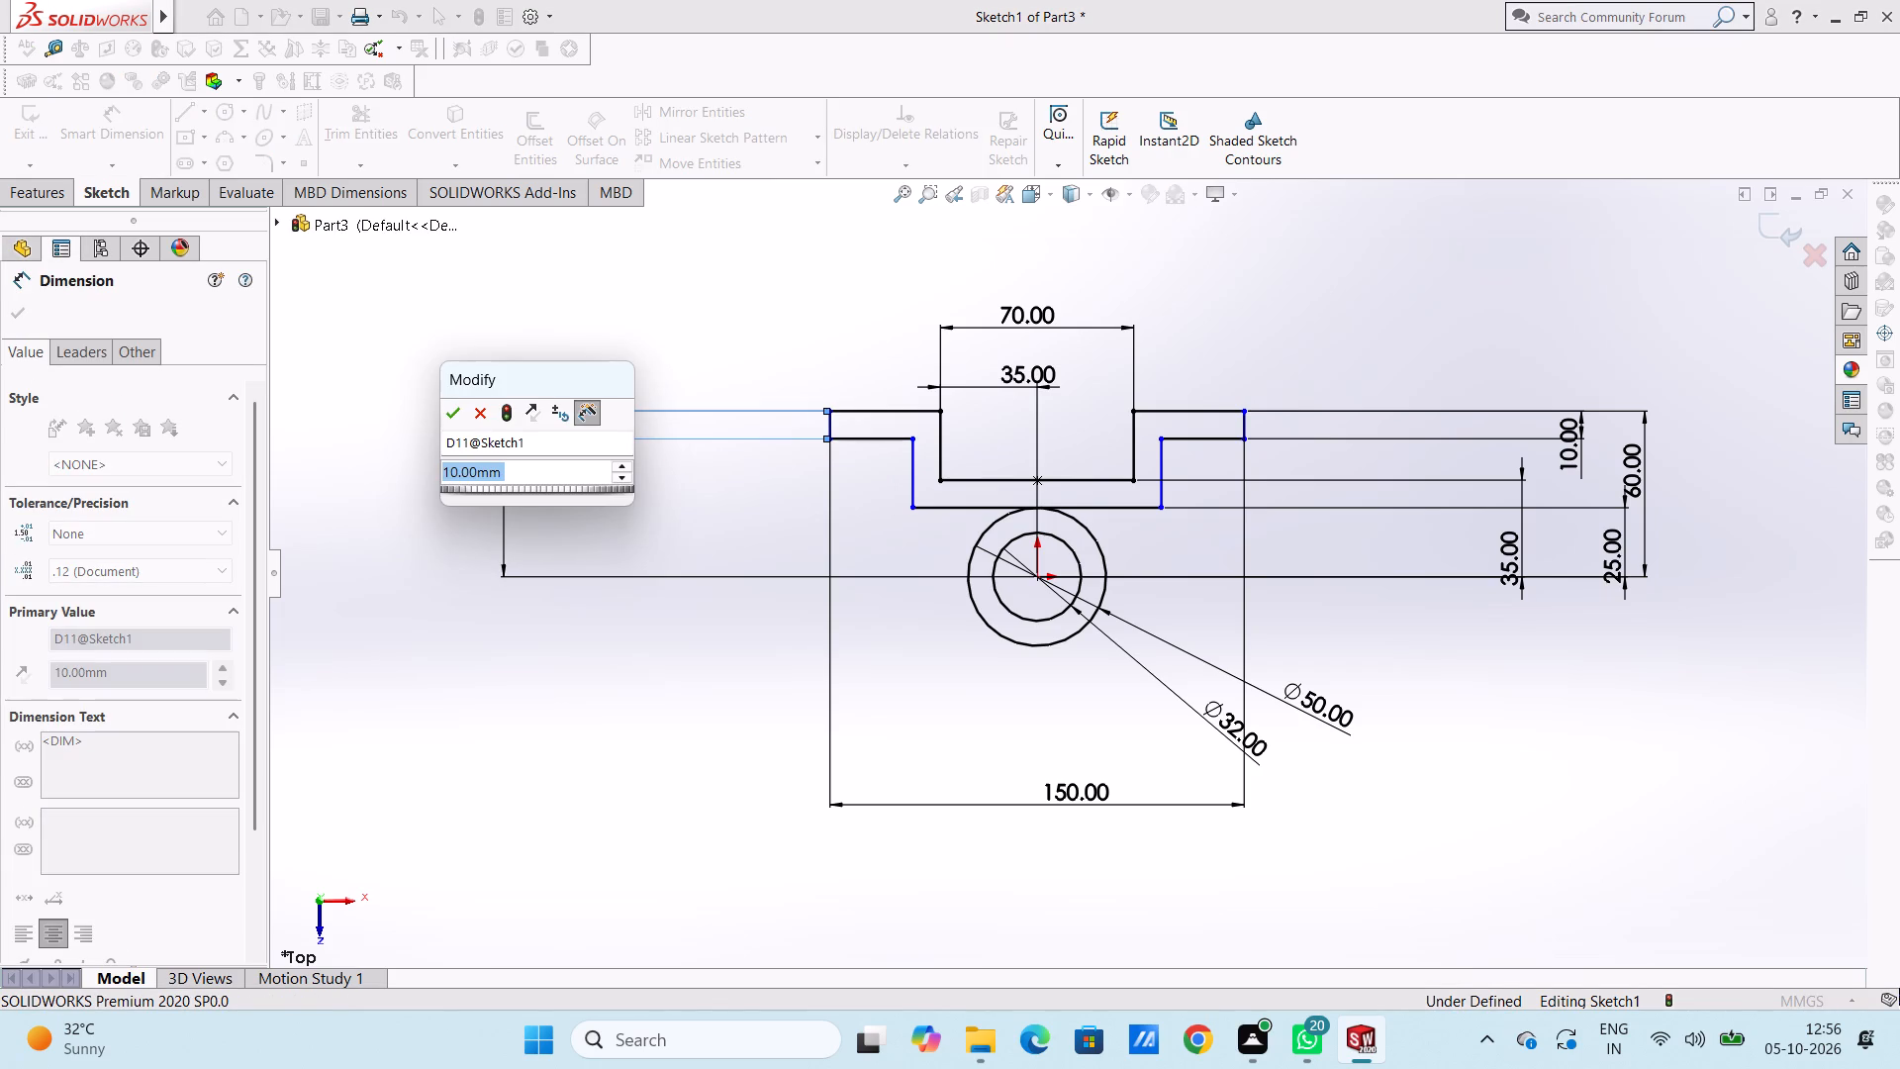
{"action": "left_click", "coordinate": [458, 414]}
{"action": "left_click", "coordinate": [392, 435]}
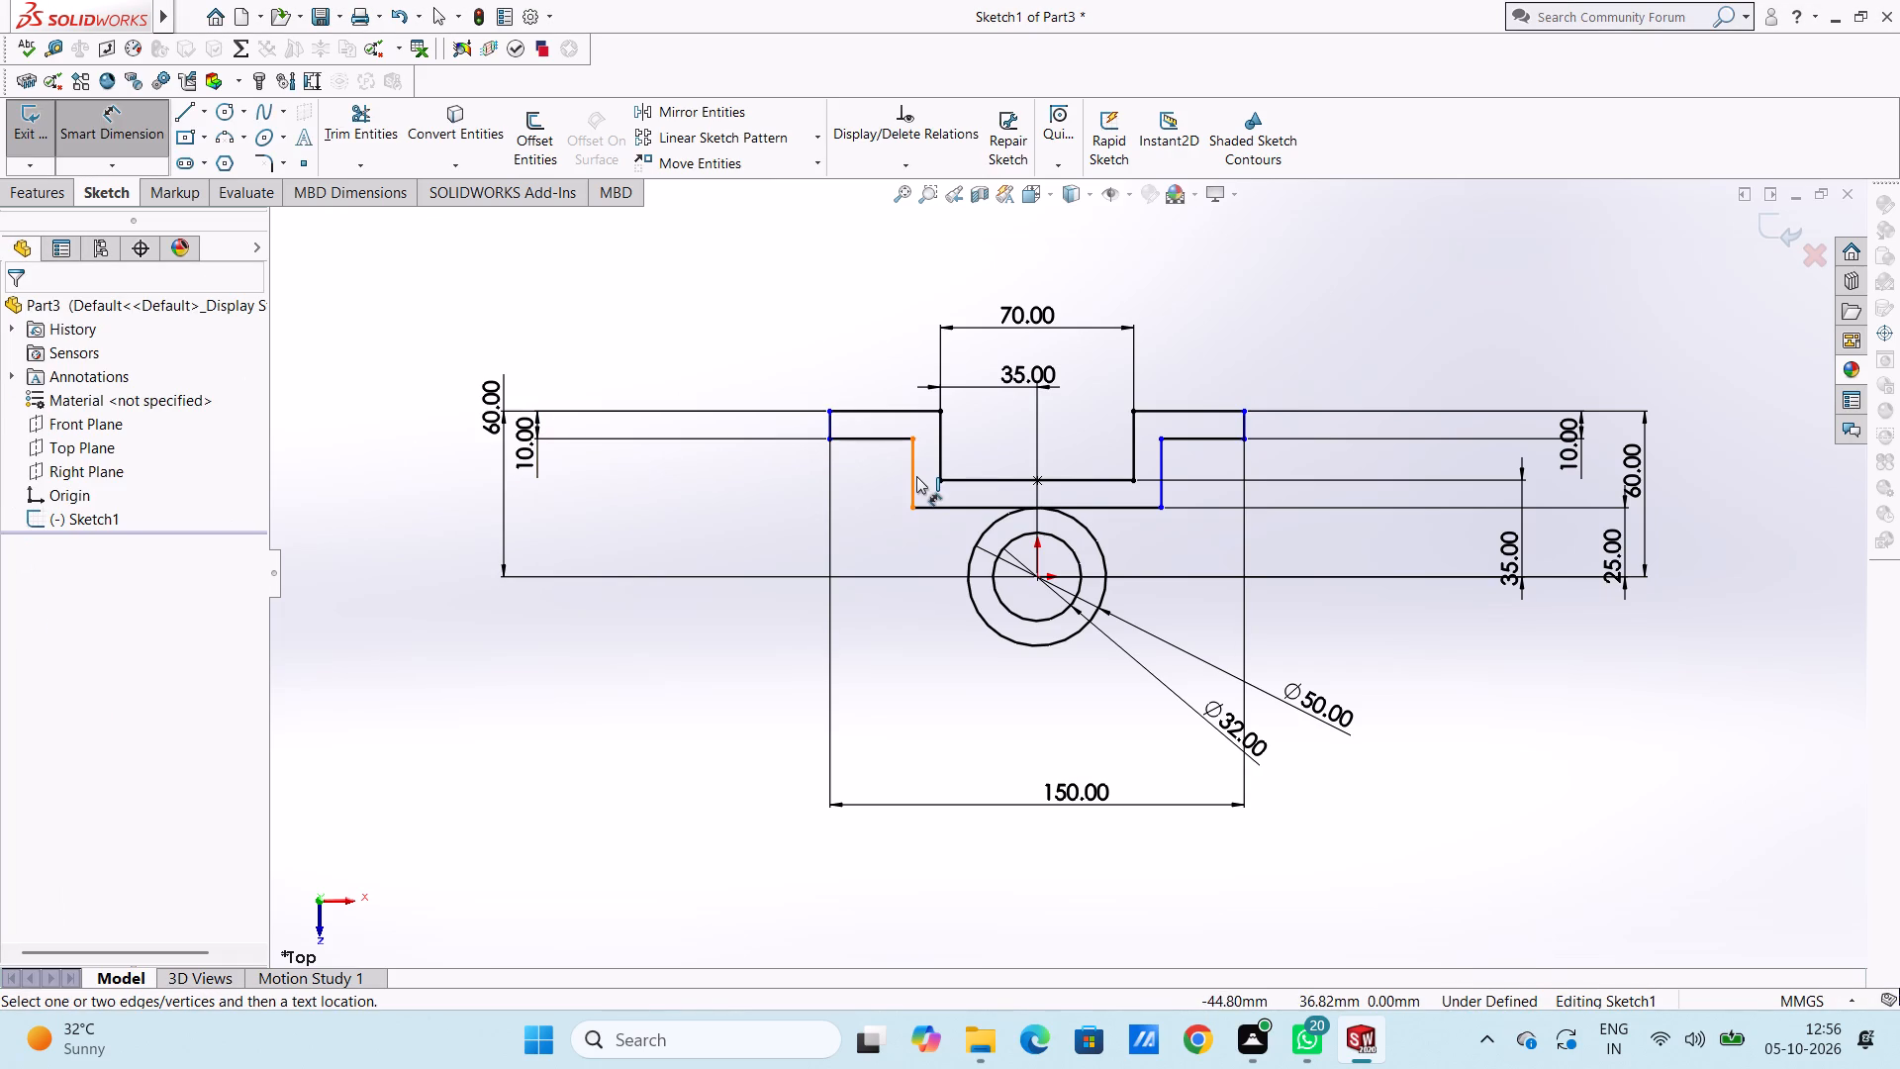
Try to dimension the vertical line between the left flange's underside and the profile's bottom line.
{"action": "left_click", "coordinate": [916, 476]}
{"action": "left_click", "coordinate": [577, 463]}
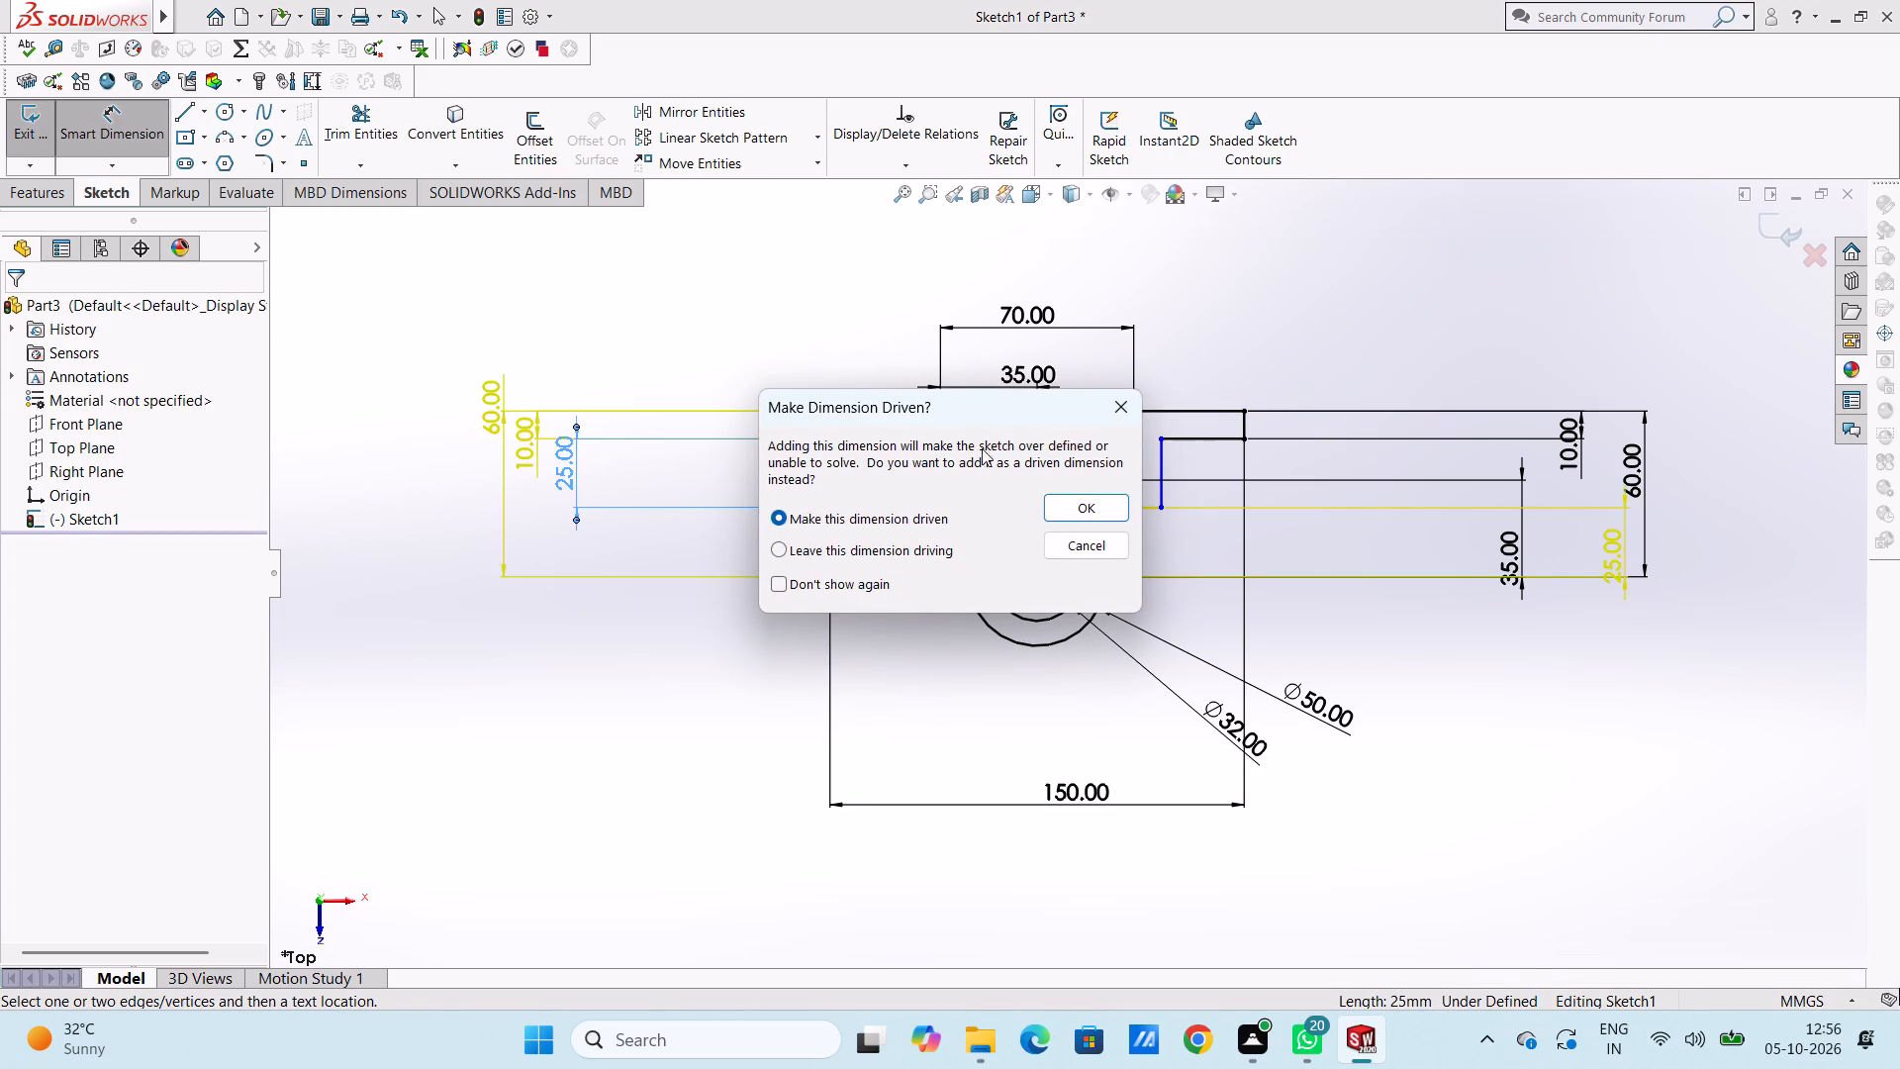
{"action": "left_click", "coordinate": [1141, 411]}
Dimension the left flange's horizontal underside line as 30 mm.
{"action": "left_click", "coordinate": [861, 439]}
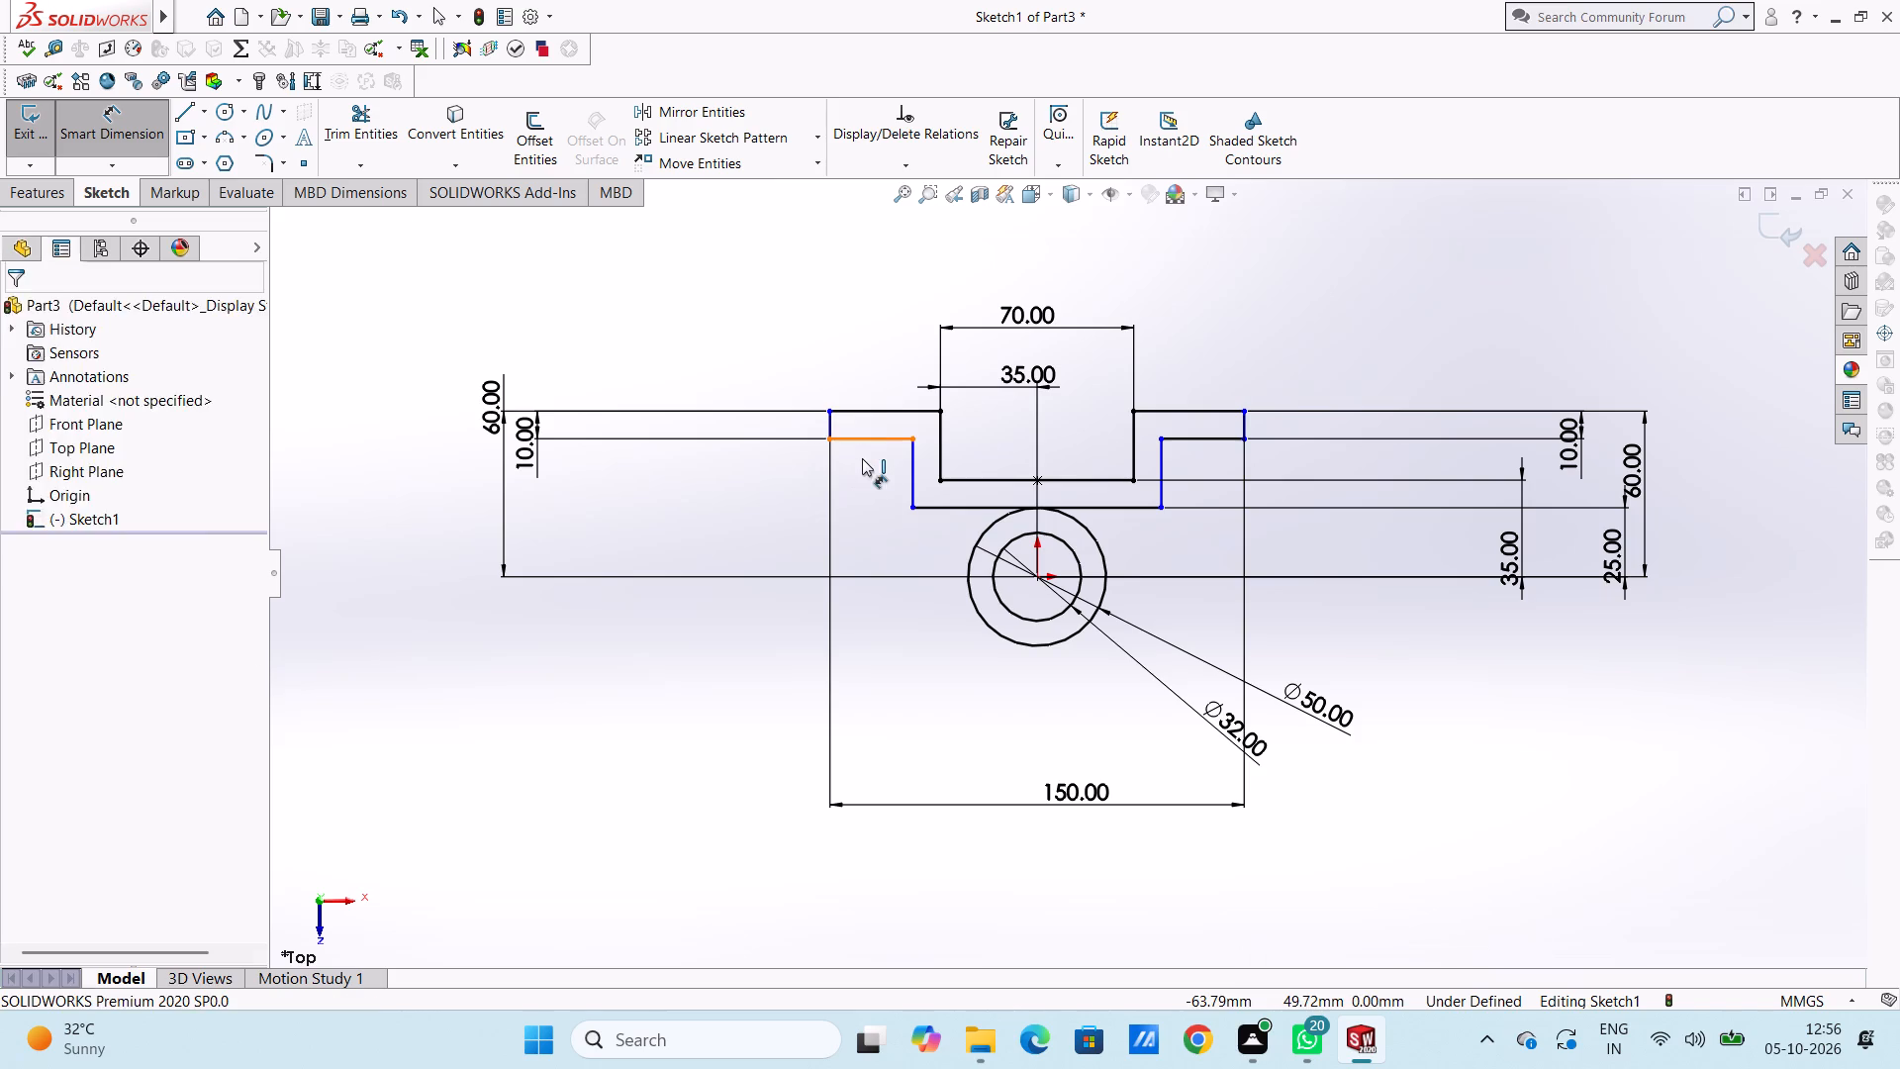
{"action": "left_click", "coordinate": [867, 724]}
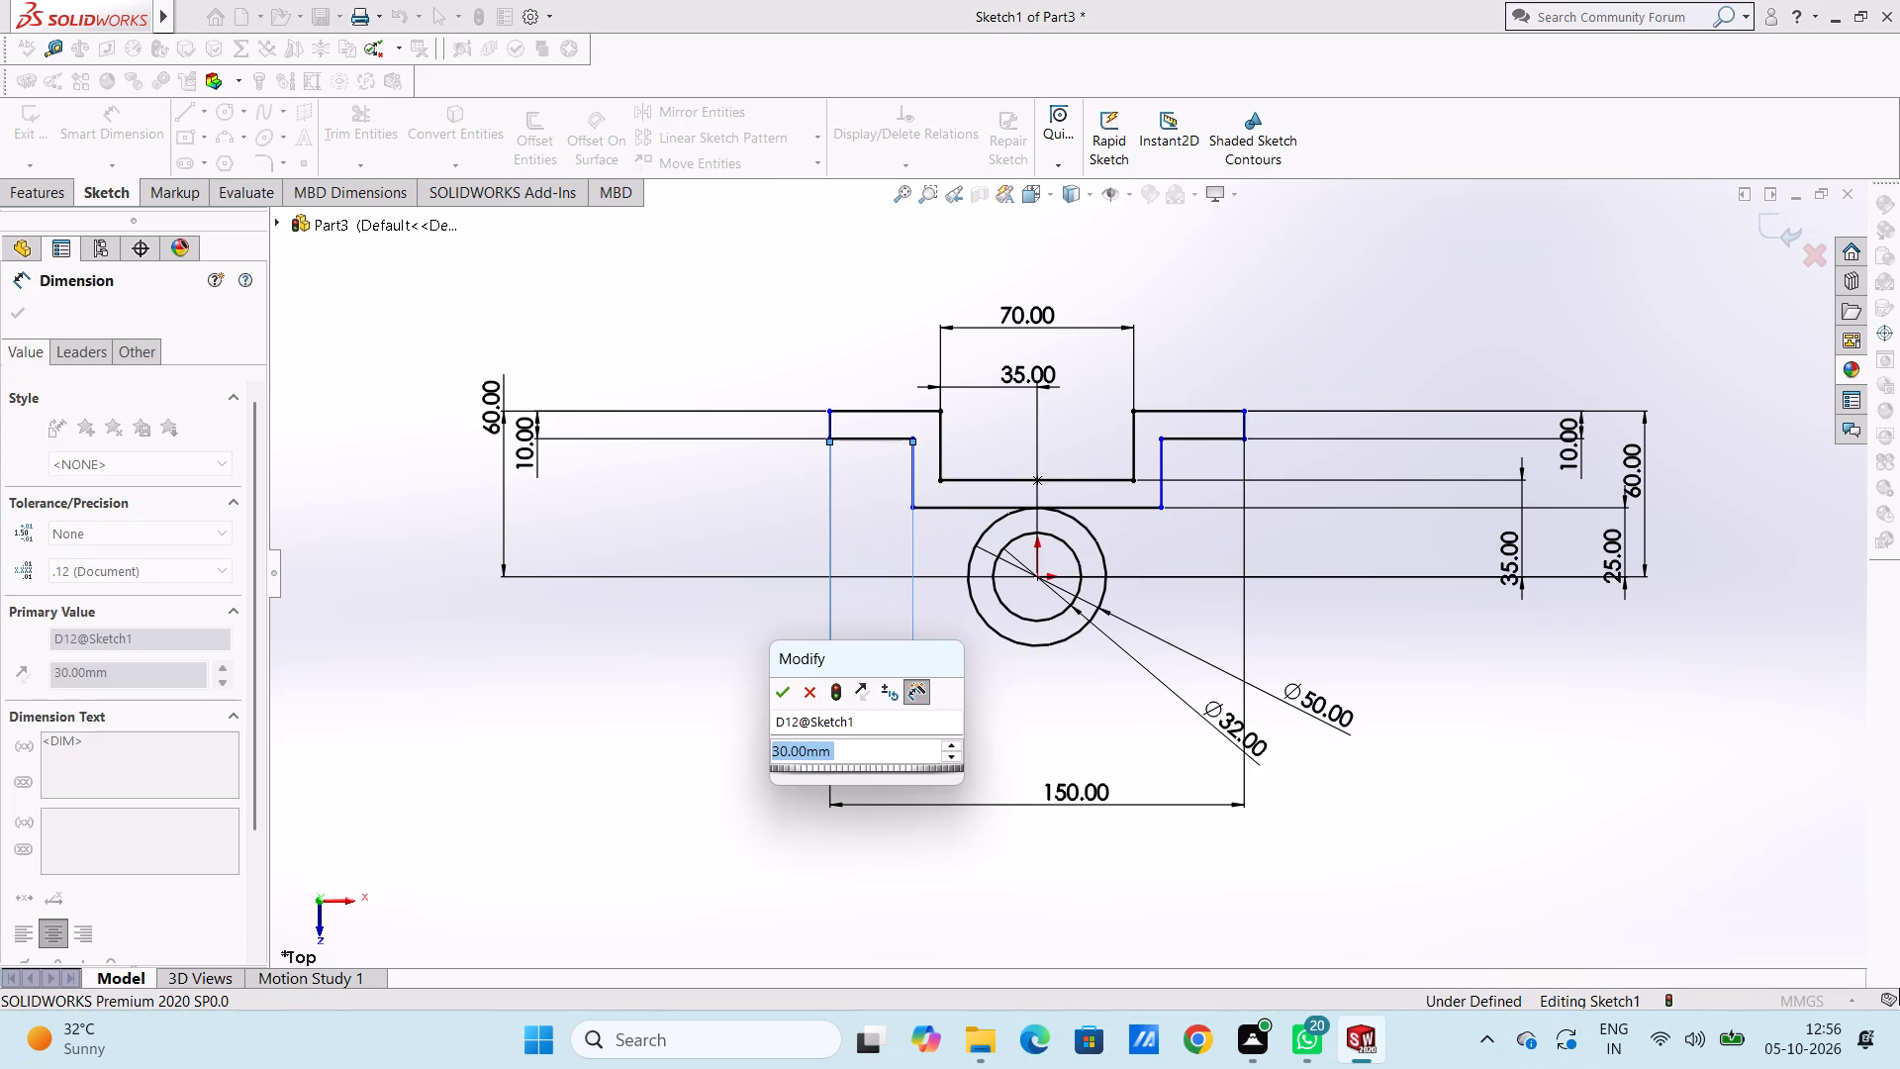
{"action": "left_click", "coordinate": [780, 694]}
{"action": "left_click", "coordinate": [694, 669]}
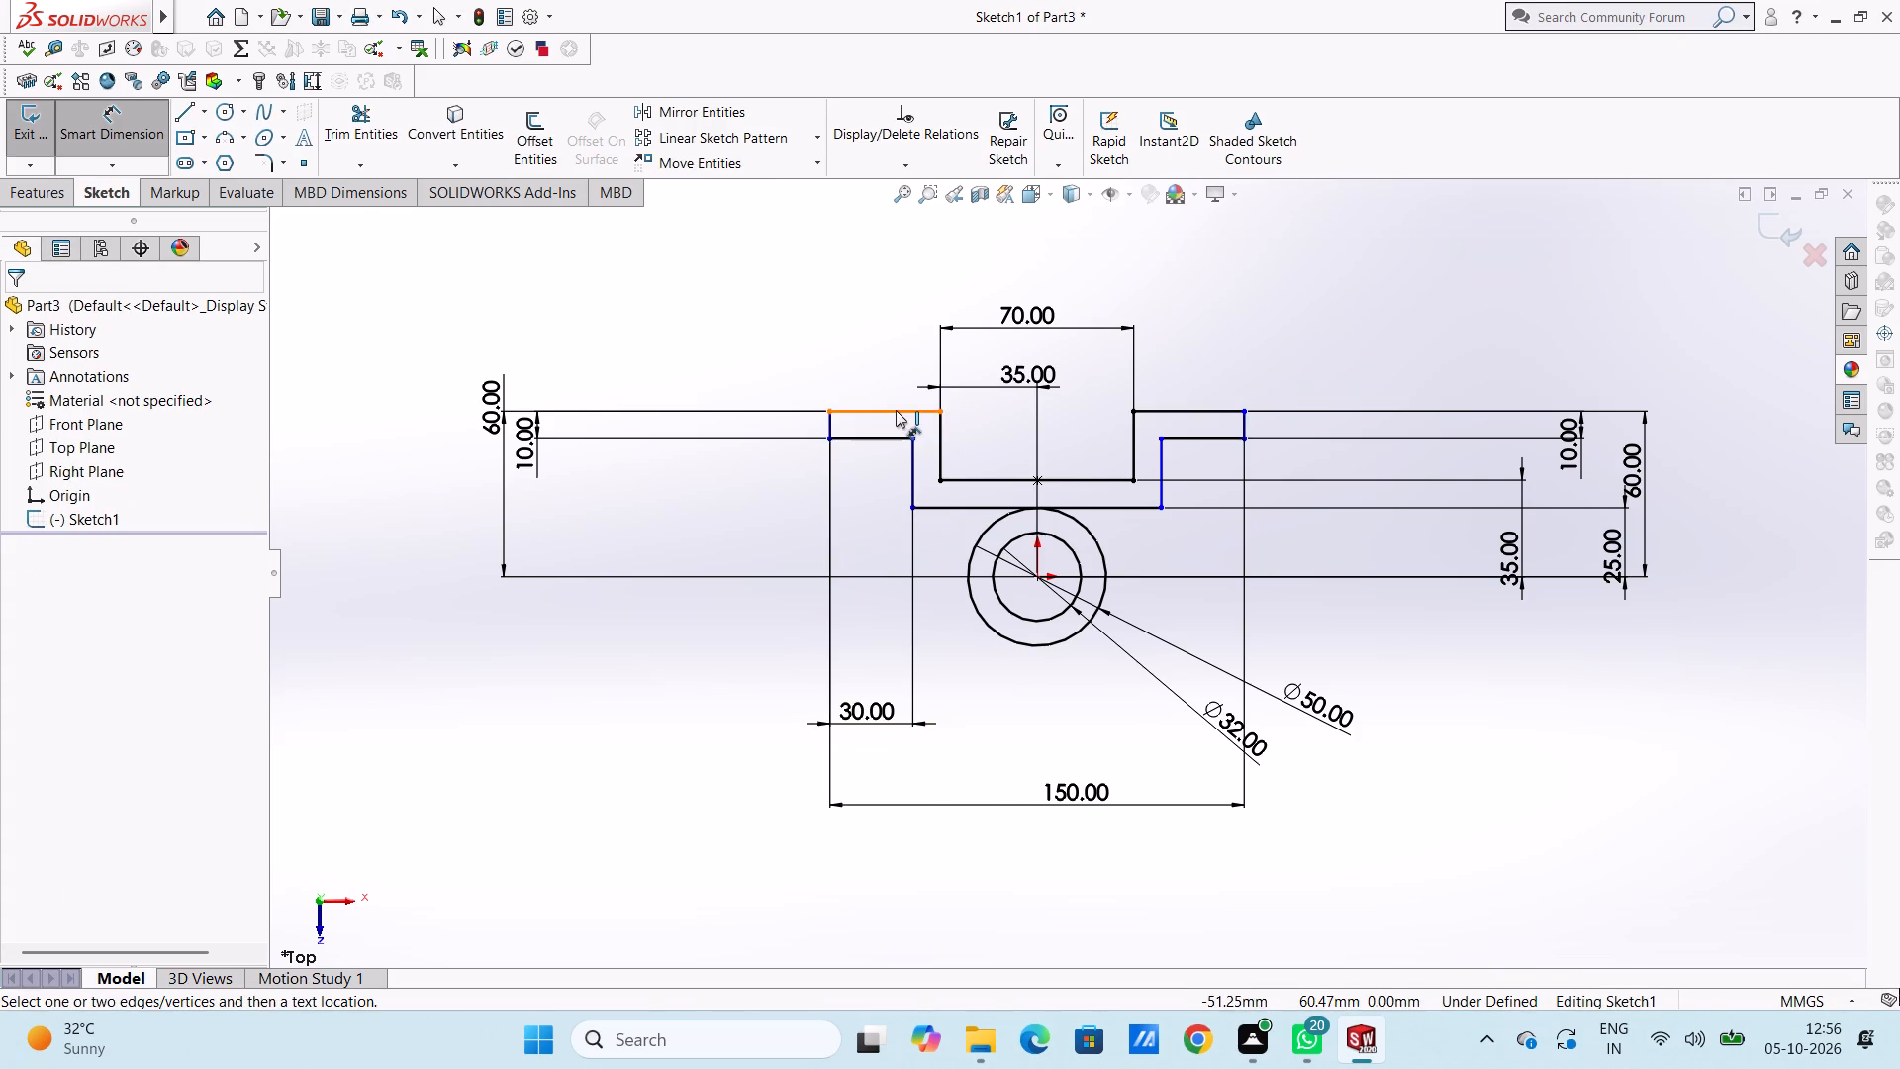
Dimension the left flange's horizontal top line as 40 mm.
{"action": "left_click", "coordinate": [896, 410]}
{"action": "left_click", "coordinate": [884, 279]}
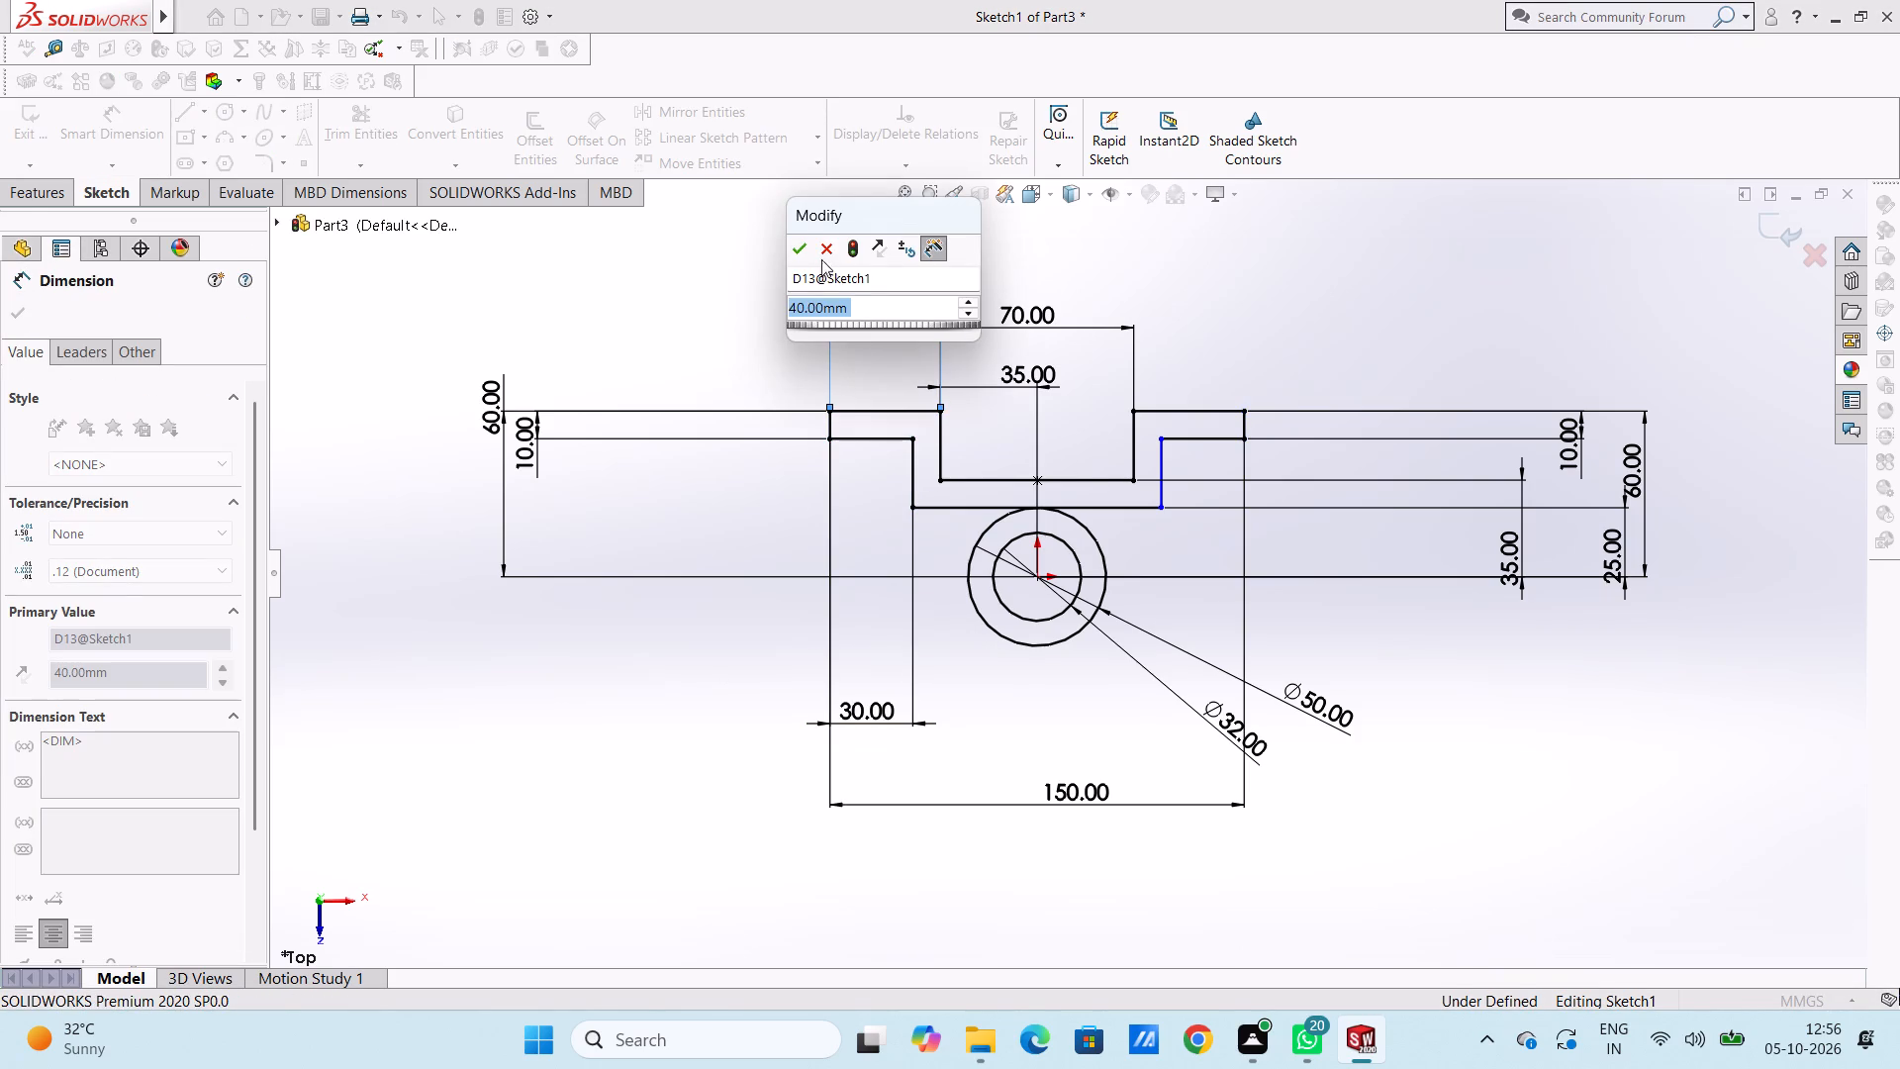
{"action": "left_click", "coordinate": [800, 252]}
{"action": "left_click", "coordinate": [689, 303]}
Dimension the right flange's horizontal underside line as 30 mm and end dimensioning.
{"action": "left_click", "coordinate": [1189, 436]}
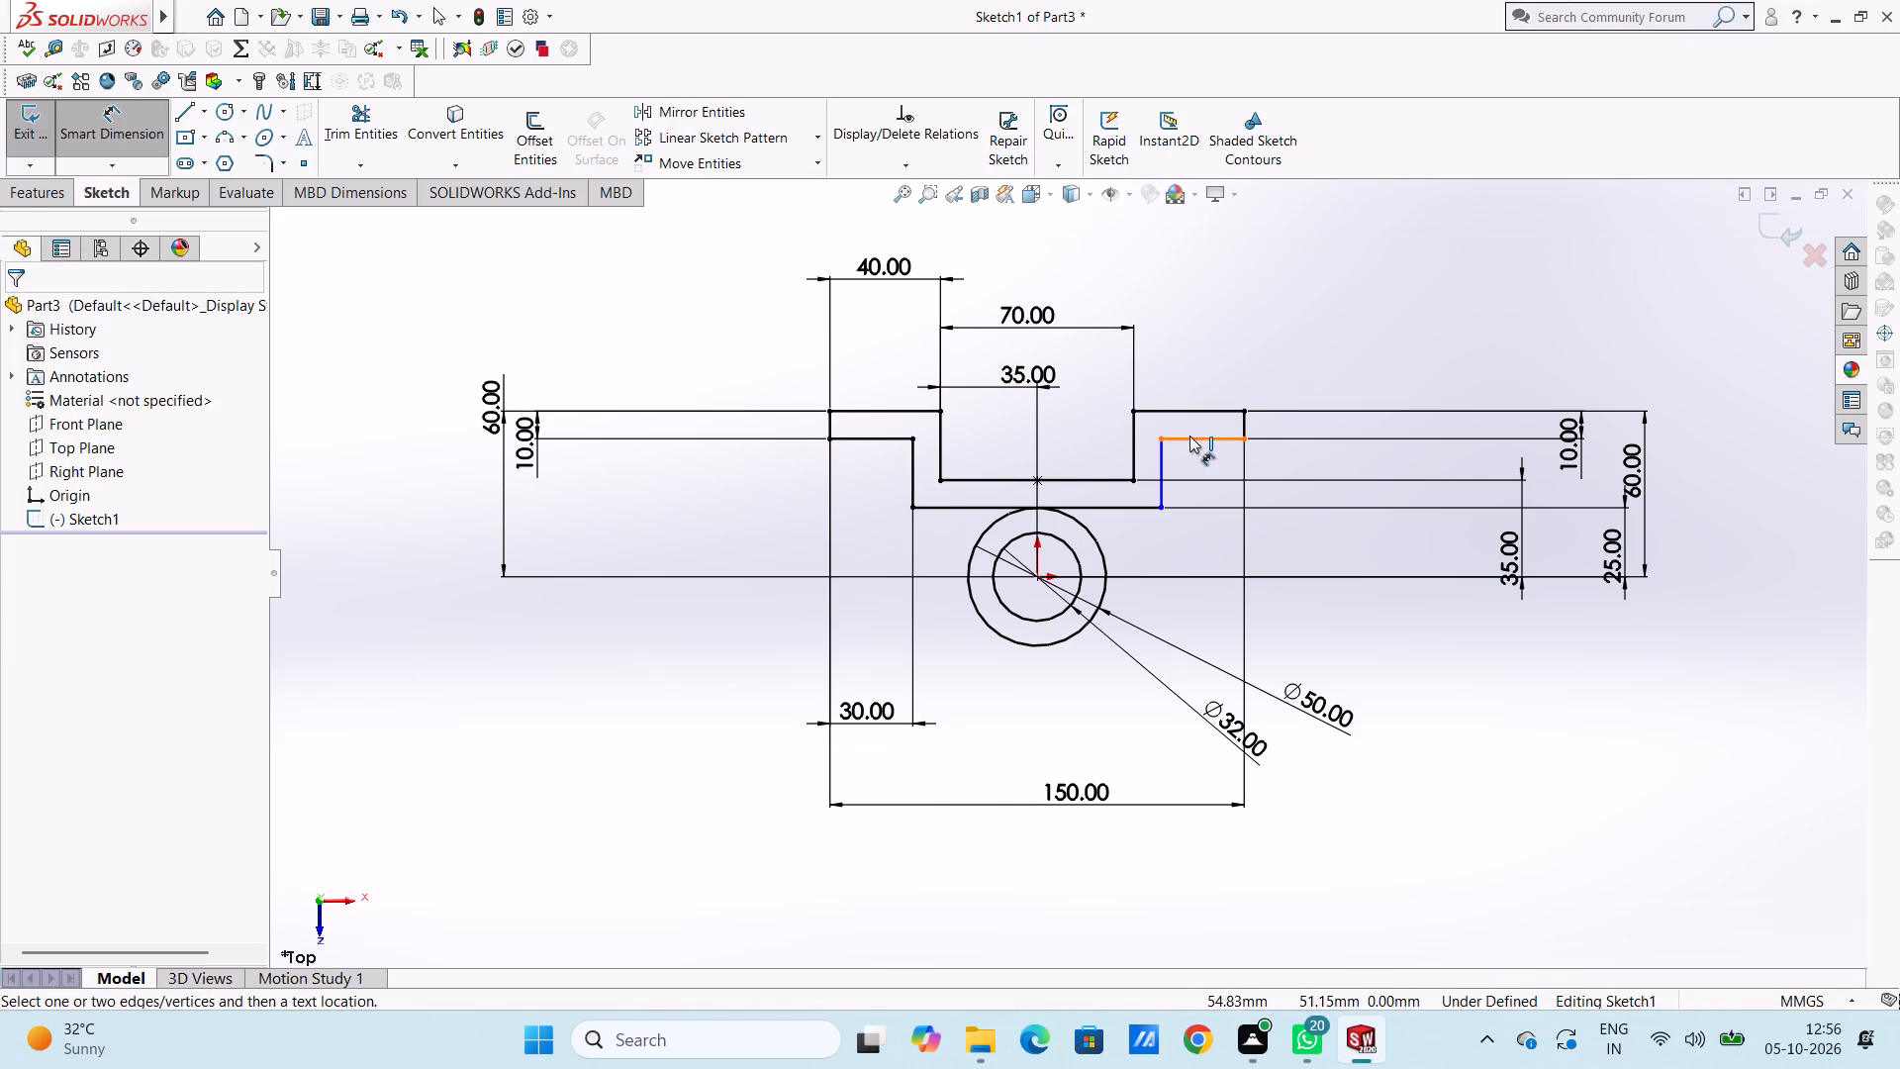
{"action": "left_click", "coordinate": [1173, 742]}
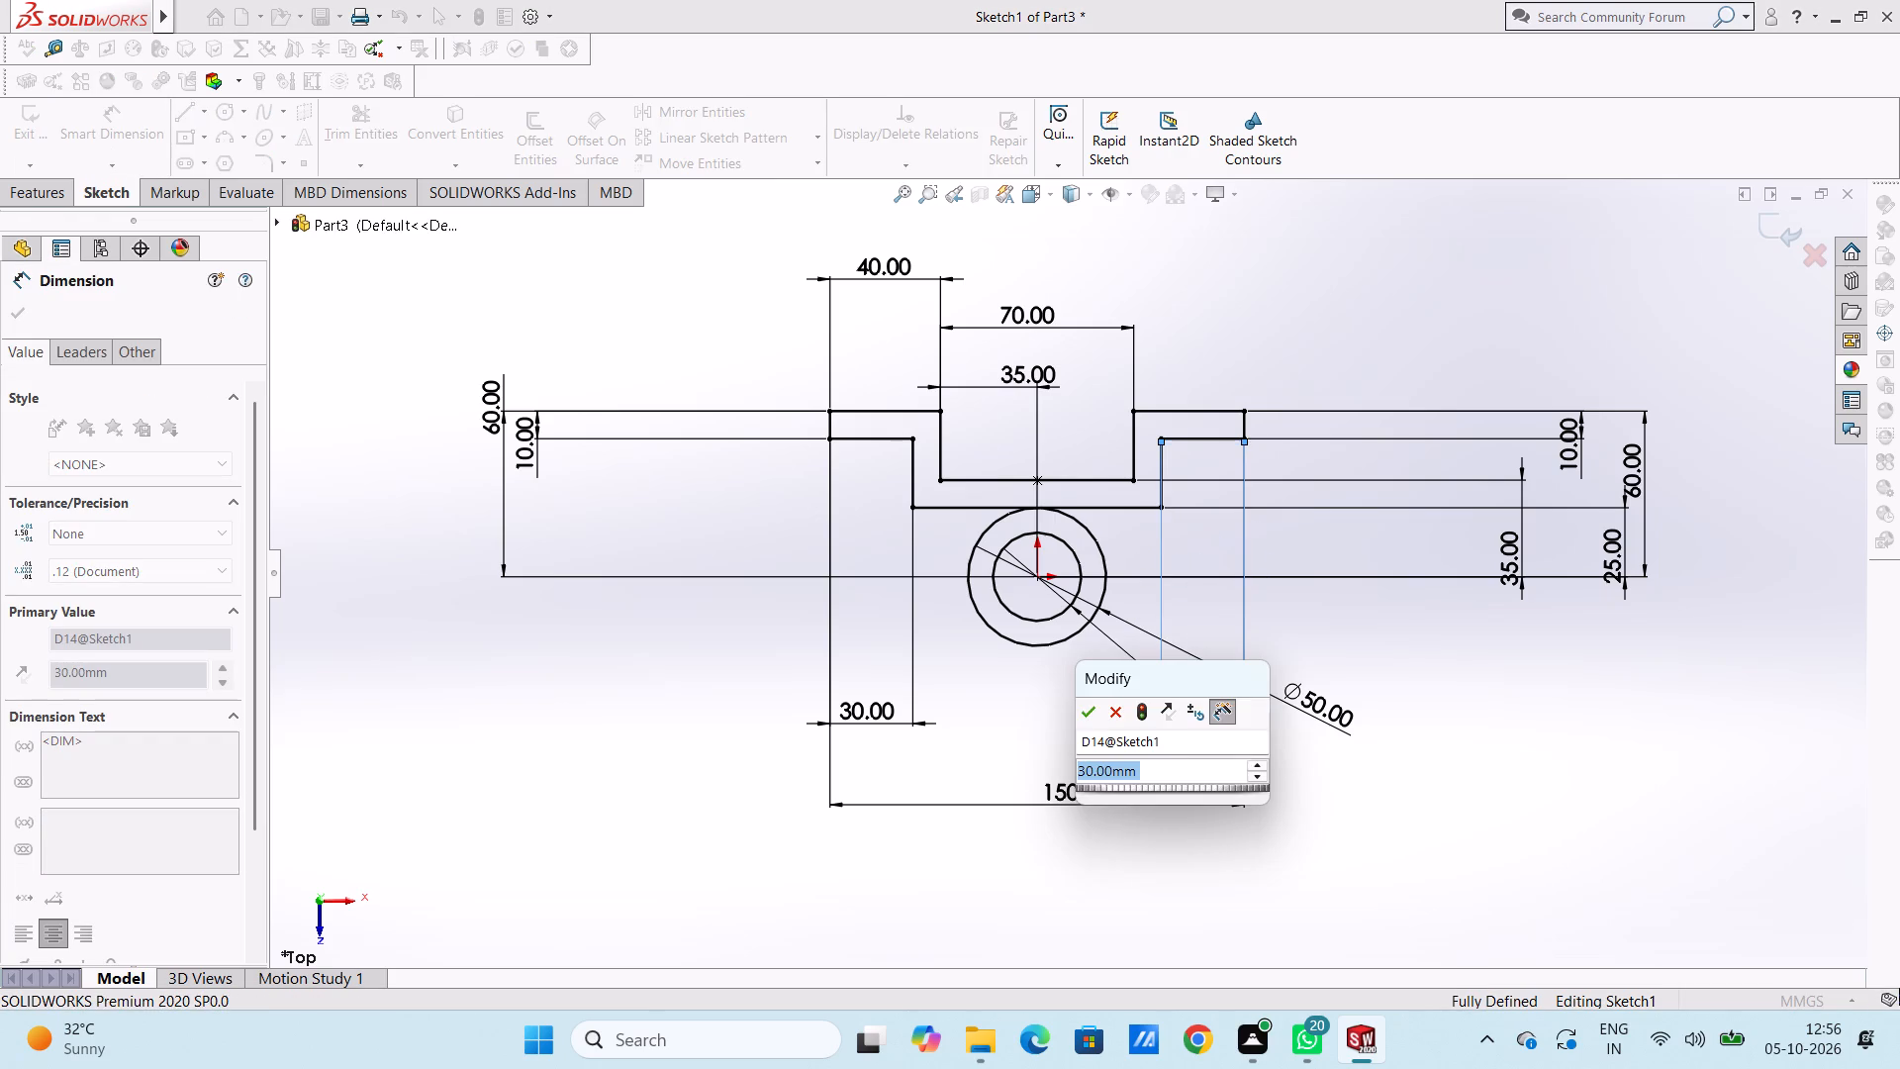
{"action": "left_click", "coordinate": [1078, 709]}
{"action": "left_click", "coordinate": [1021, 711]}
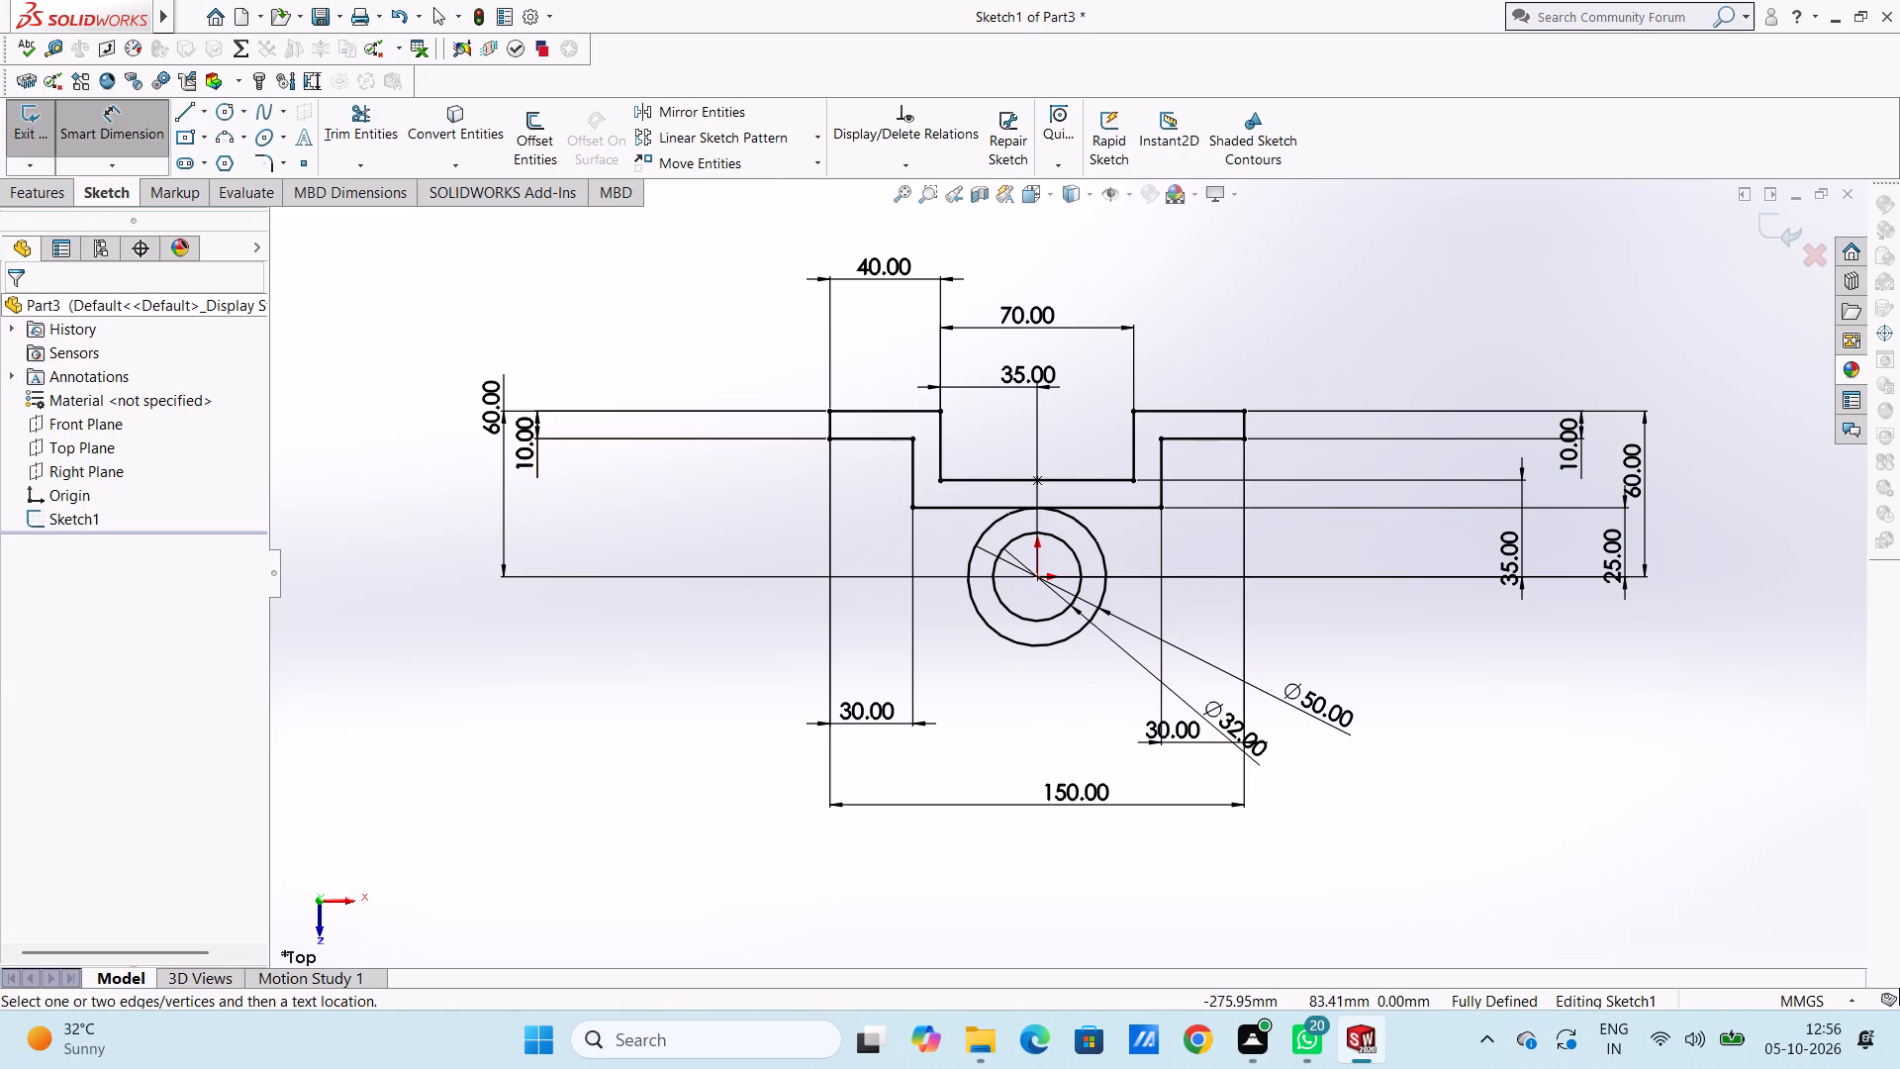
{"action": "left_click", "coordinate": [107, 129]}
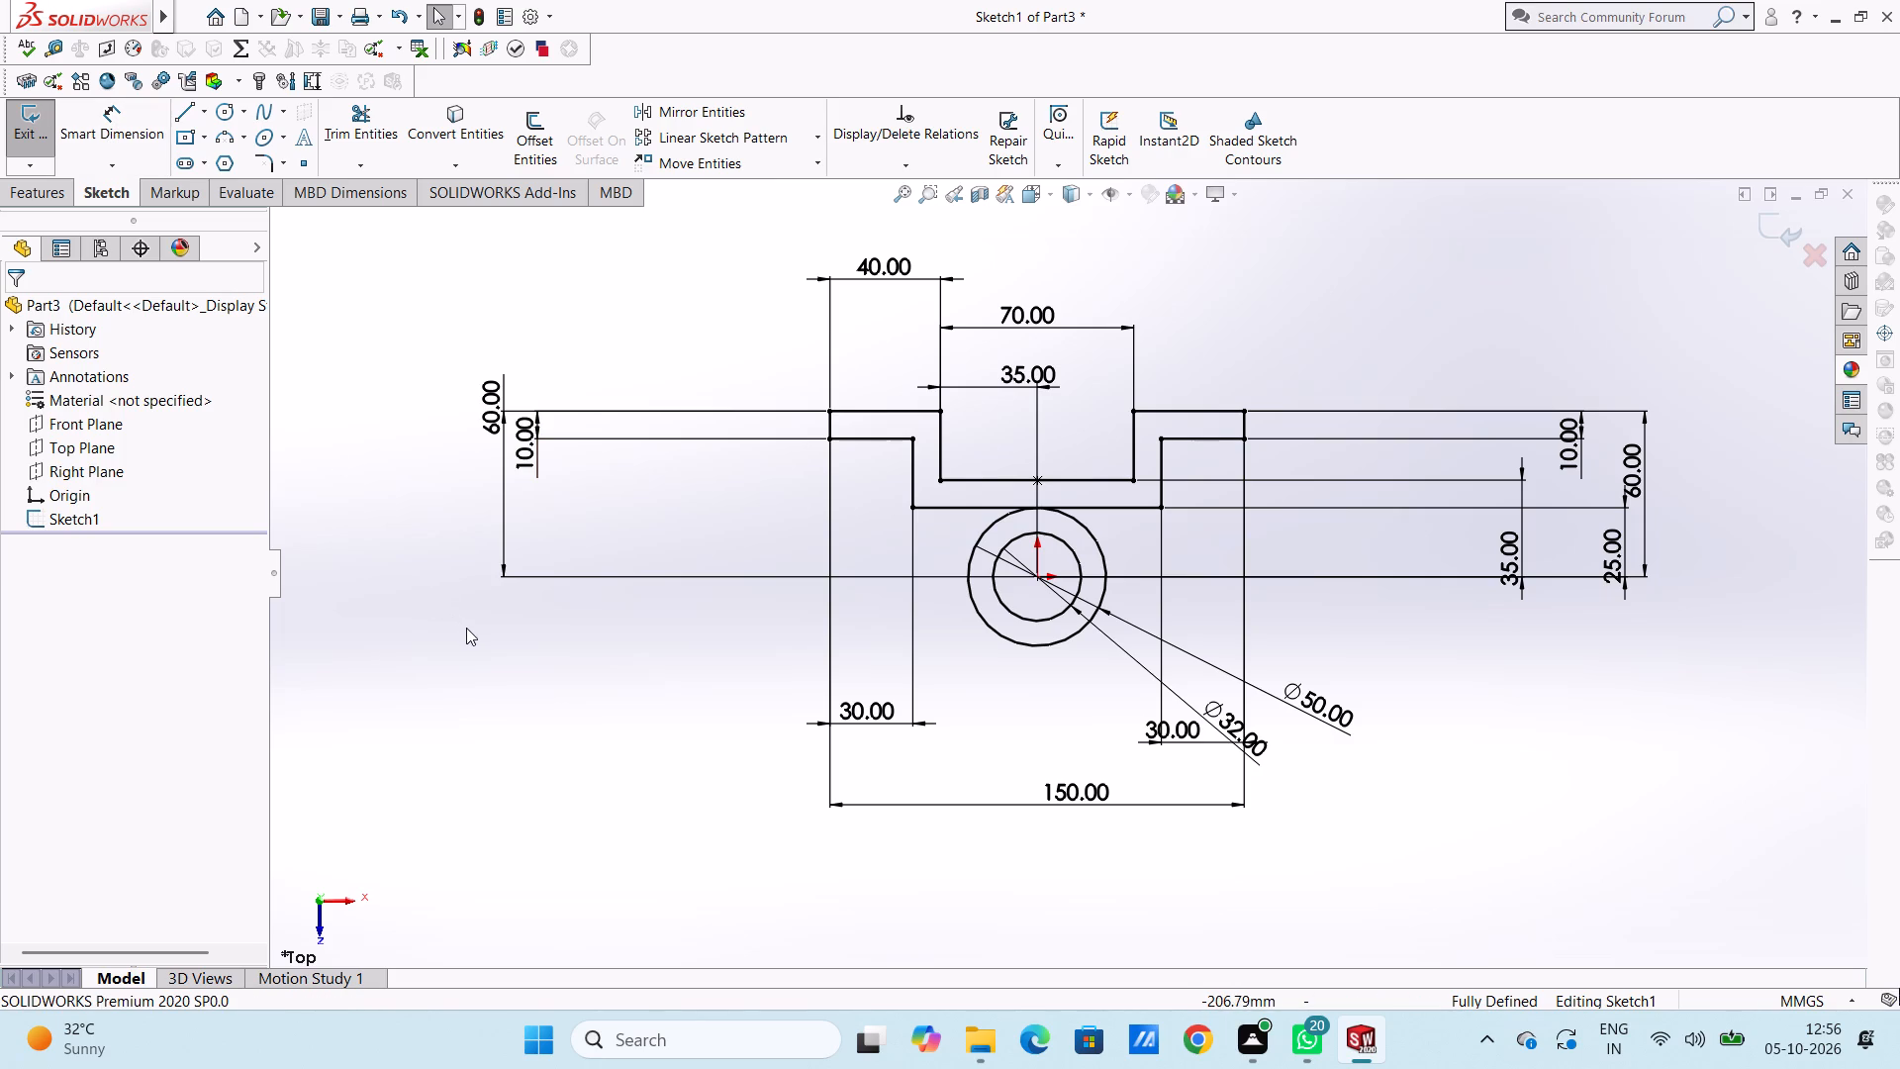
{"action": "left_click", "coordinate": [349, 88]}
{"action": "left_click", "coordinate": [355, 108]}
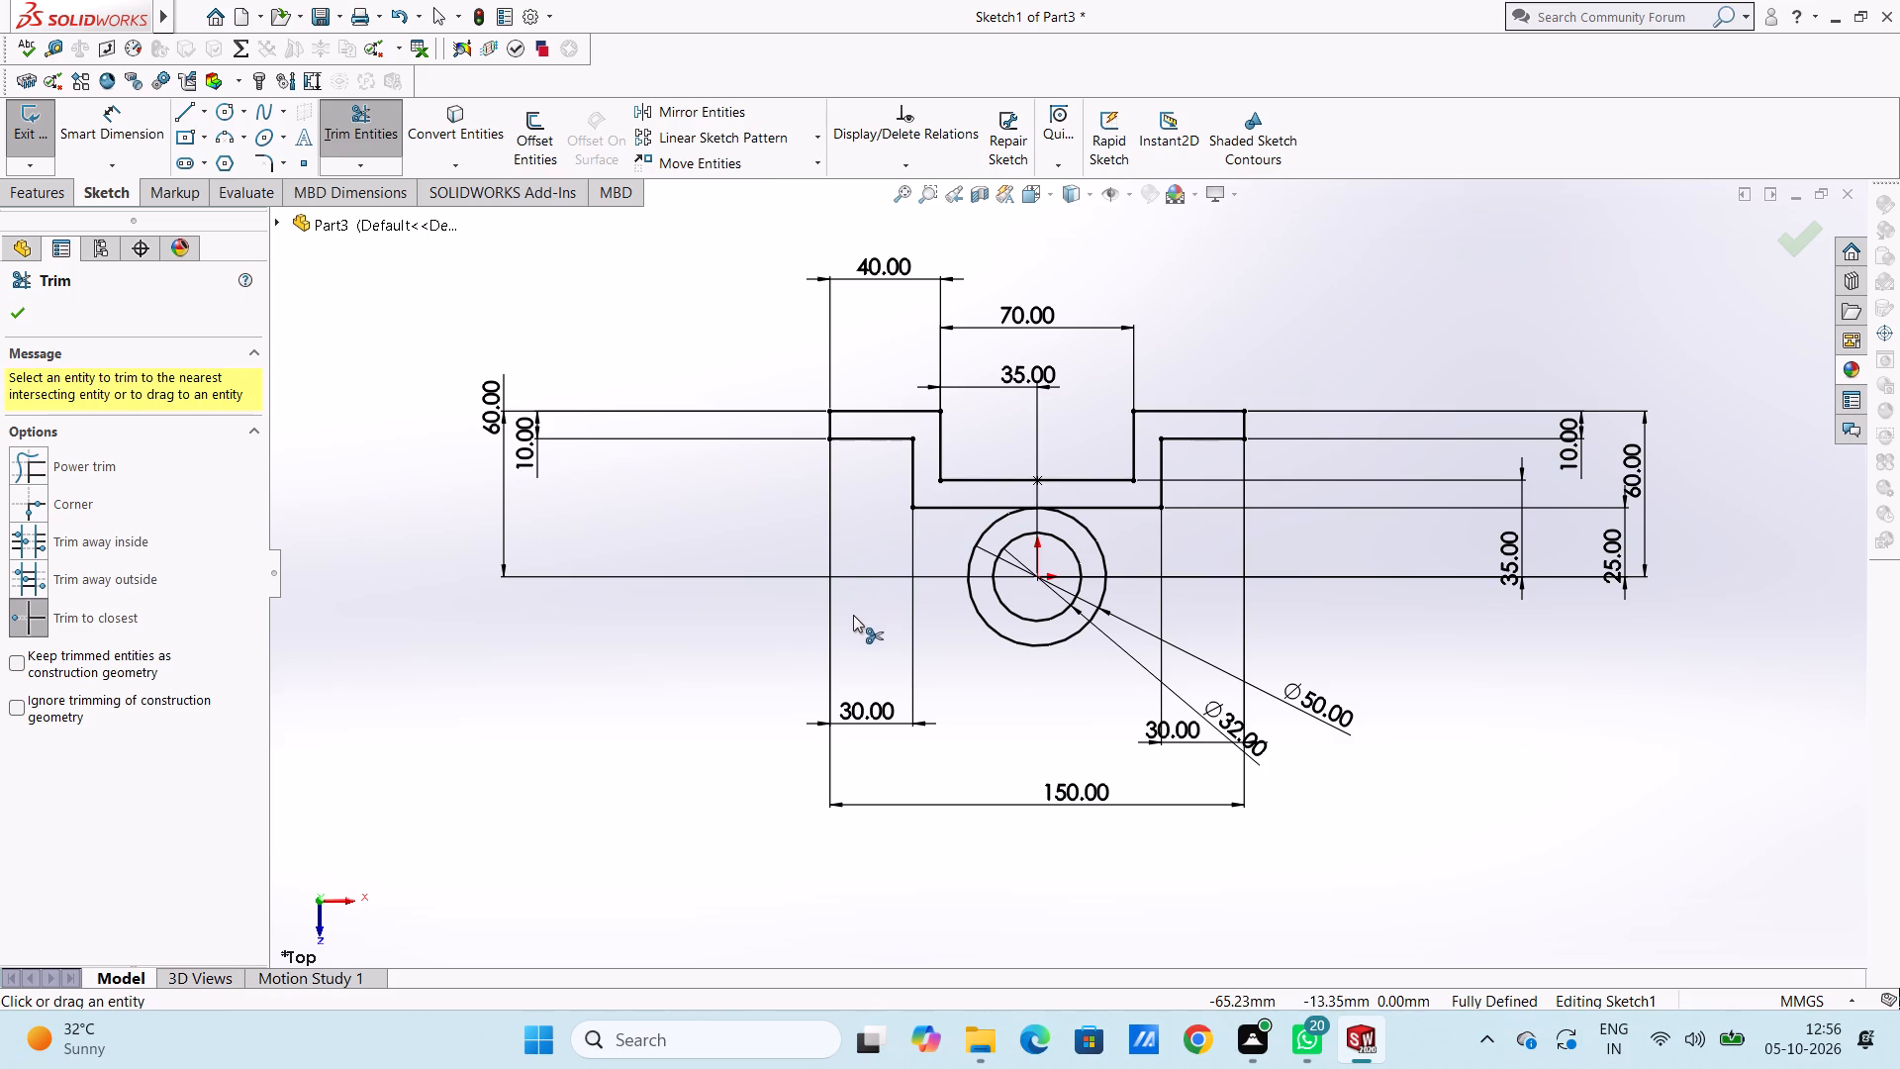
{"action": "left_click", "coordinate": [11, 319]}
Sketch vertical lines about 29 mm long up from the 50 mm circle's left and right quadrants, joined by a 50 mm horizontal line.
{"action": "left_click", "coordinate": [187, 107]}
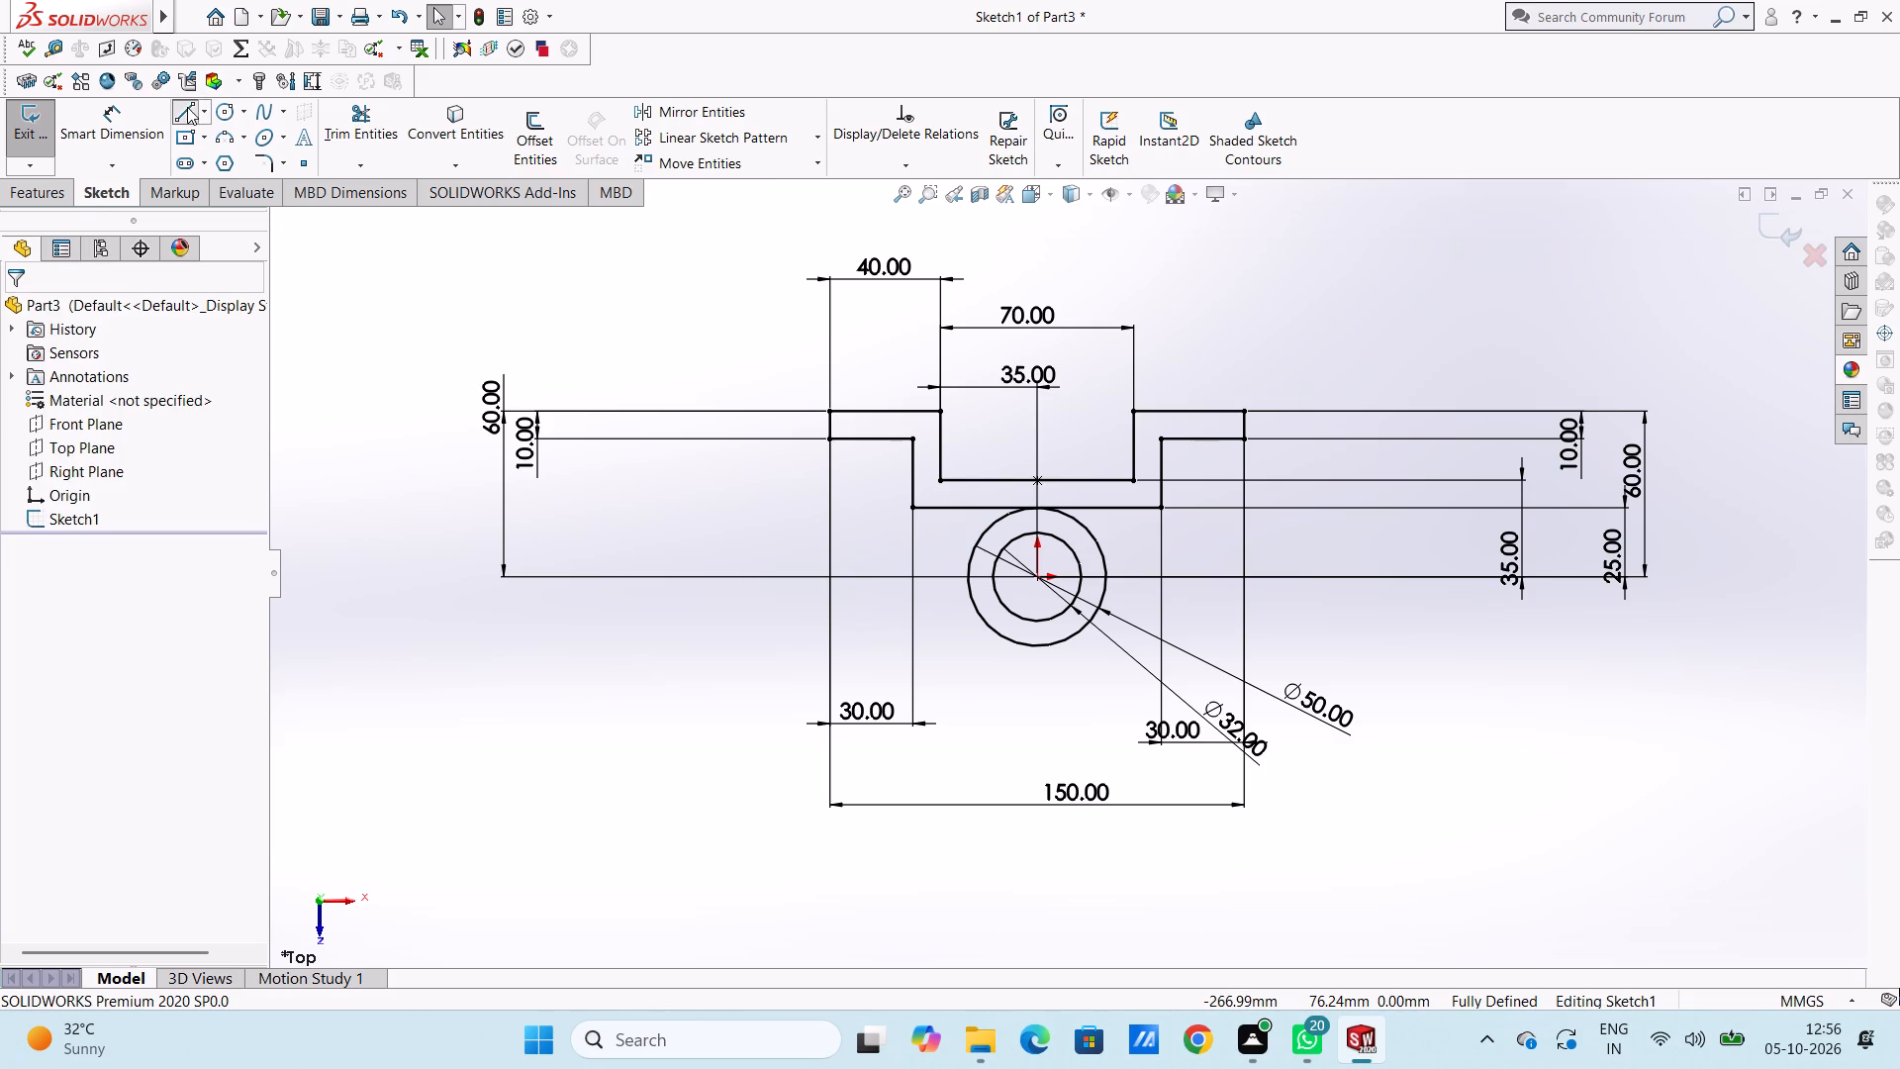
{"action": "left_click", "coordinate": [966, 576]}
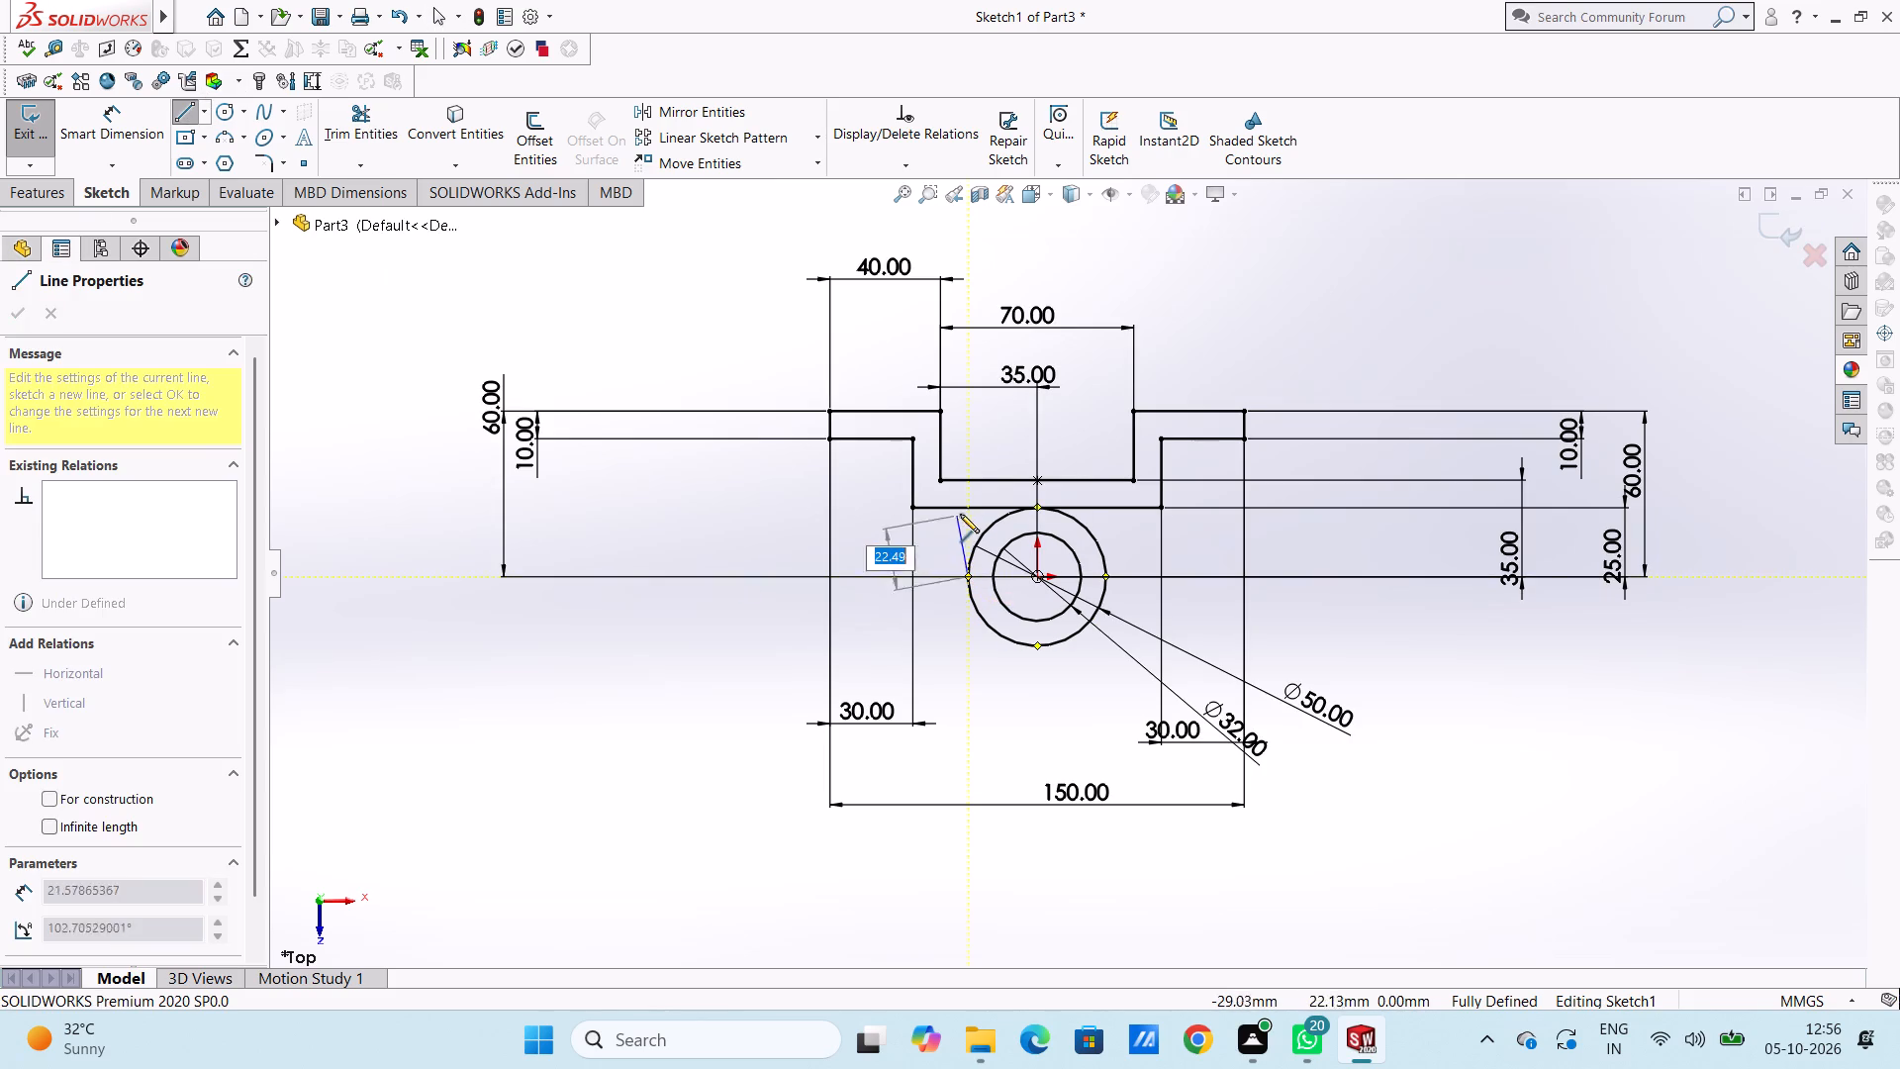
{"action": "left_click", "coordinate": [969, 497]}
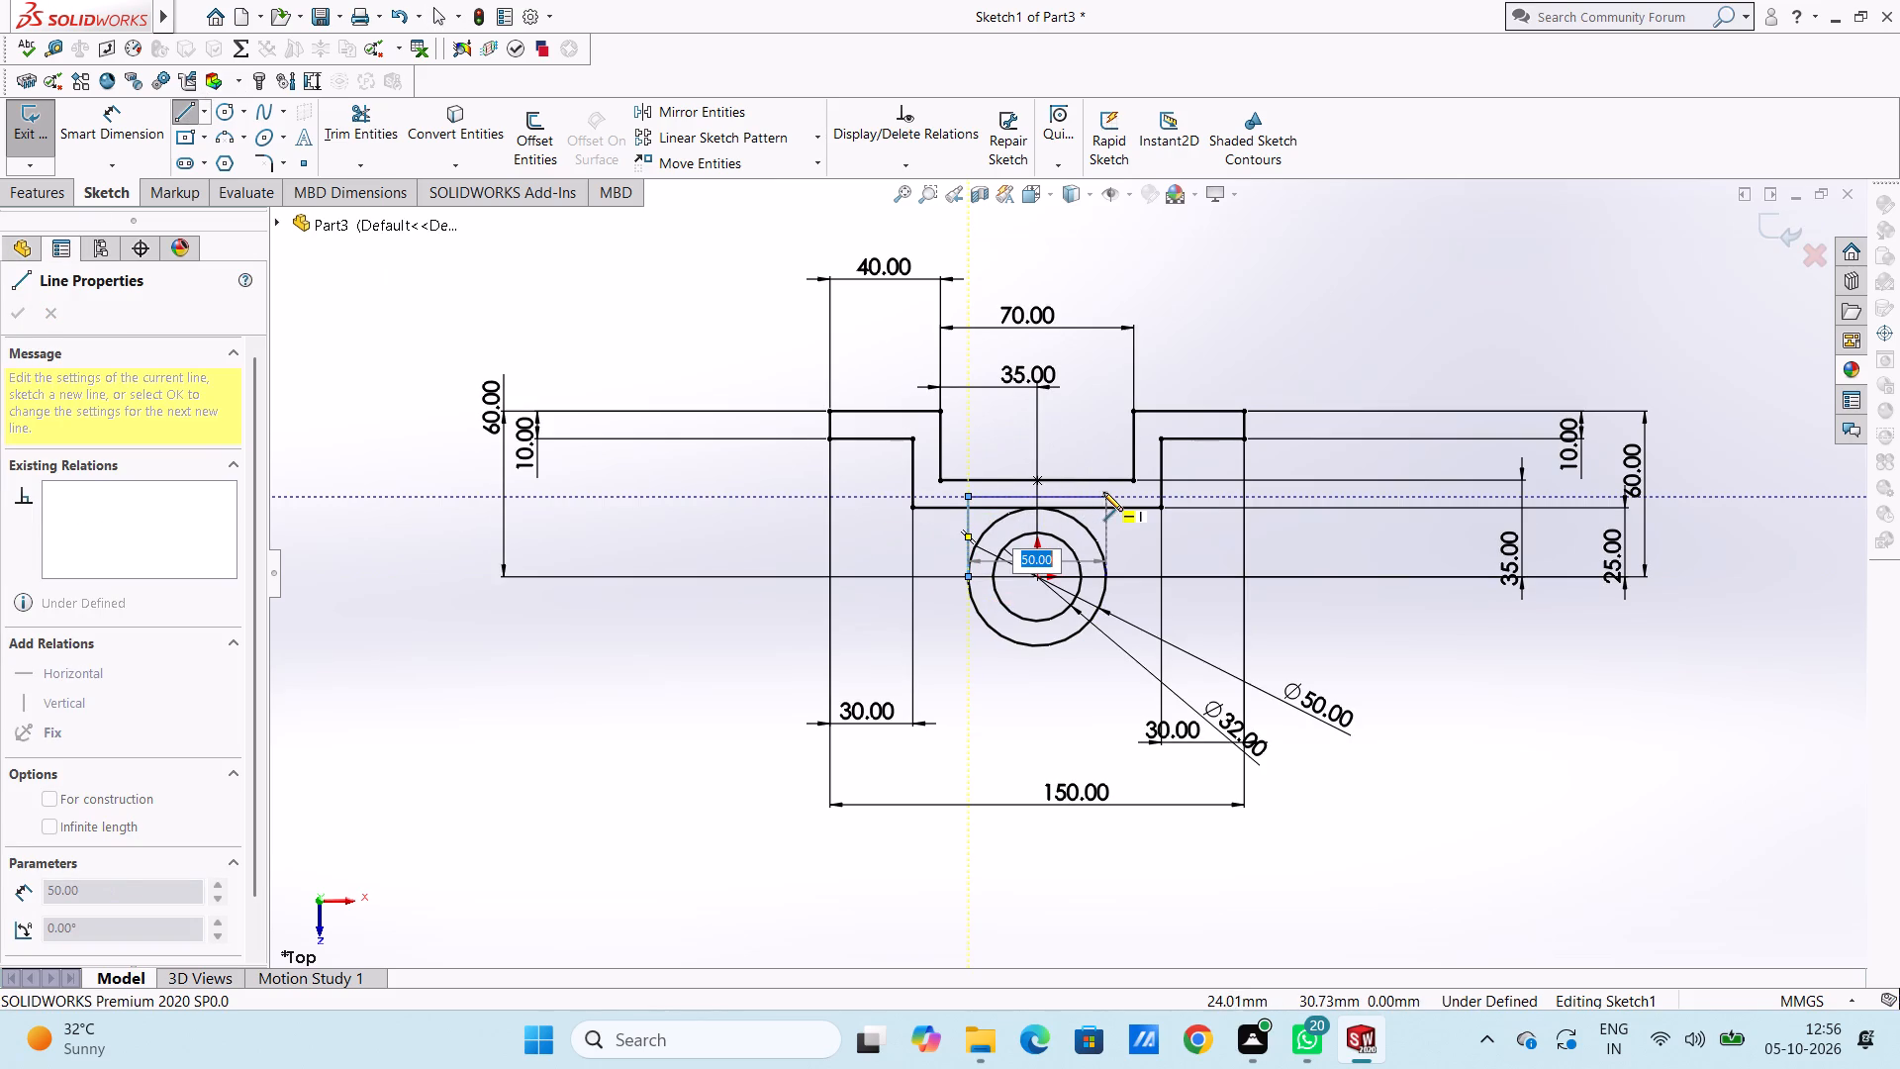
{"action": "left_click", "coordinate": [1107, 492]}
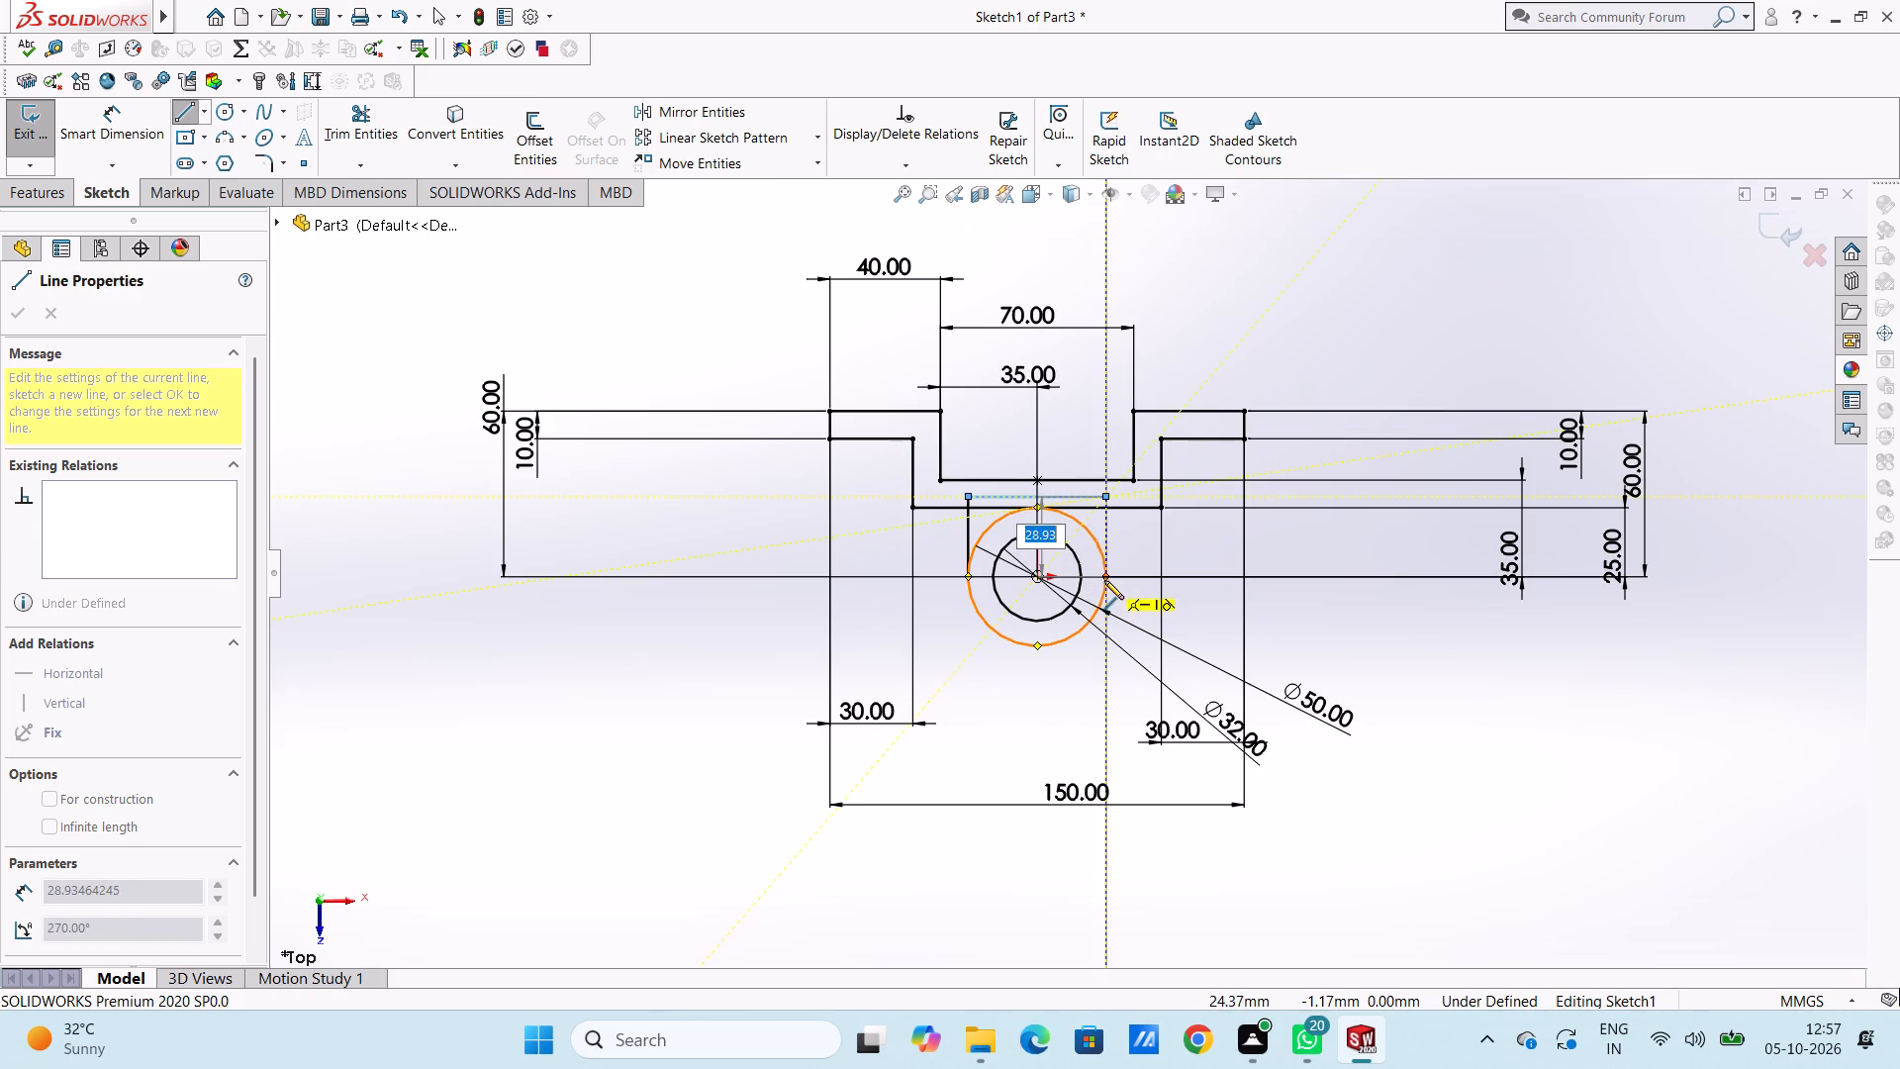
{"action": "left_click", "coordinate": [1105, 578]}
{"action": "key", "text": "Escape"}
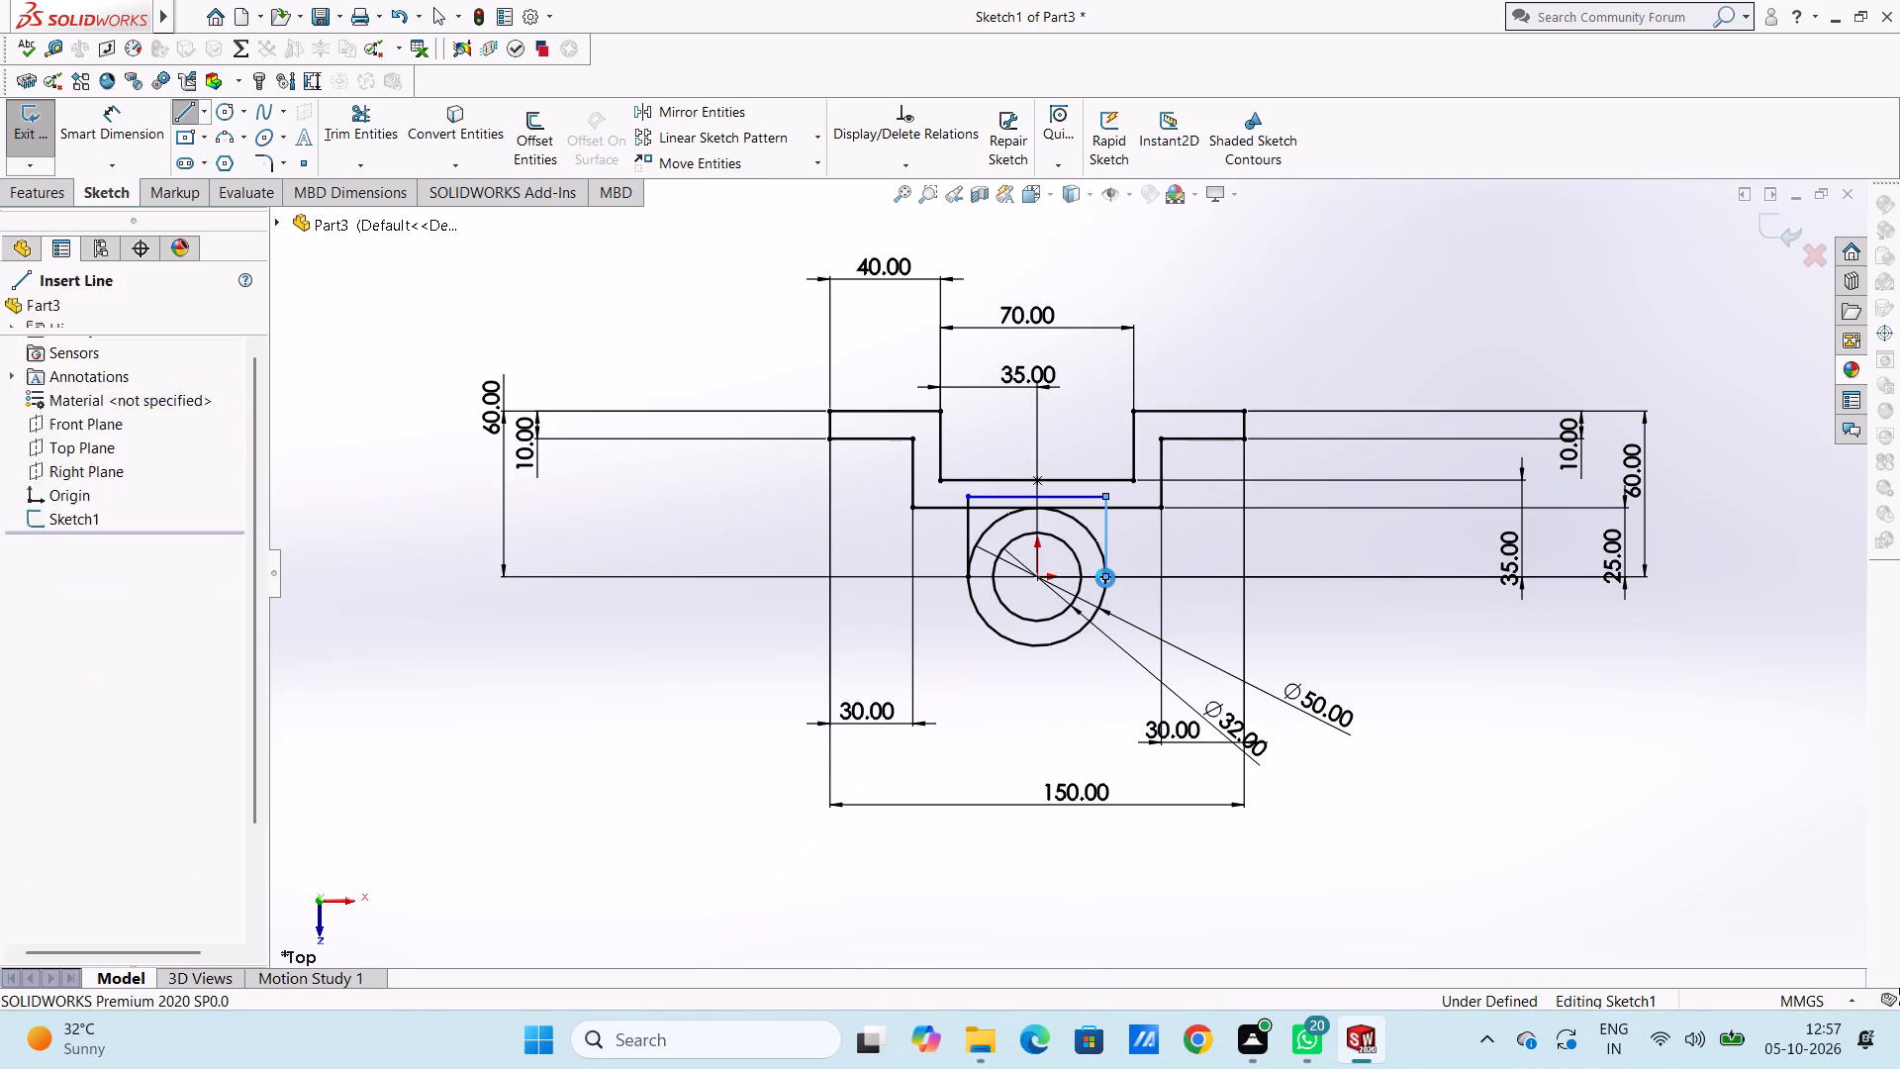
{"action": "key", "text": "Escape"}
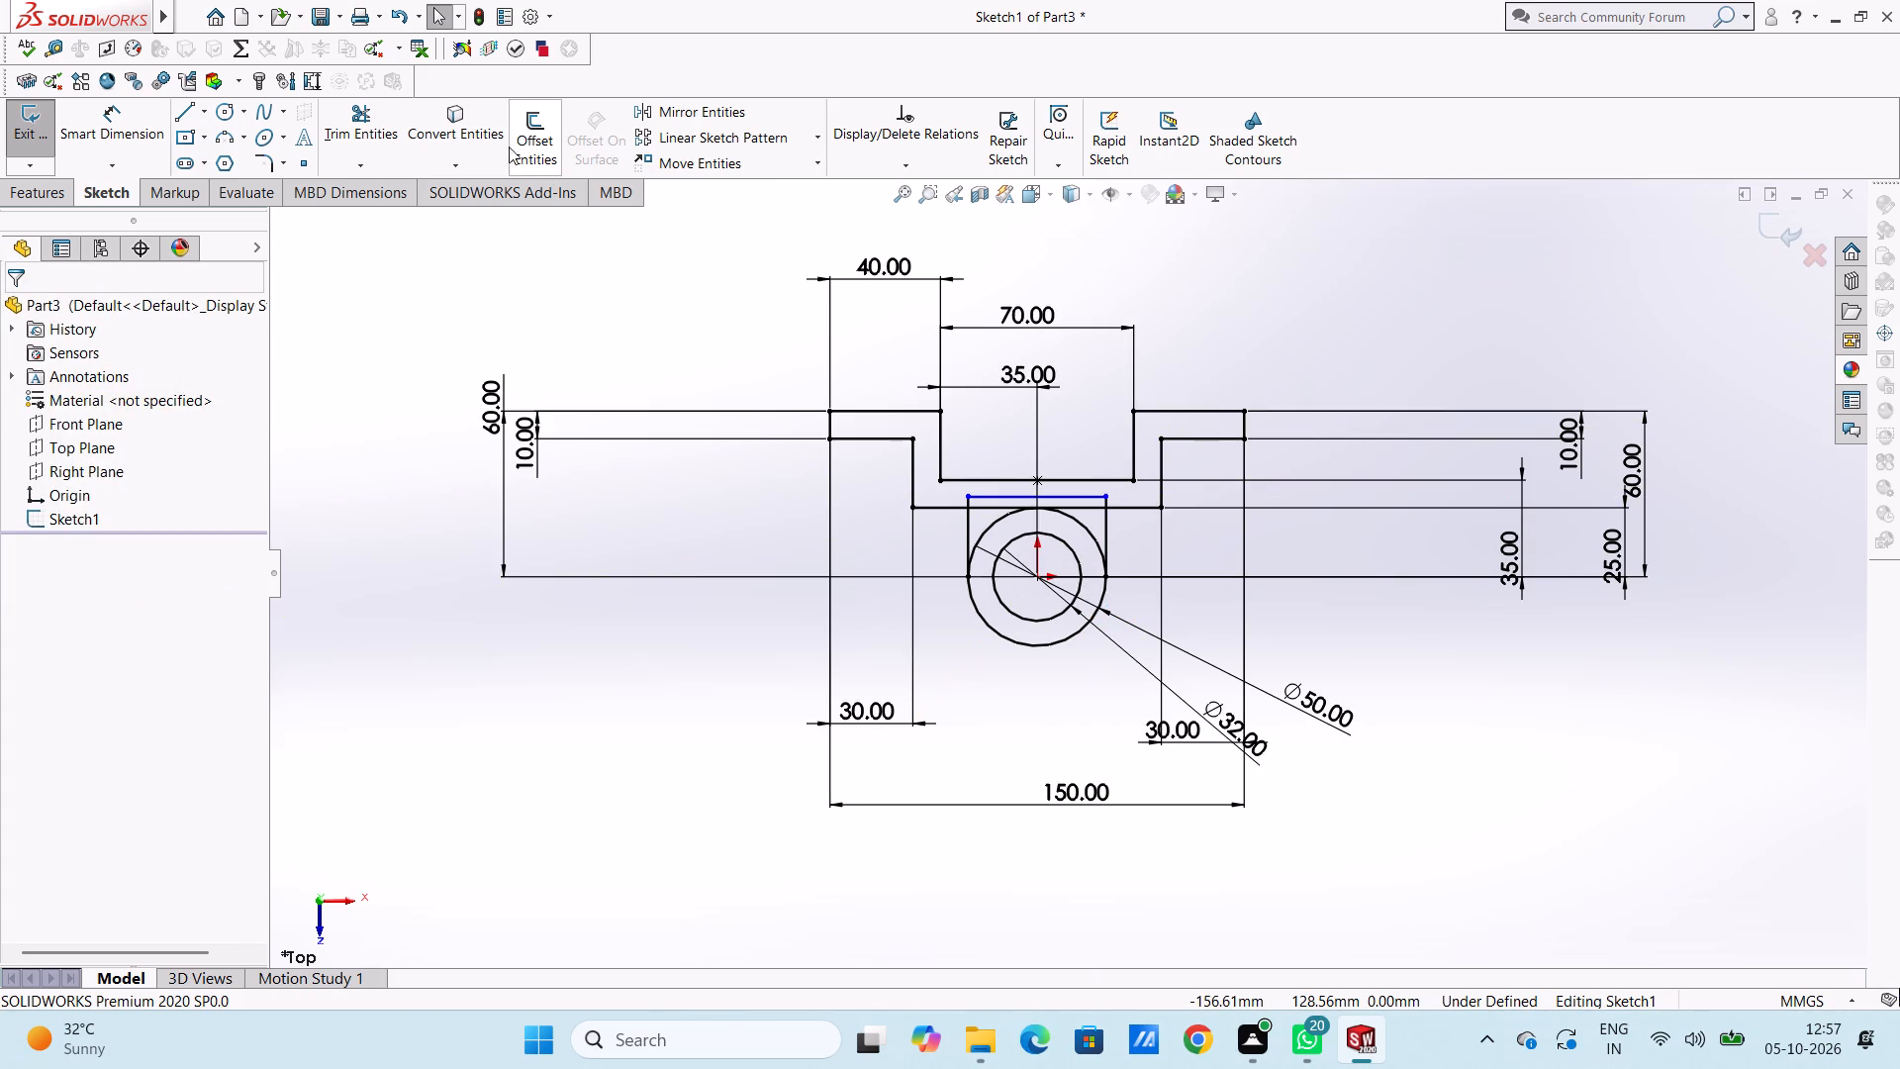
Trim the horizontal connecting line, the vertical stubs above the profile's bottom line, and the bottom line's portion between the verticals.
{"action": "left_click", "coordinate": [370, 127]}
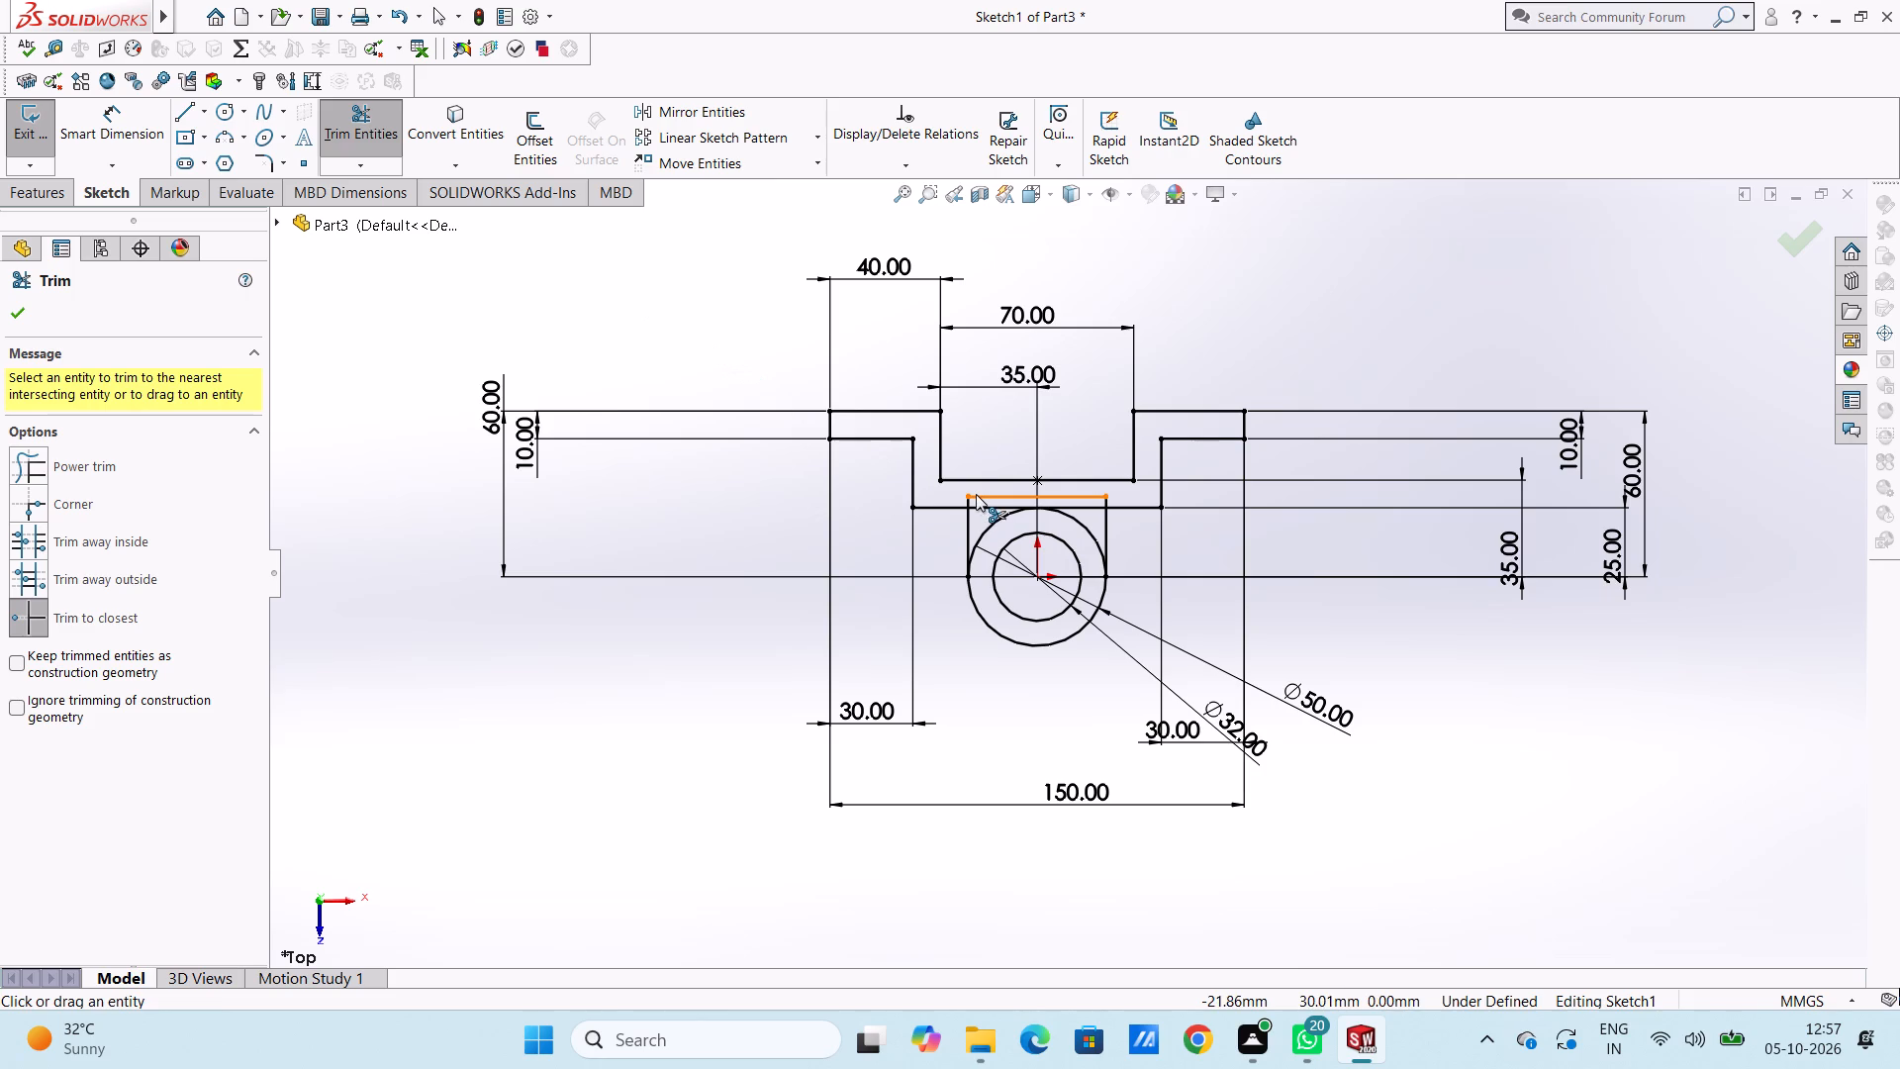
{"action": "left_click", "coordinate": [976, 494]}
{"action": "left_click", "coordinate": [966, 496]}
{"action": "left_click", "coordinate": [976, 506]}
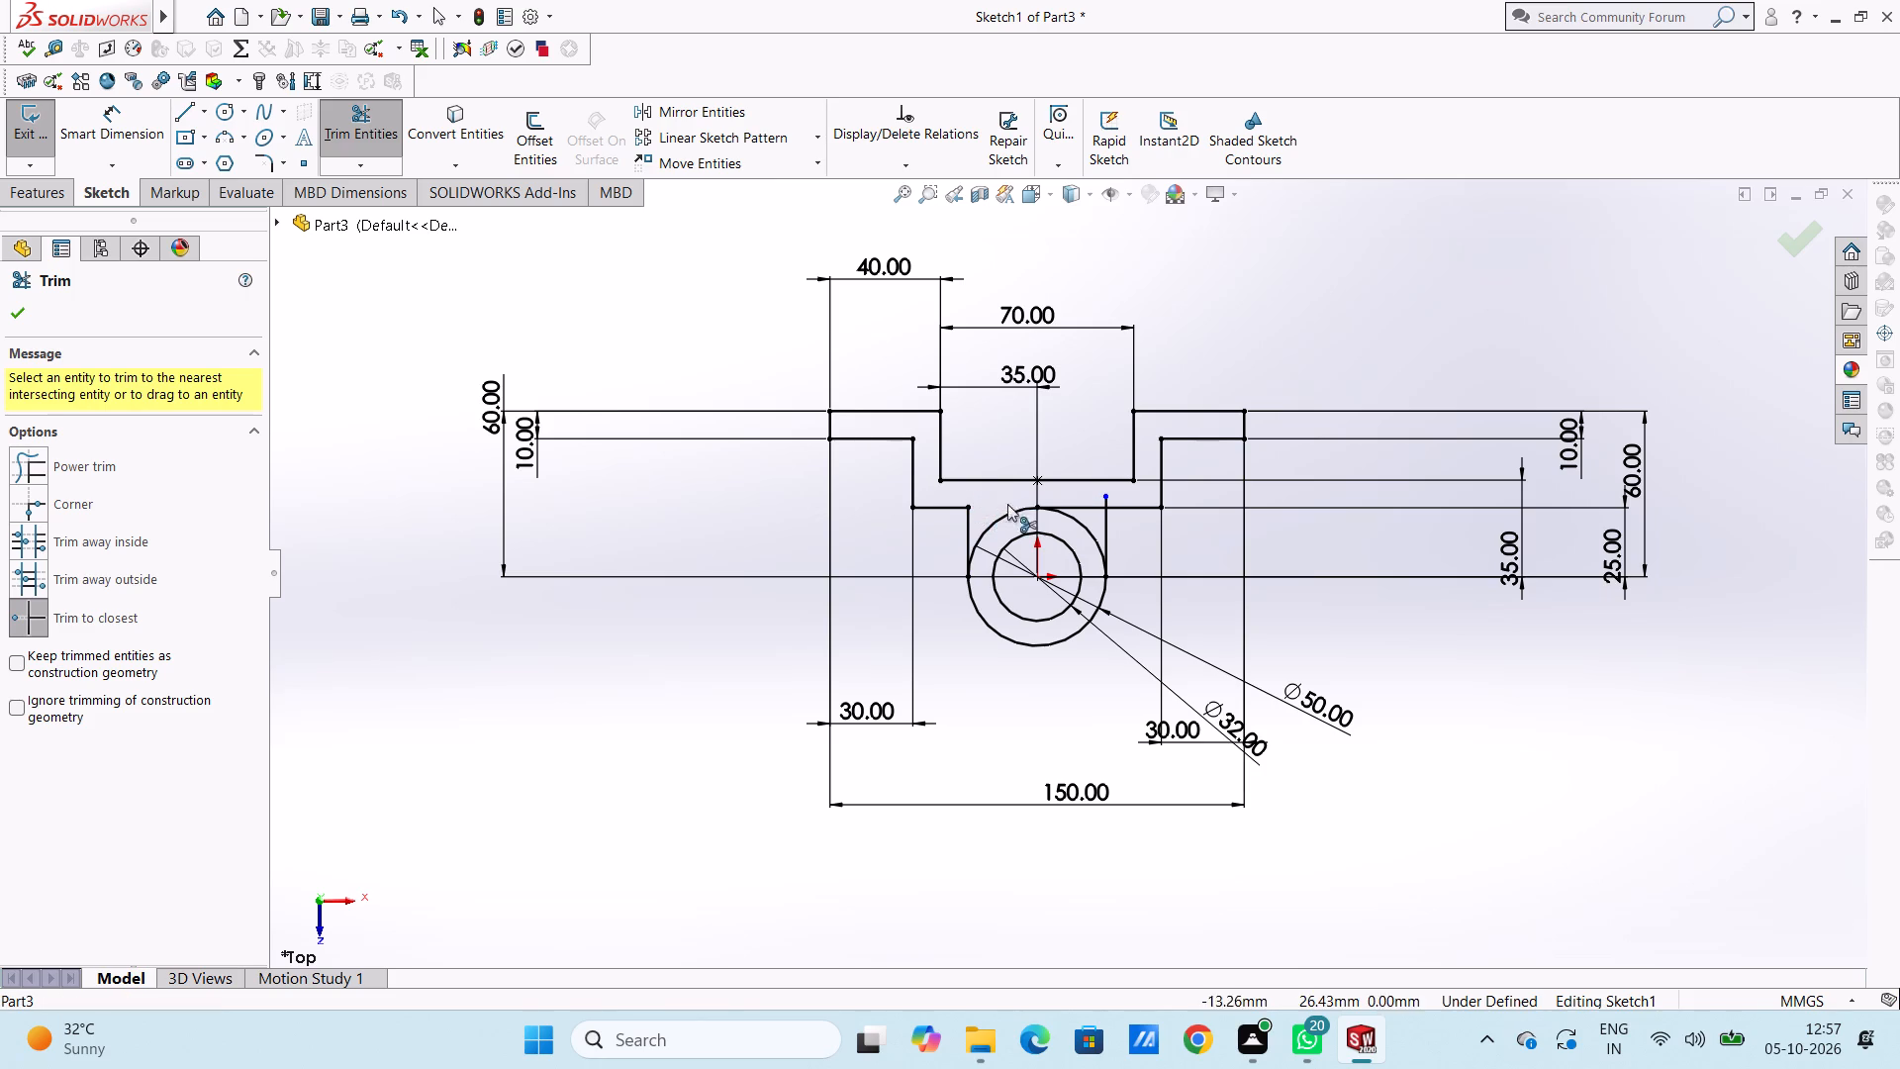
{"action": "left_click", "coordinate": [1078, 507]}
{"action": "left_click", "coordinate": [1107, 496]}
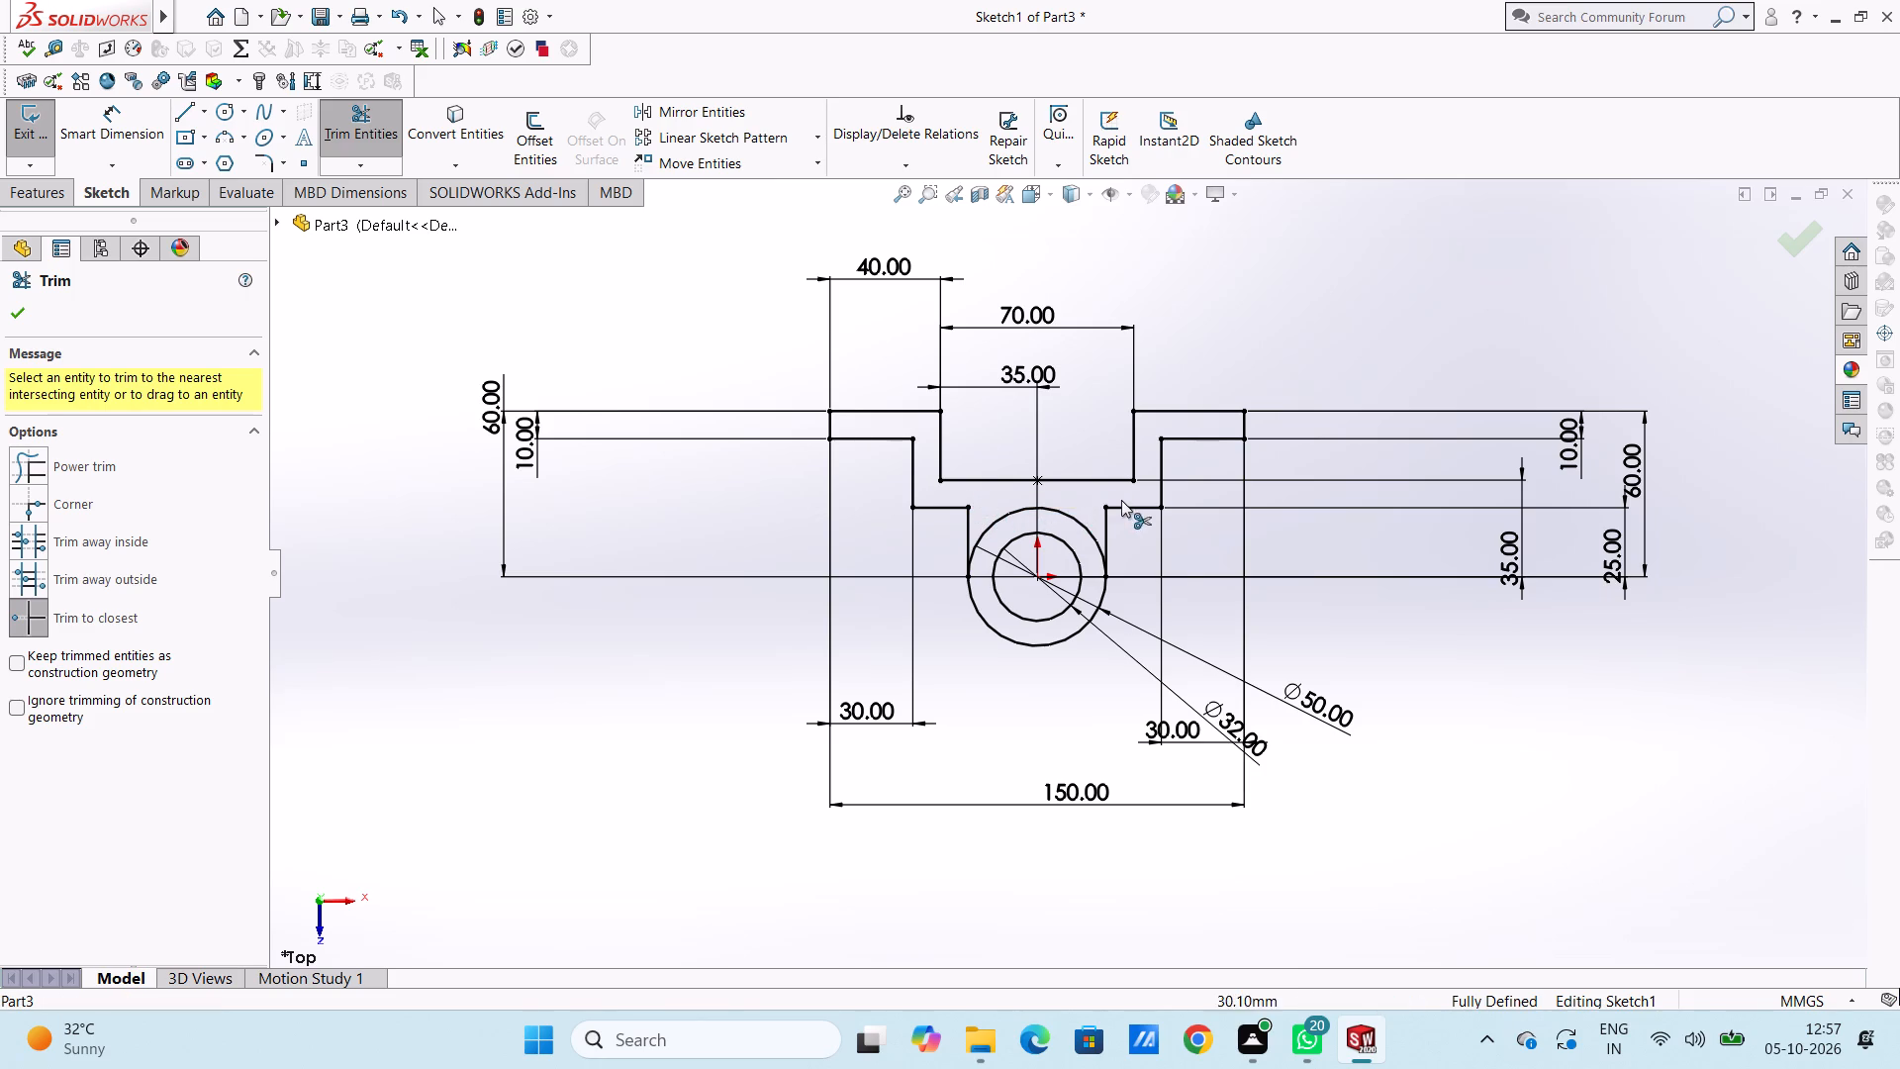
{"action": "key", "text": "Escape"}
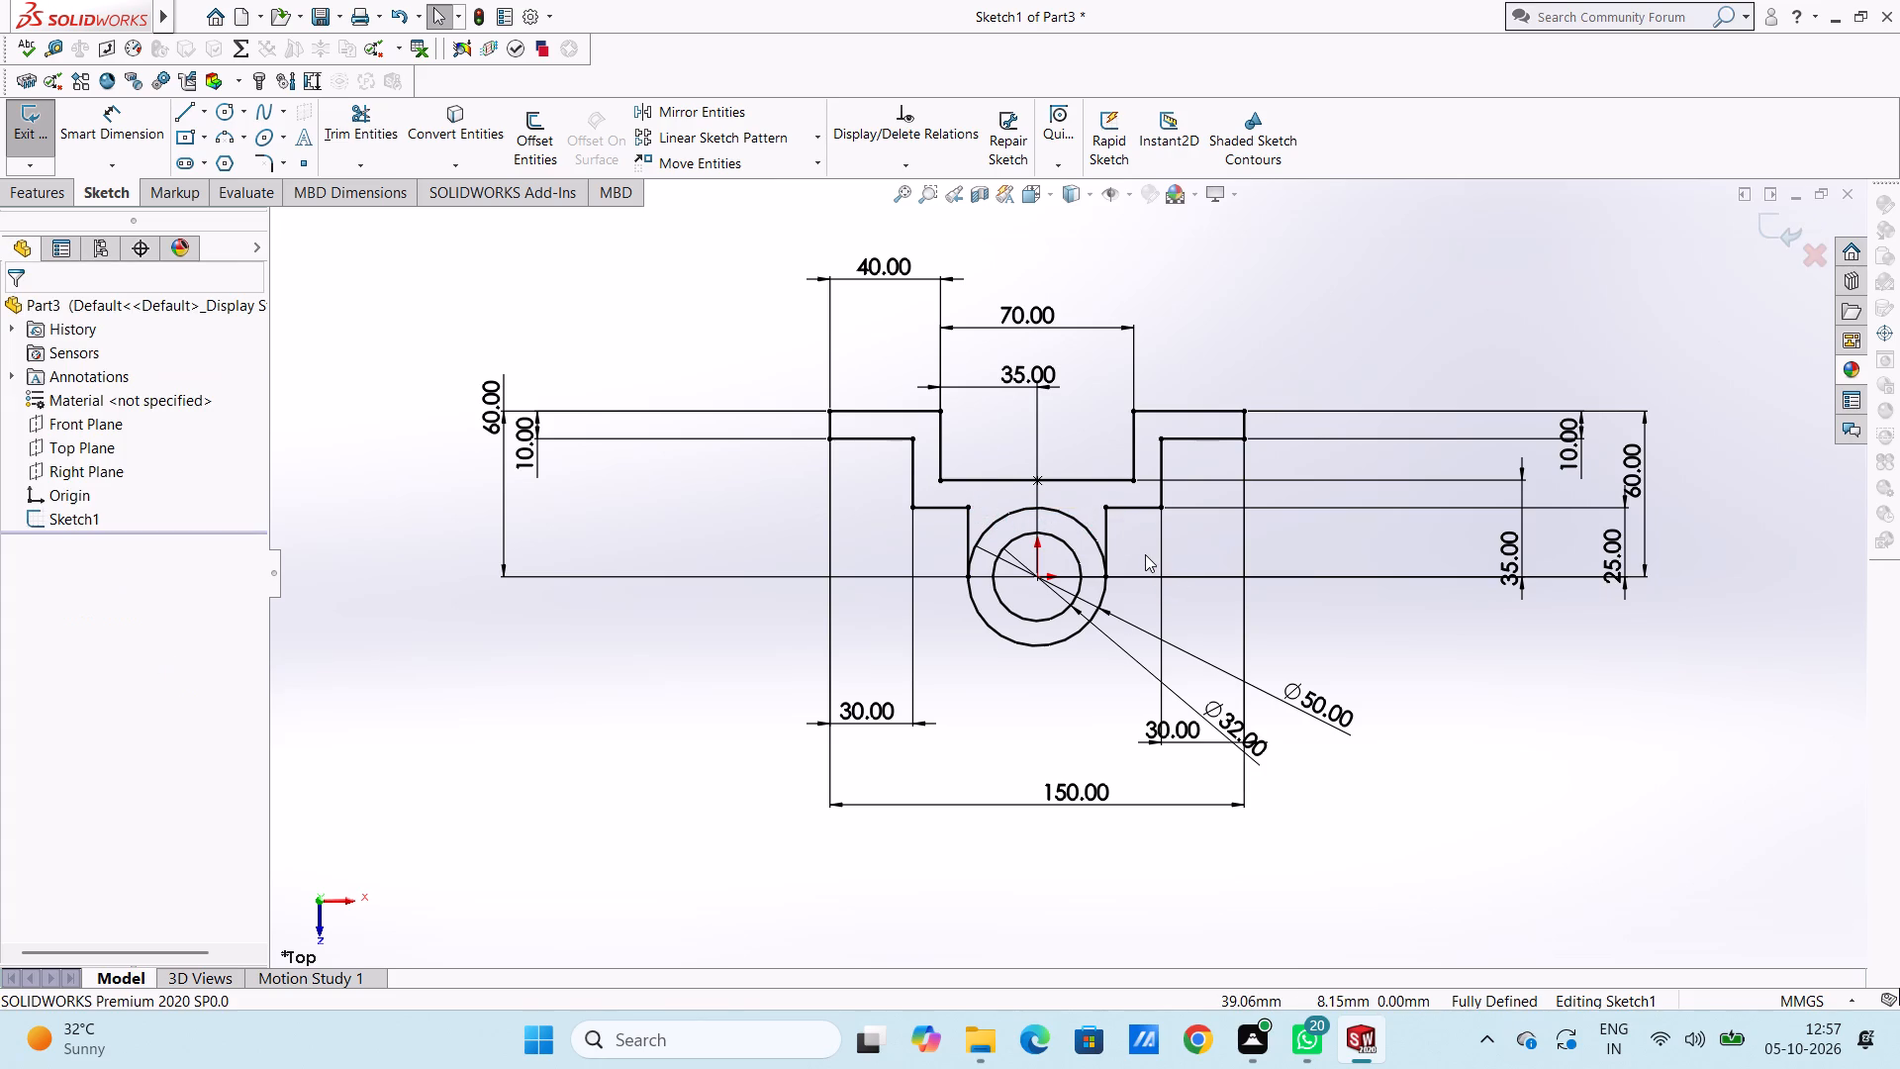
{"action": "key", "text": "Escape"}
{"action": "key", "text": "Escape"}
{"action": "key", "text": "Escape"}
Add 3 mm sketch fillets to the two corners where the vertical tangent lines meet the profile's bottom line.
{"action": "left_click", "coordinate": [256, 156]}
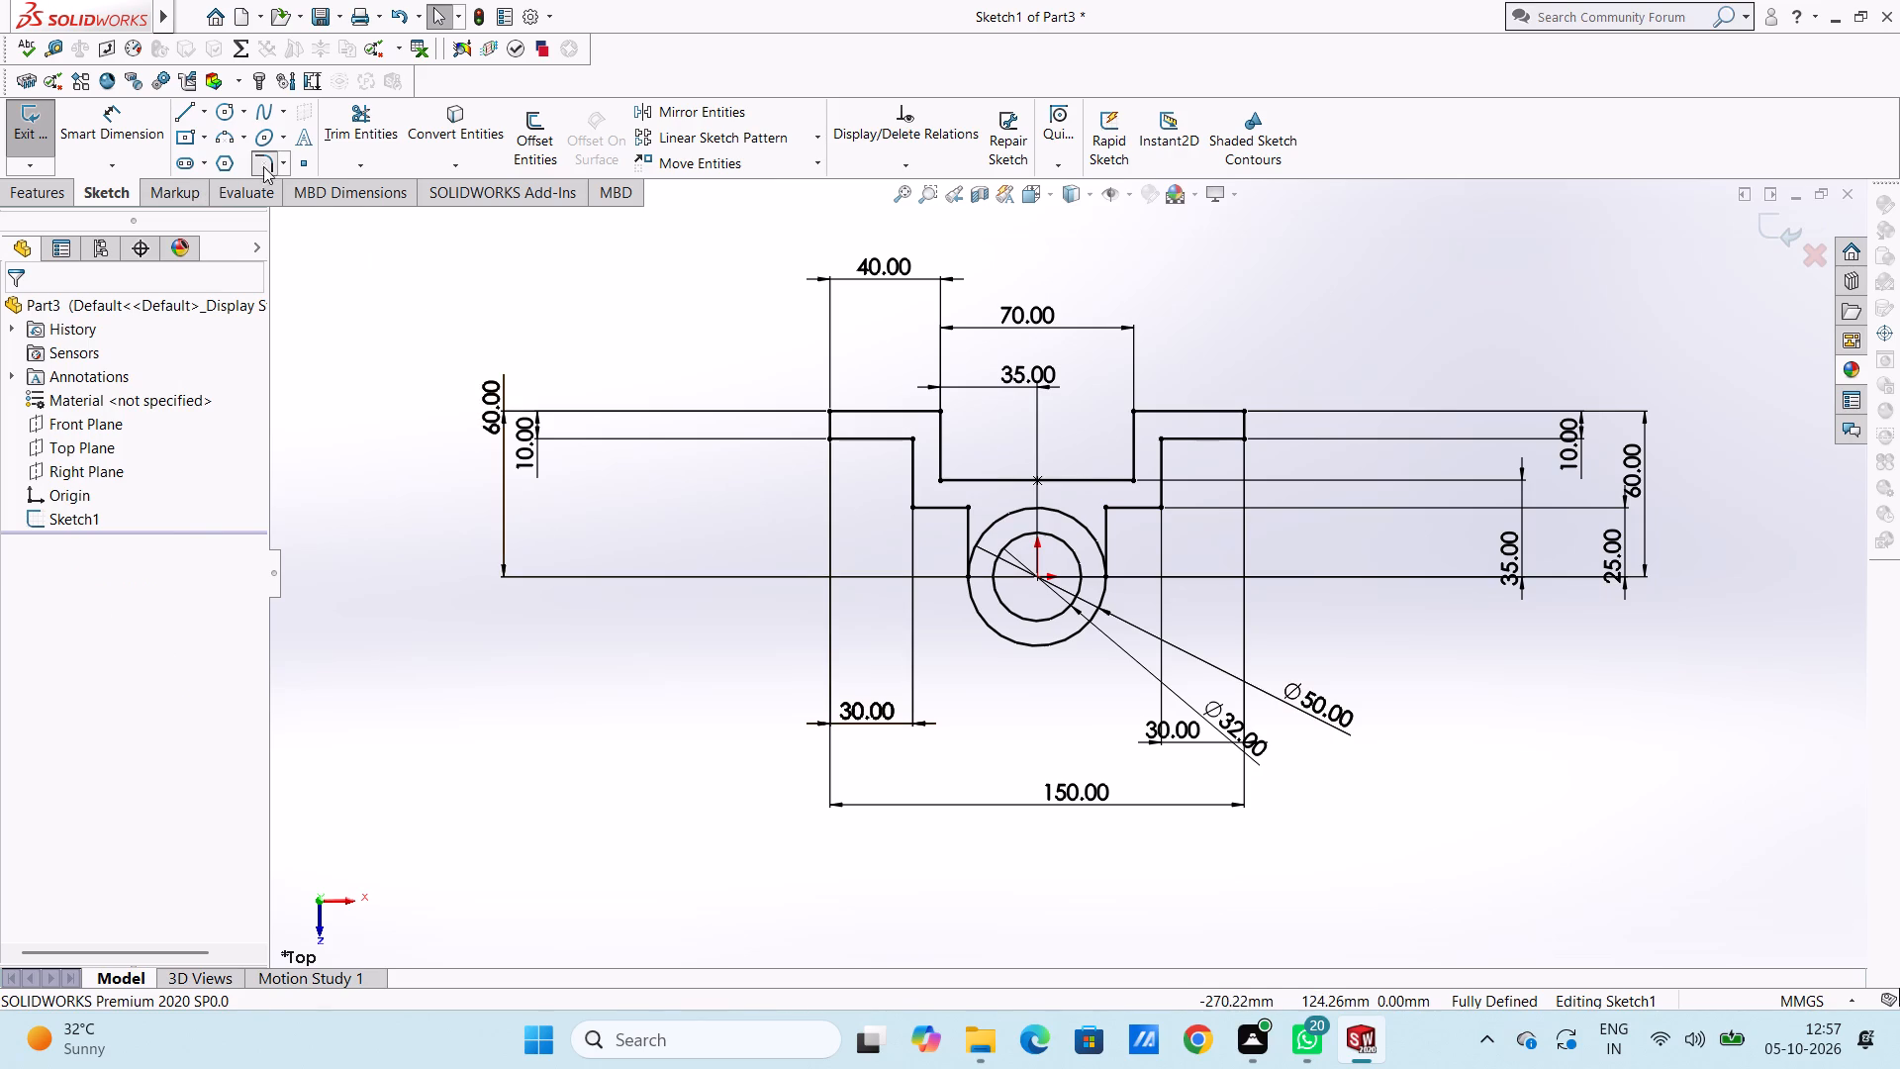
{"action": "key", "text": "3"}
{"action": "key", "text": "Return"}
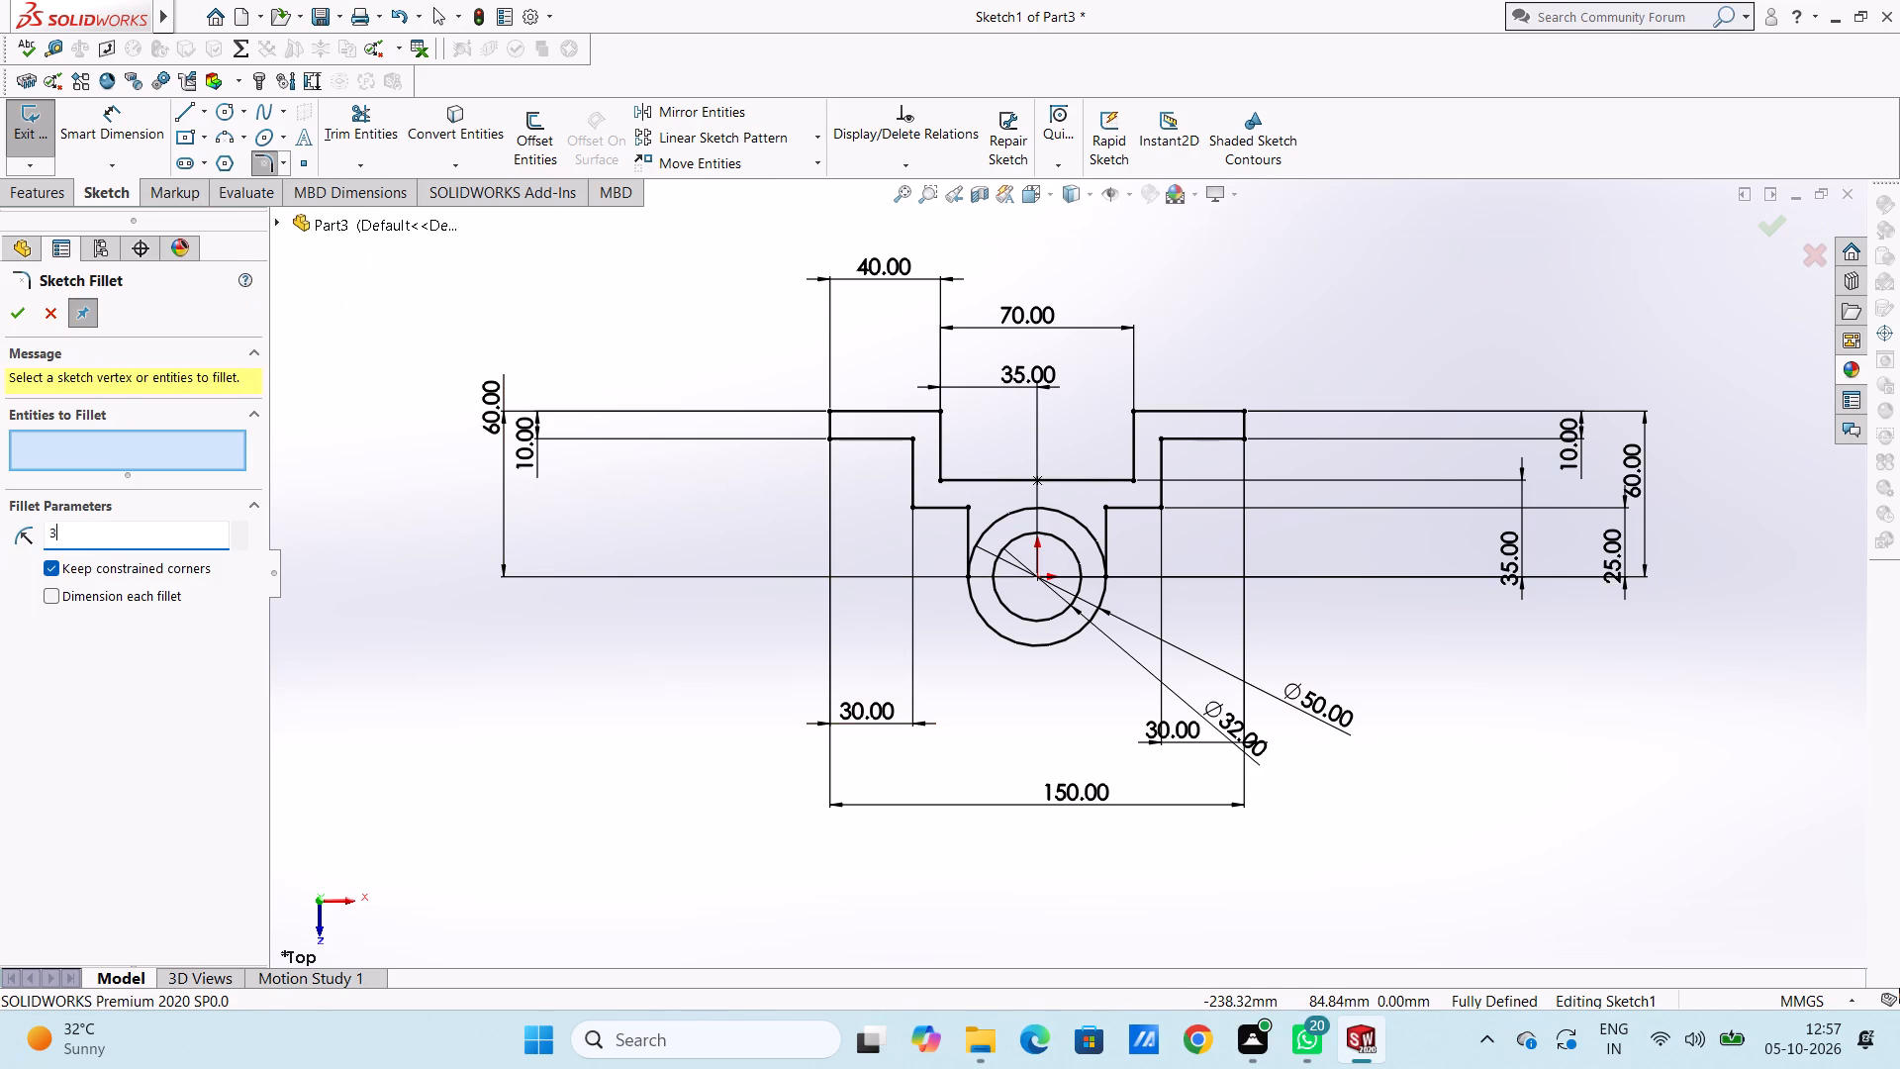
{"action": "left_click", "coordinate": [973, 509]}
{"action": "left_click", "coordinate": [1108, 503]}
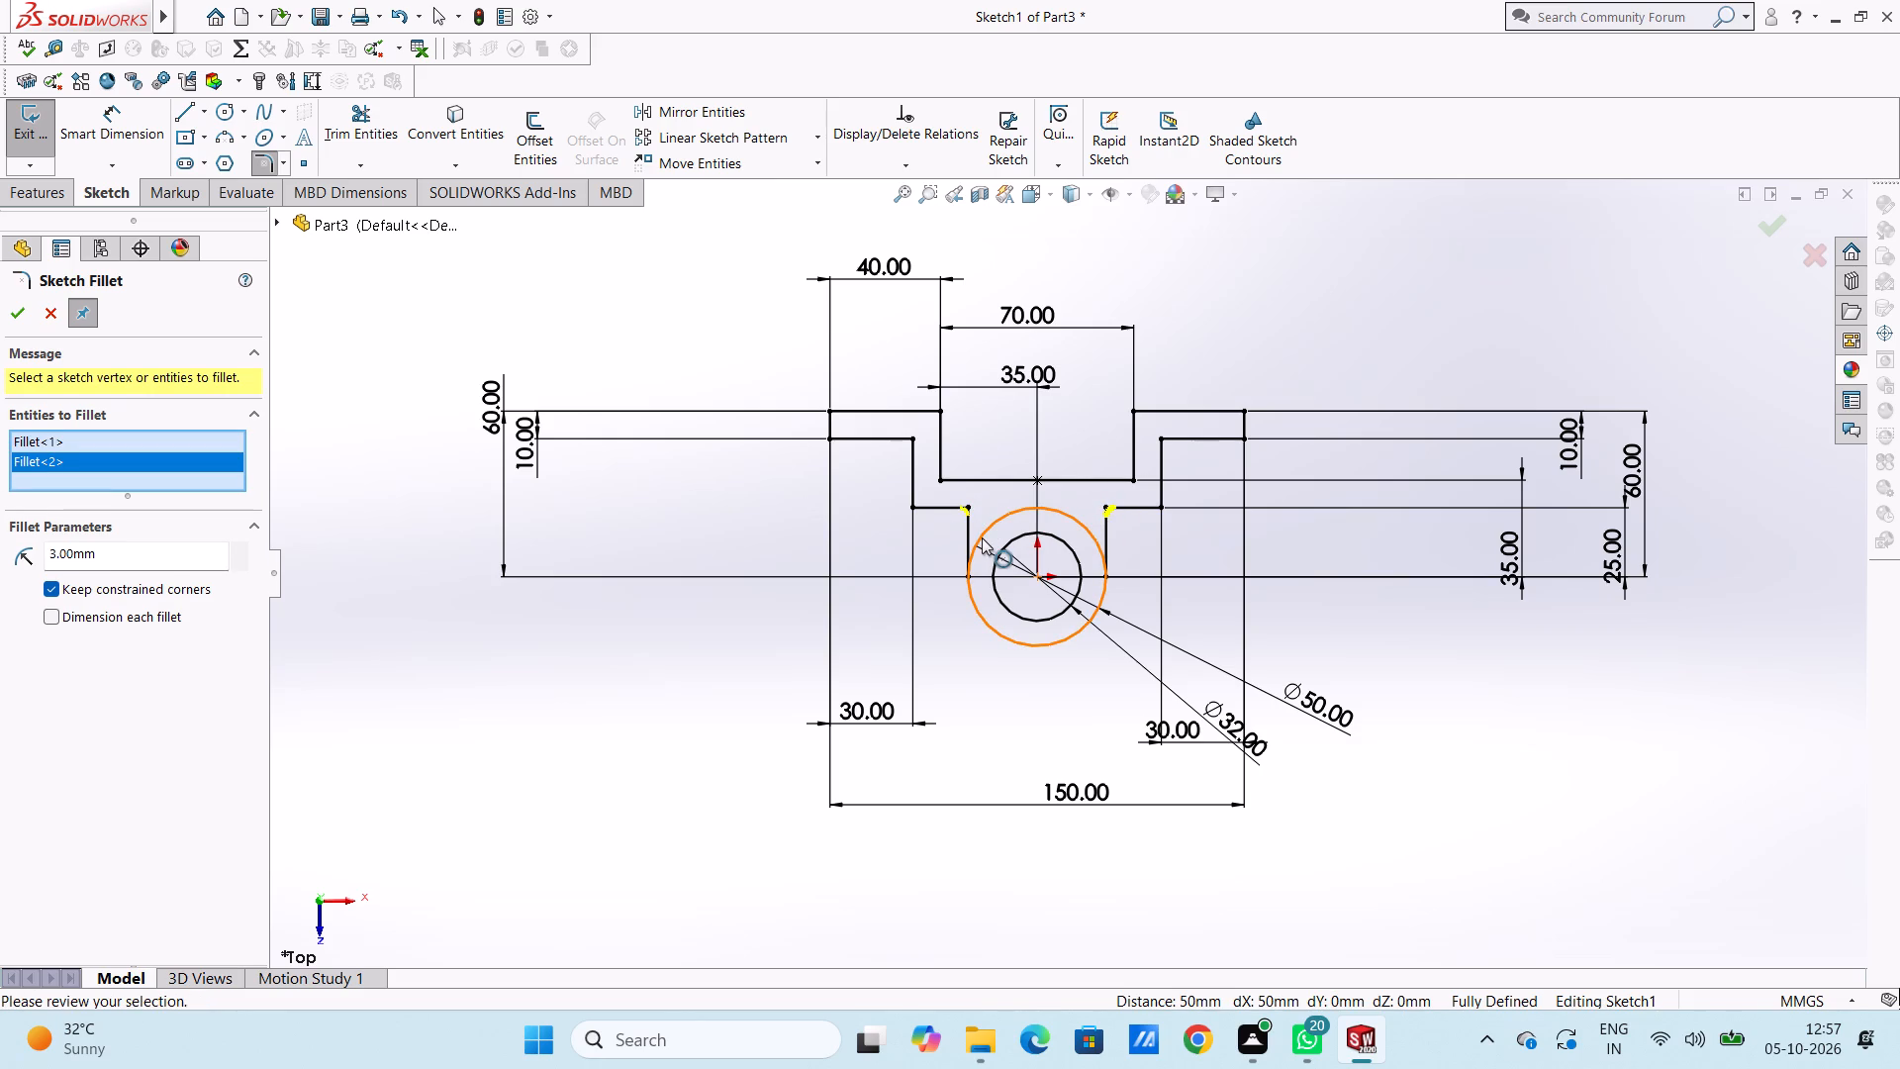
{"action": "left_click", "coordinate": [8, 314]}
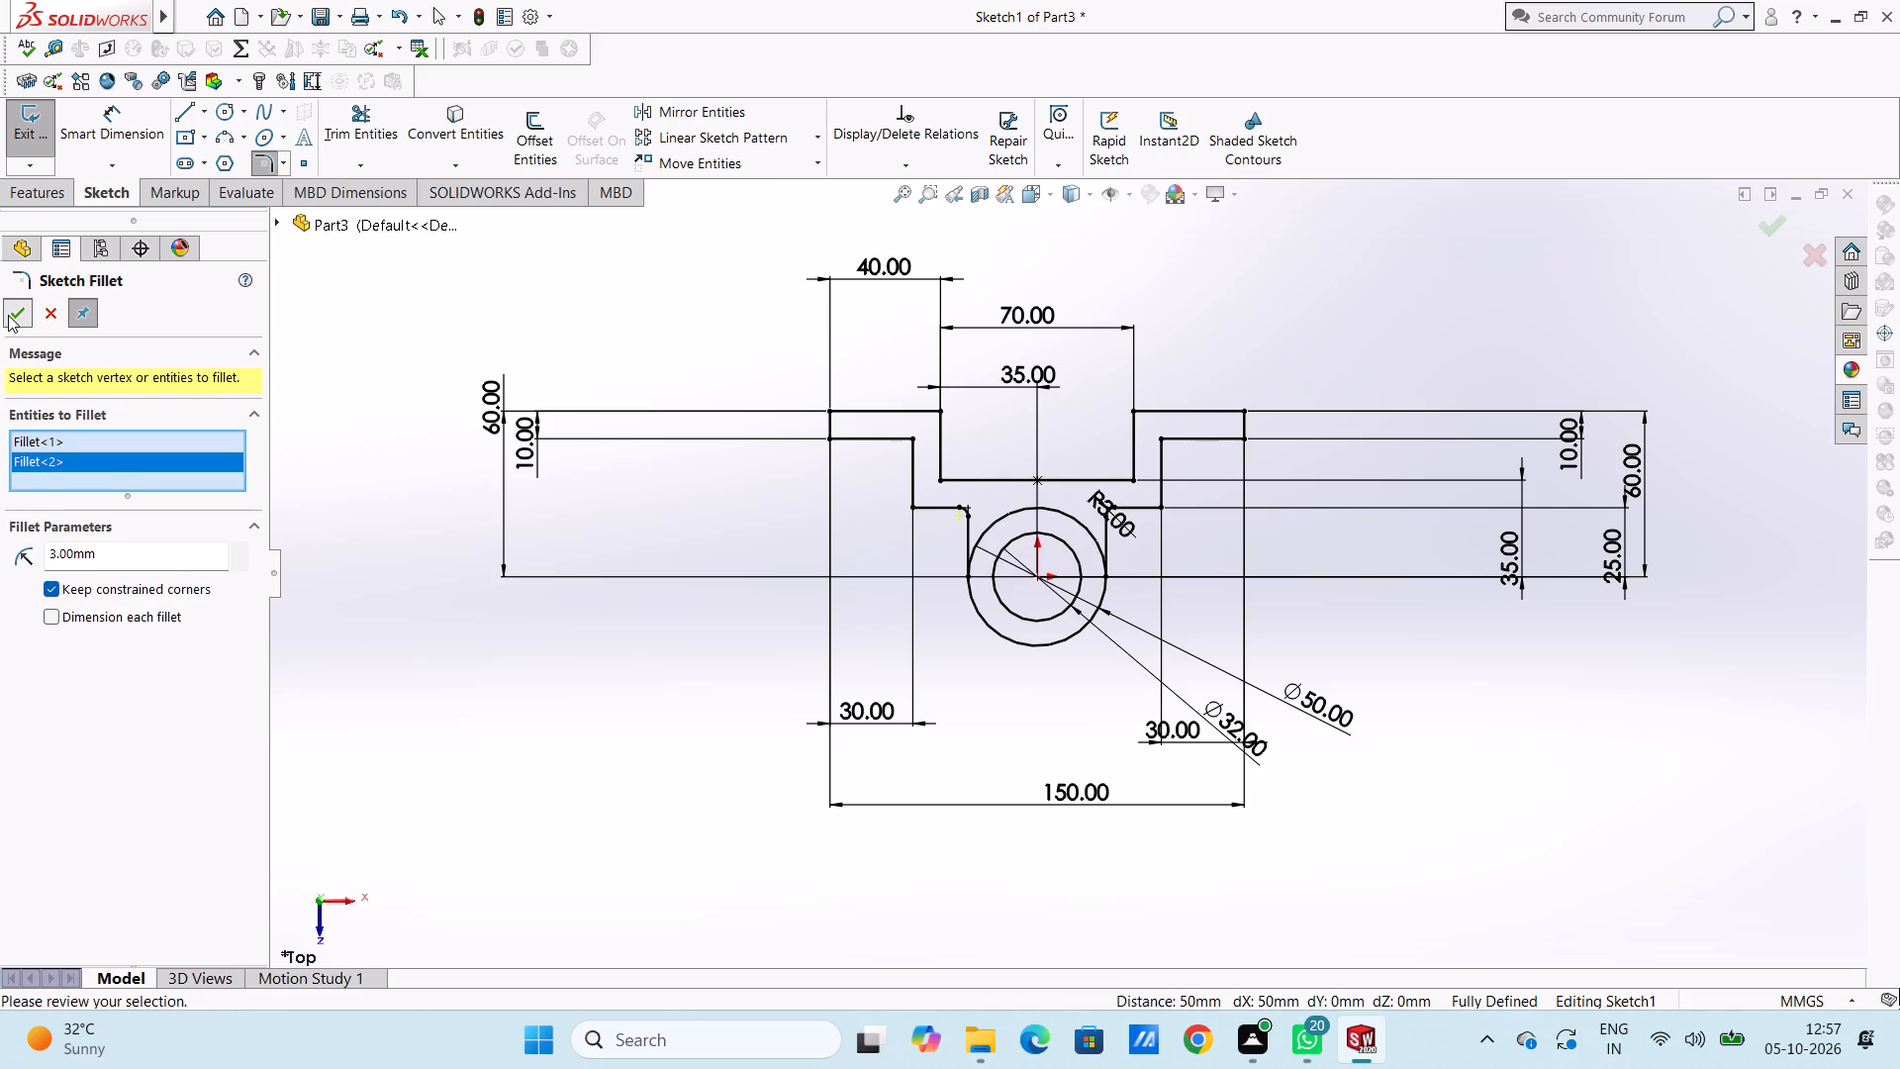
{"action": "left_click", "coordinate": [11, 314]}
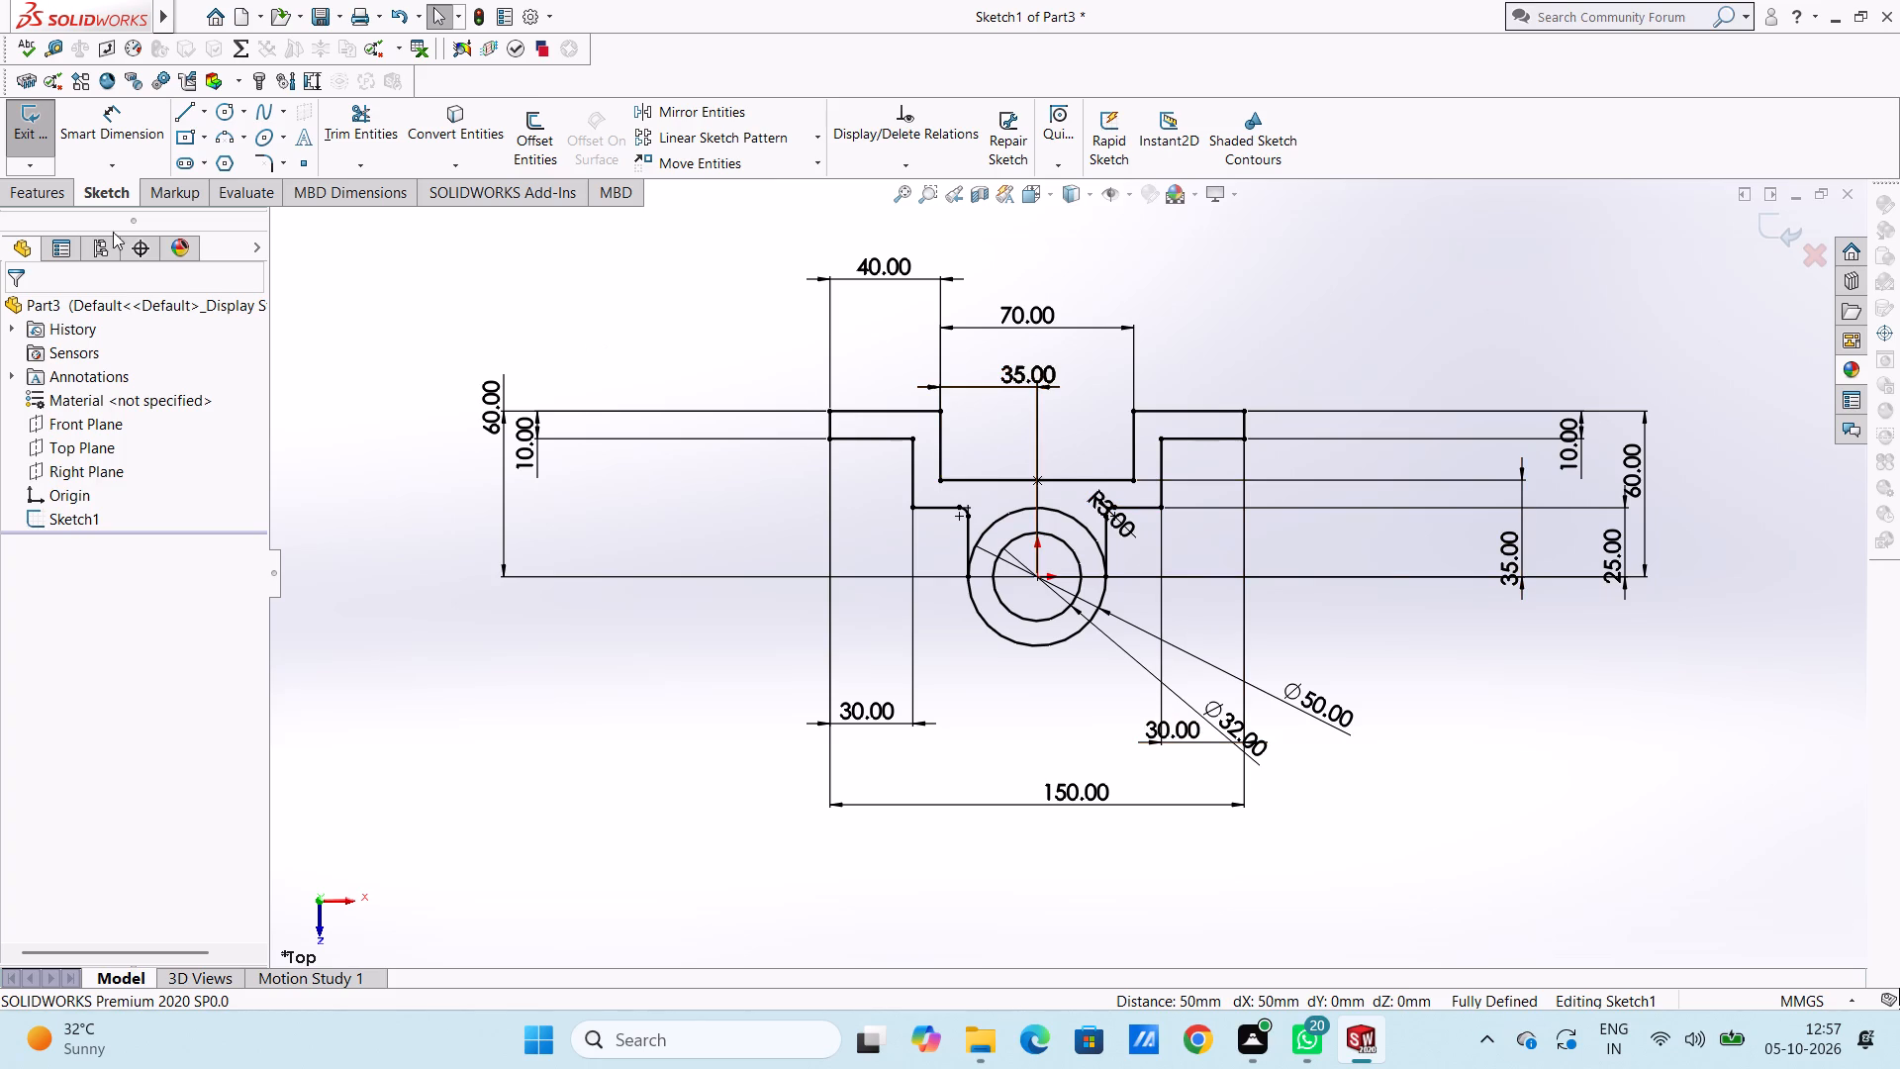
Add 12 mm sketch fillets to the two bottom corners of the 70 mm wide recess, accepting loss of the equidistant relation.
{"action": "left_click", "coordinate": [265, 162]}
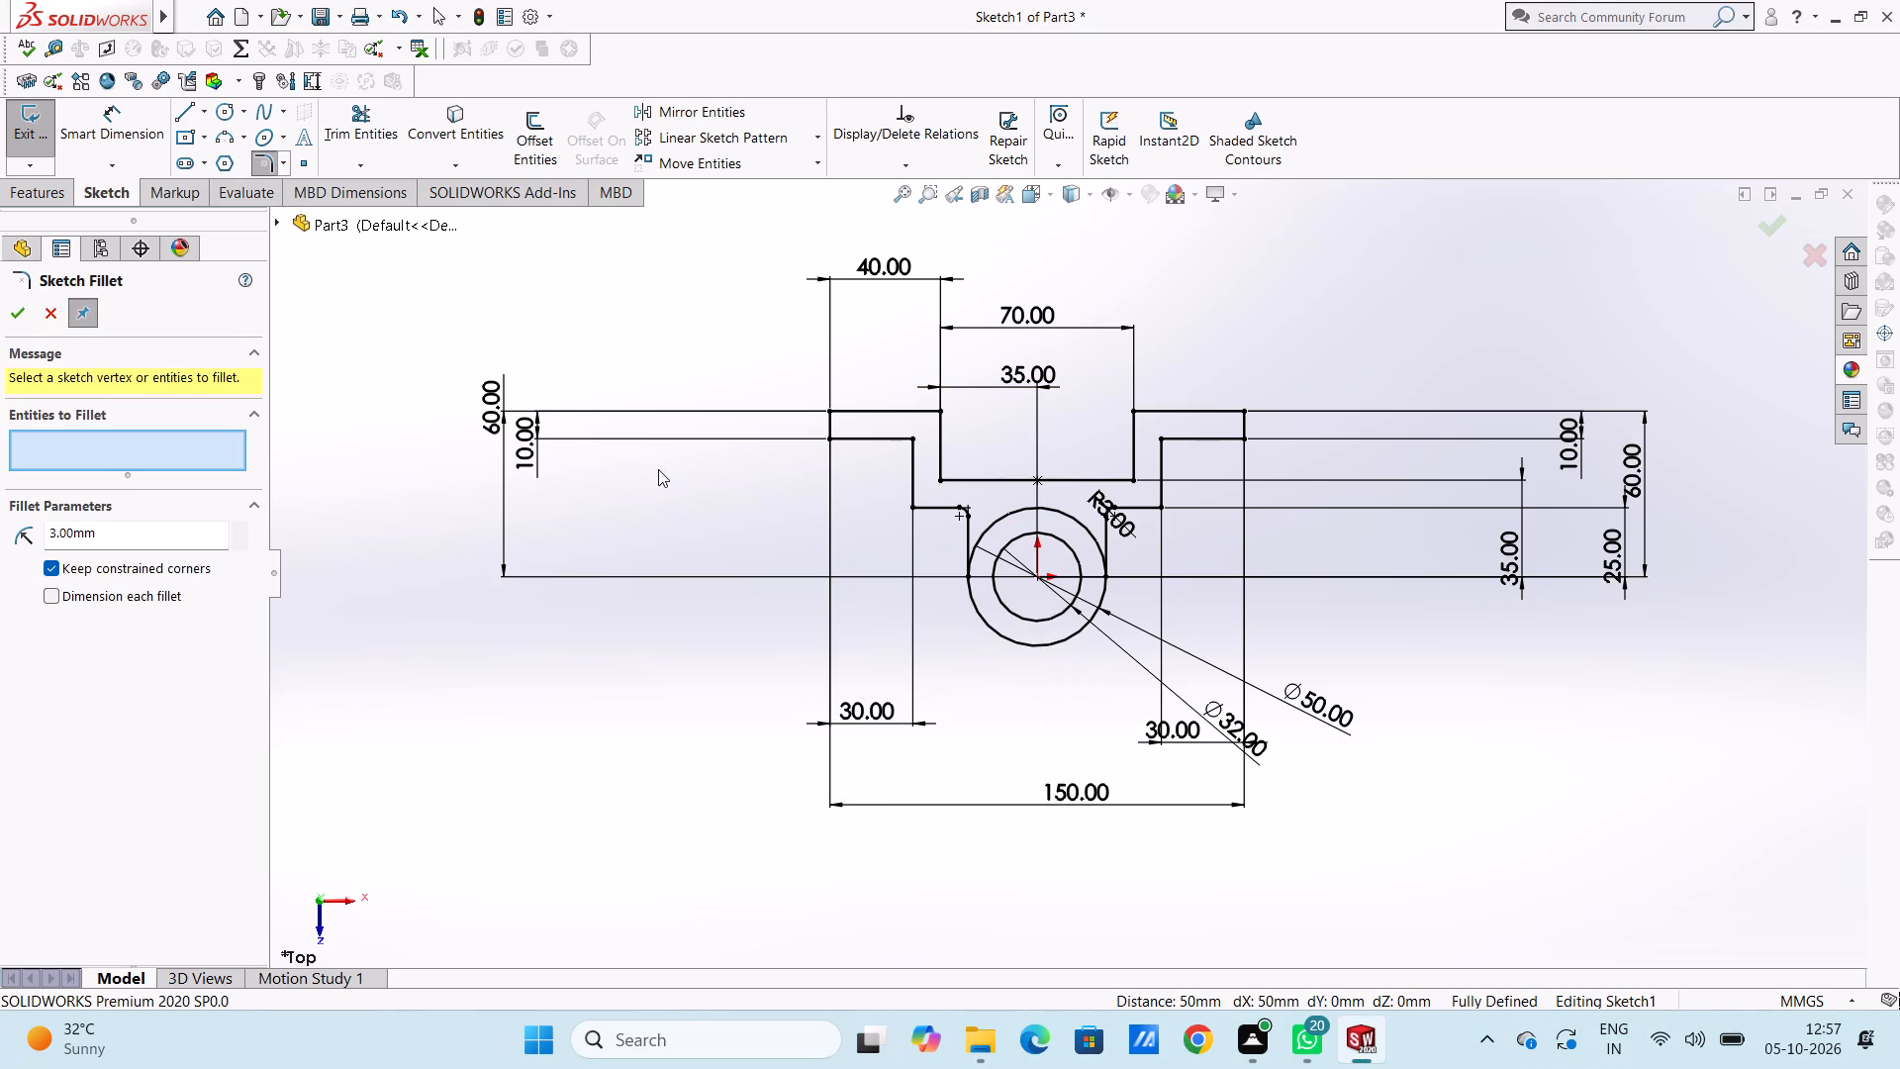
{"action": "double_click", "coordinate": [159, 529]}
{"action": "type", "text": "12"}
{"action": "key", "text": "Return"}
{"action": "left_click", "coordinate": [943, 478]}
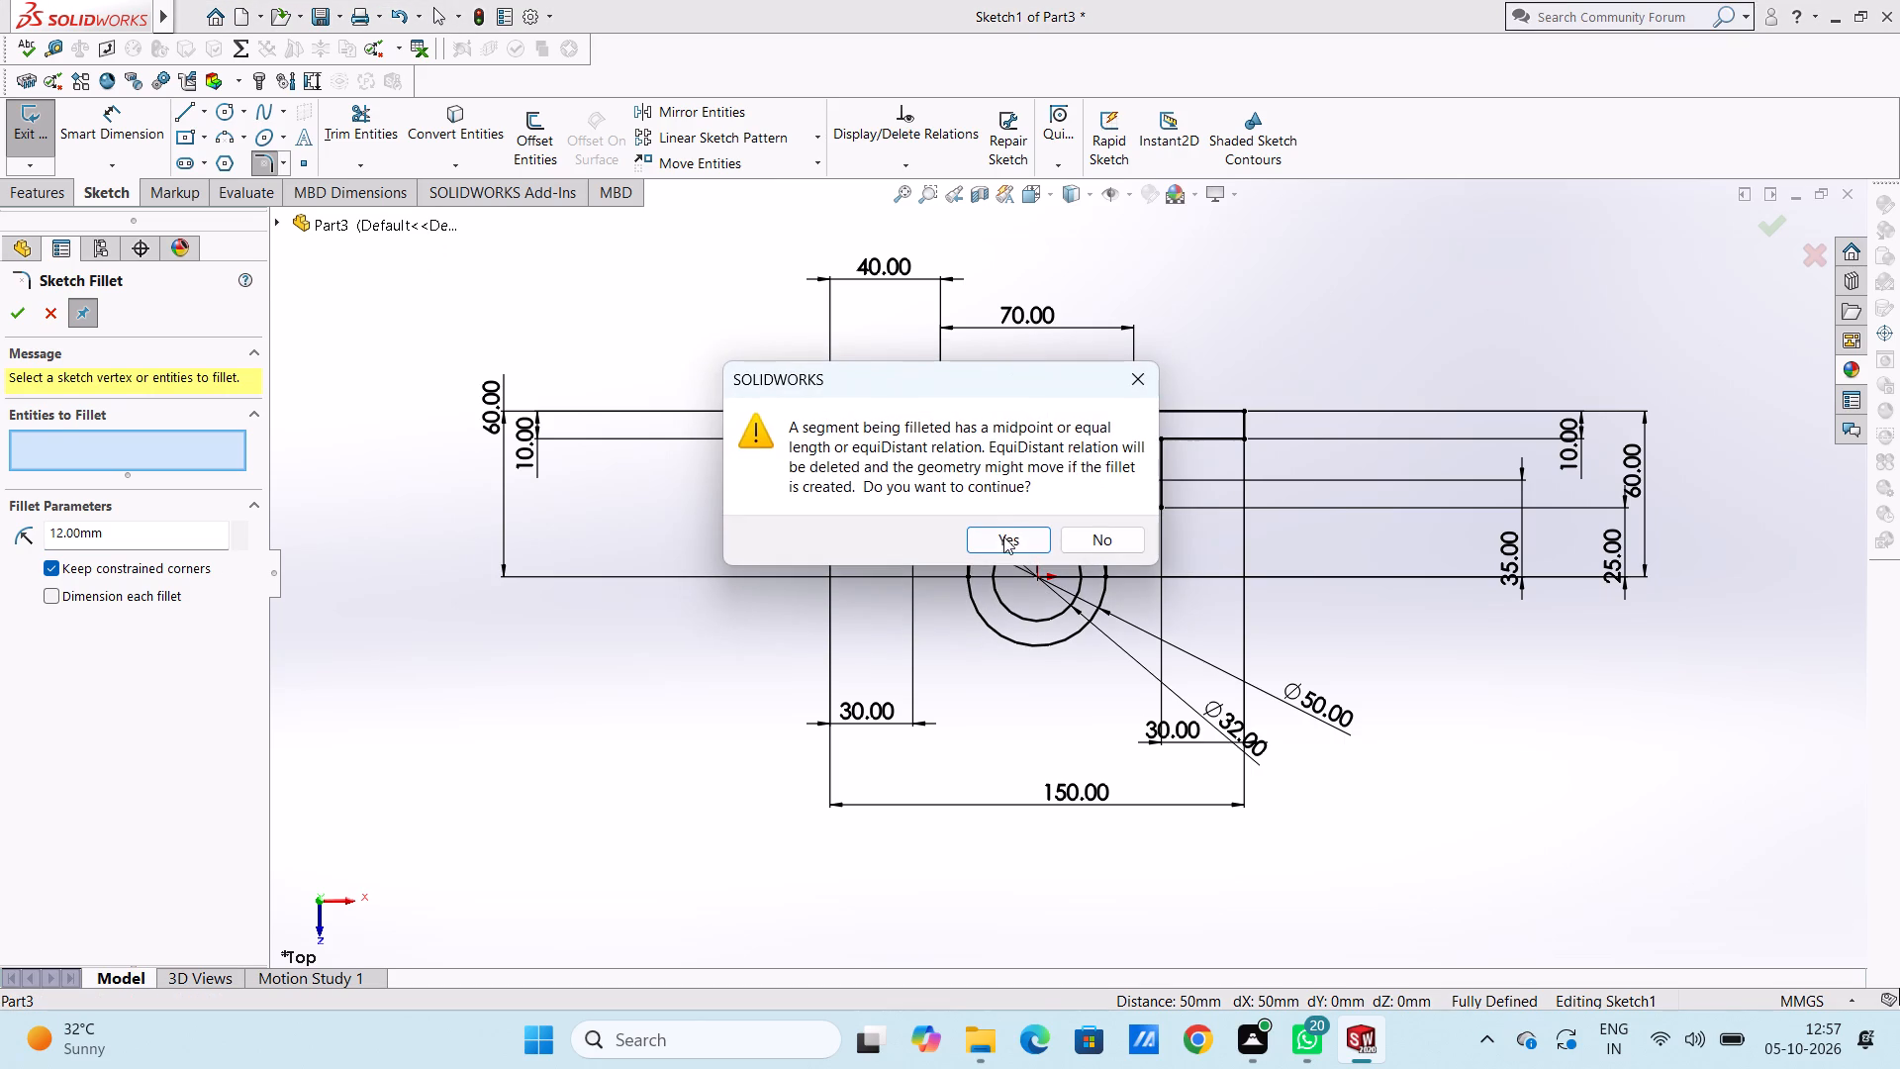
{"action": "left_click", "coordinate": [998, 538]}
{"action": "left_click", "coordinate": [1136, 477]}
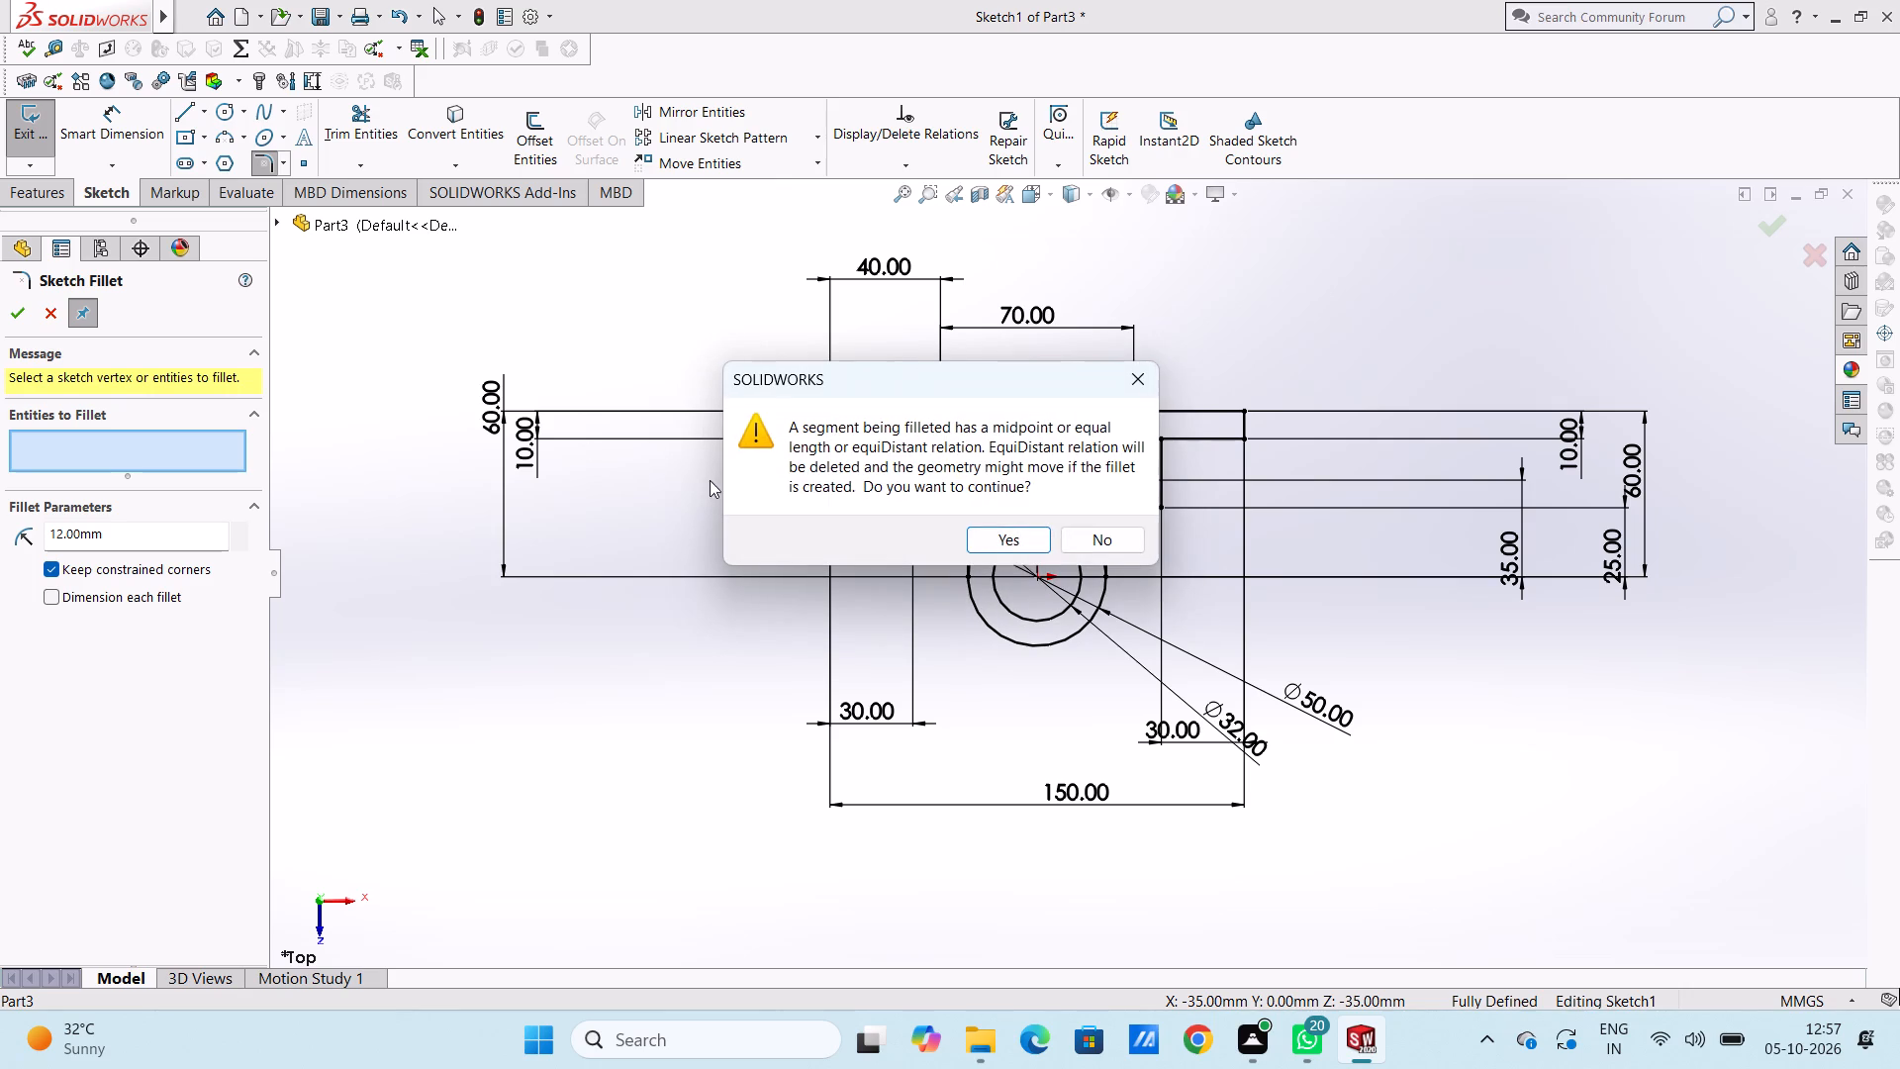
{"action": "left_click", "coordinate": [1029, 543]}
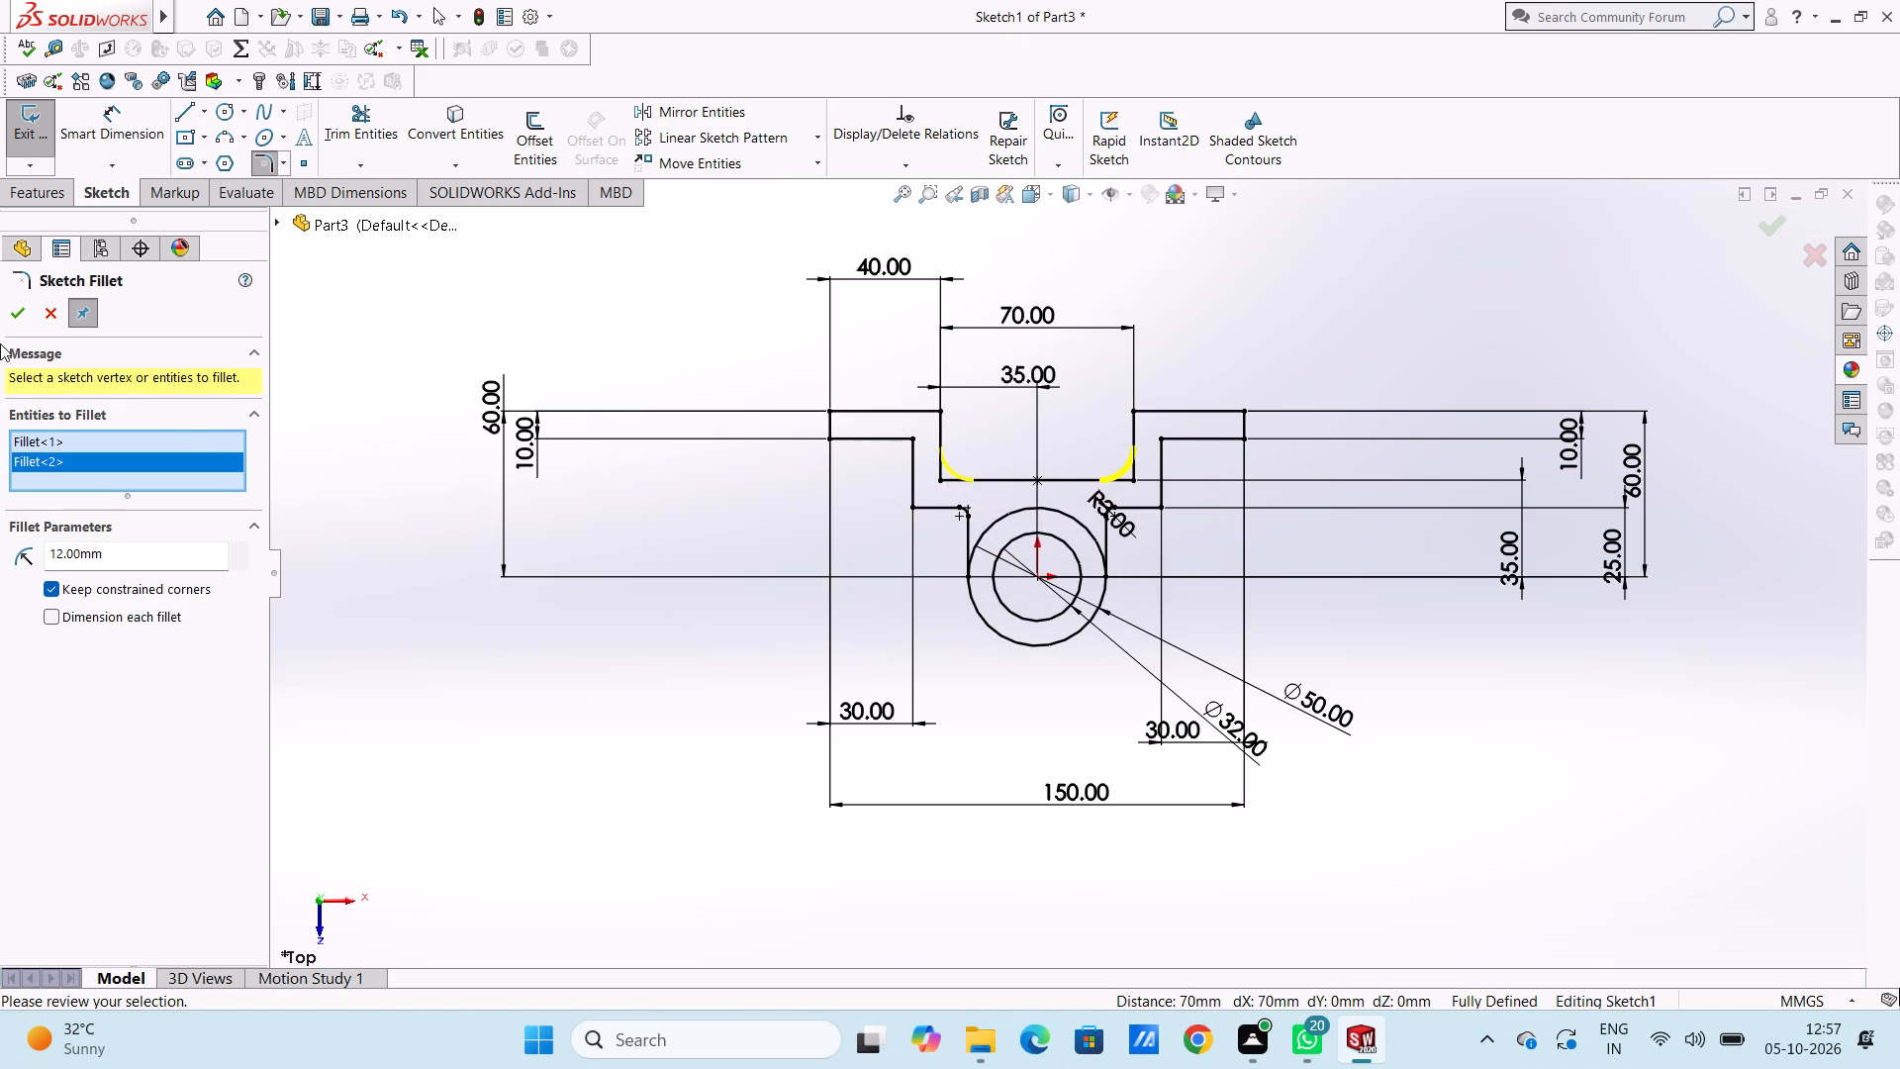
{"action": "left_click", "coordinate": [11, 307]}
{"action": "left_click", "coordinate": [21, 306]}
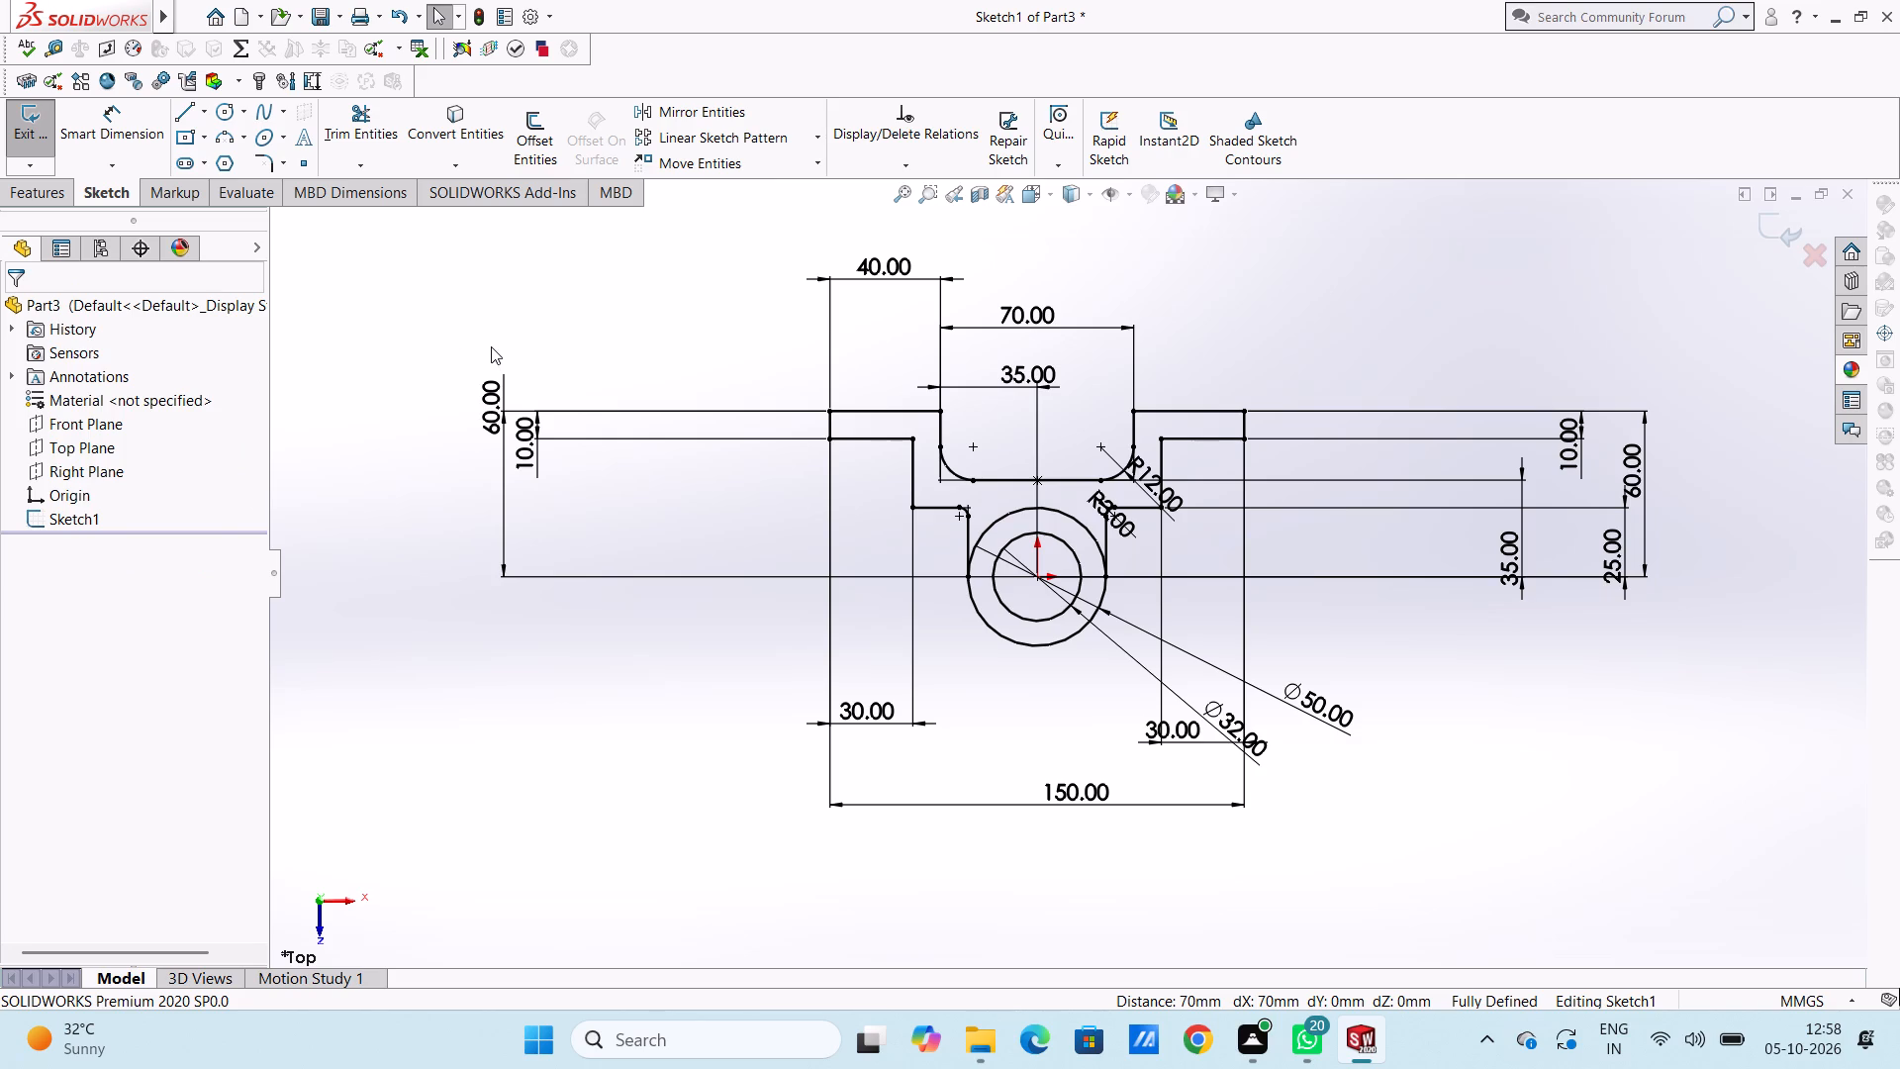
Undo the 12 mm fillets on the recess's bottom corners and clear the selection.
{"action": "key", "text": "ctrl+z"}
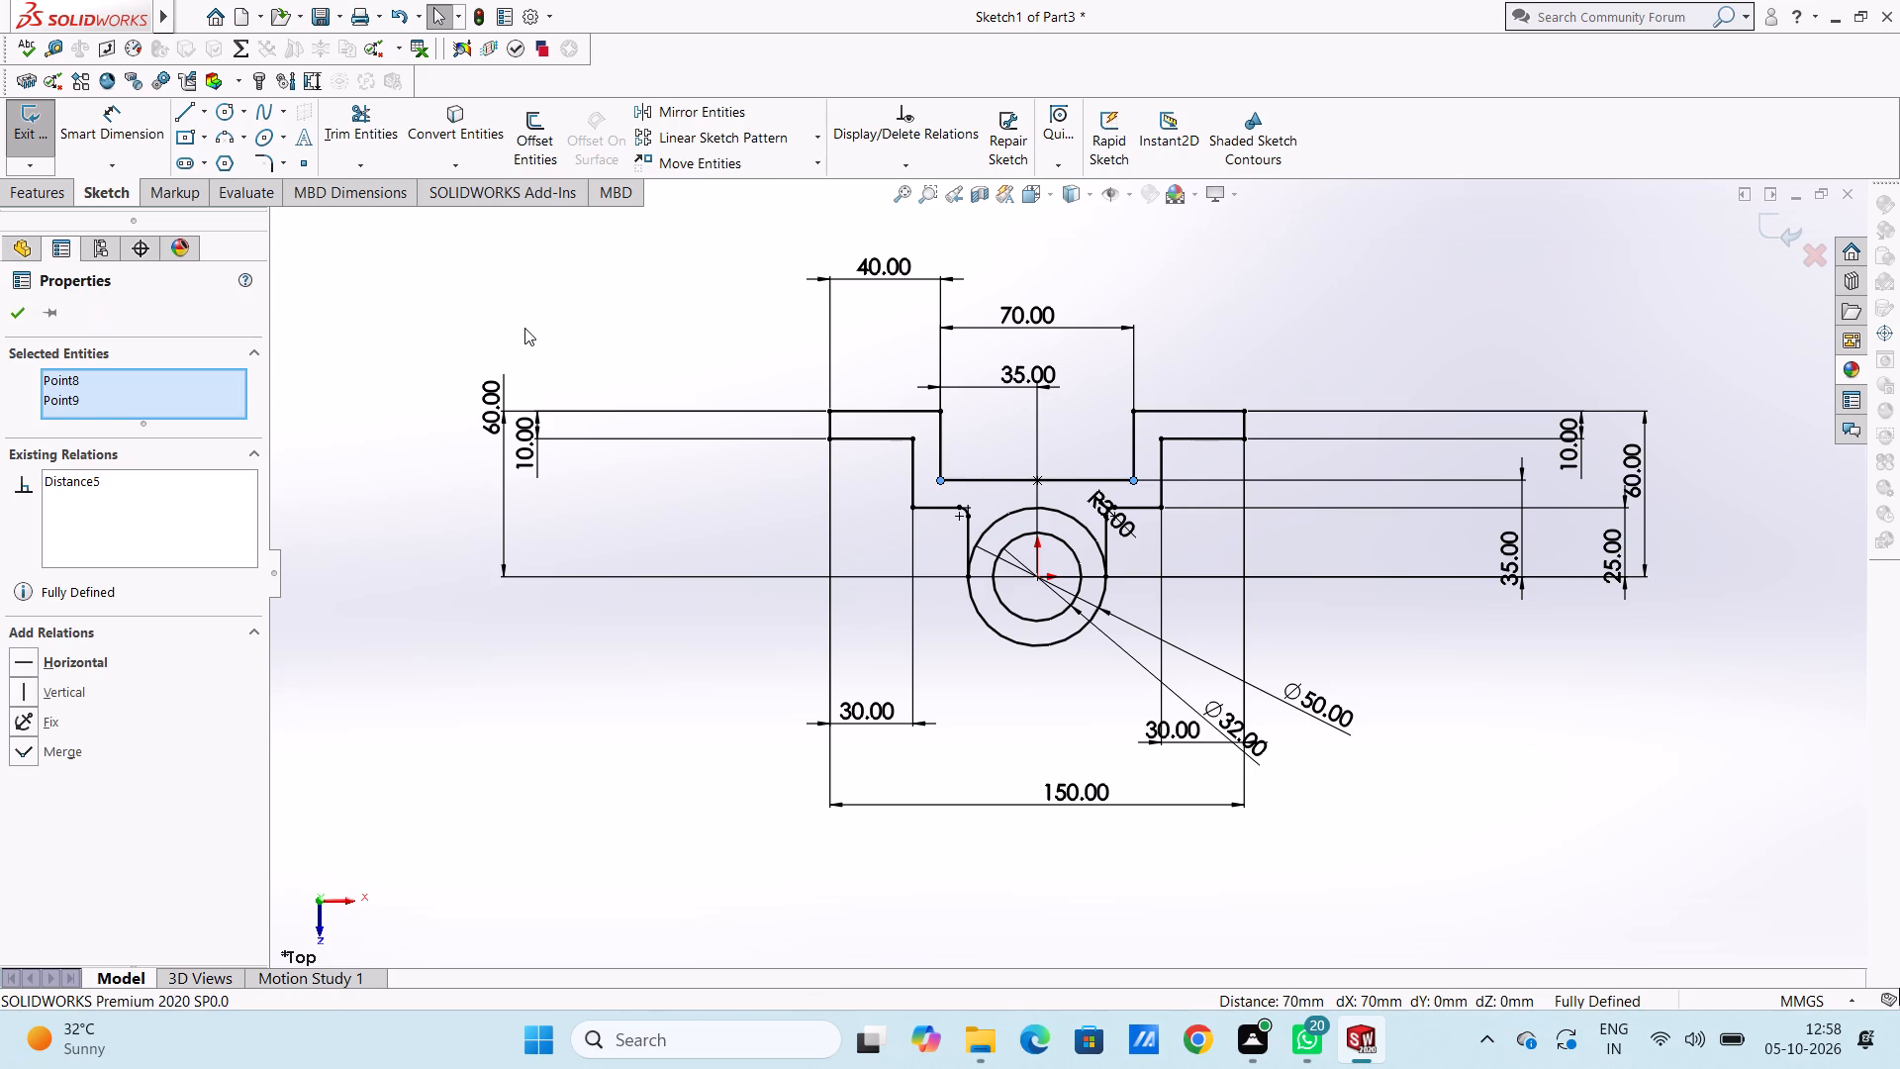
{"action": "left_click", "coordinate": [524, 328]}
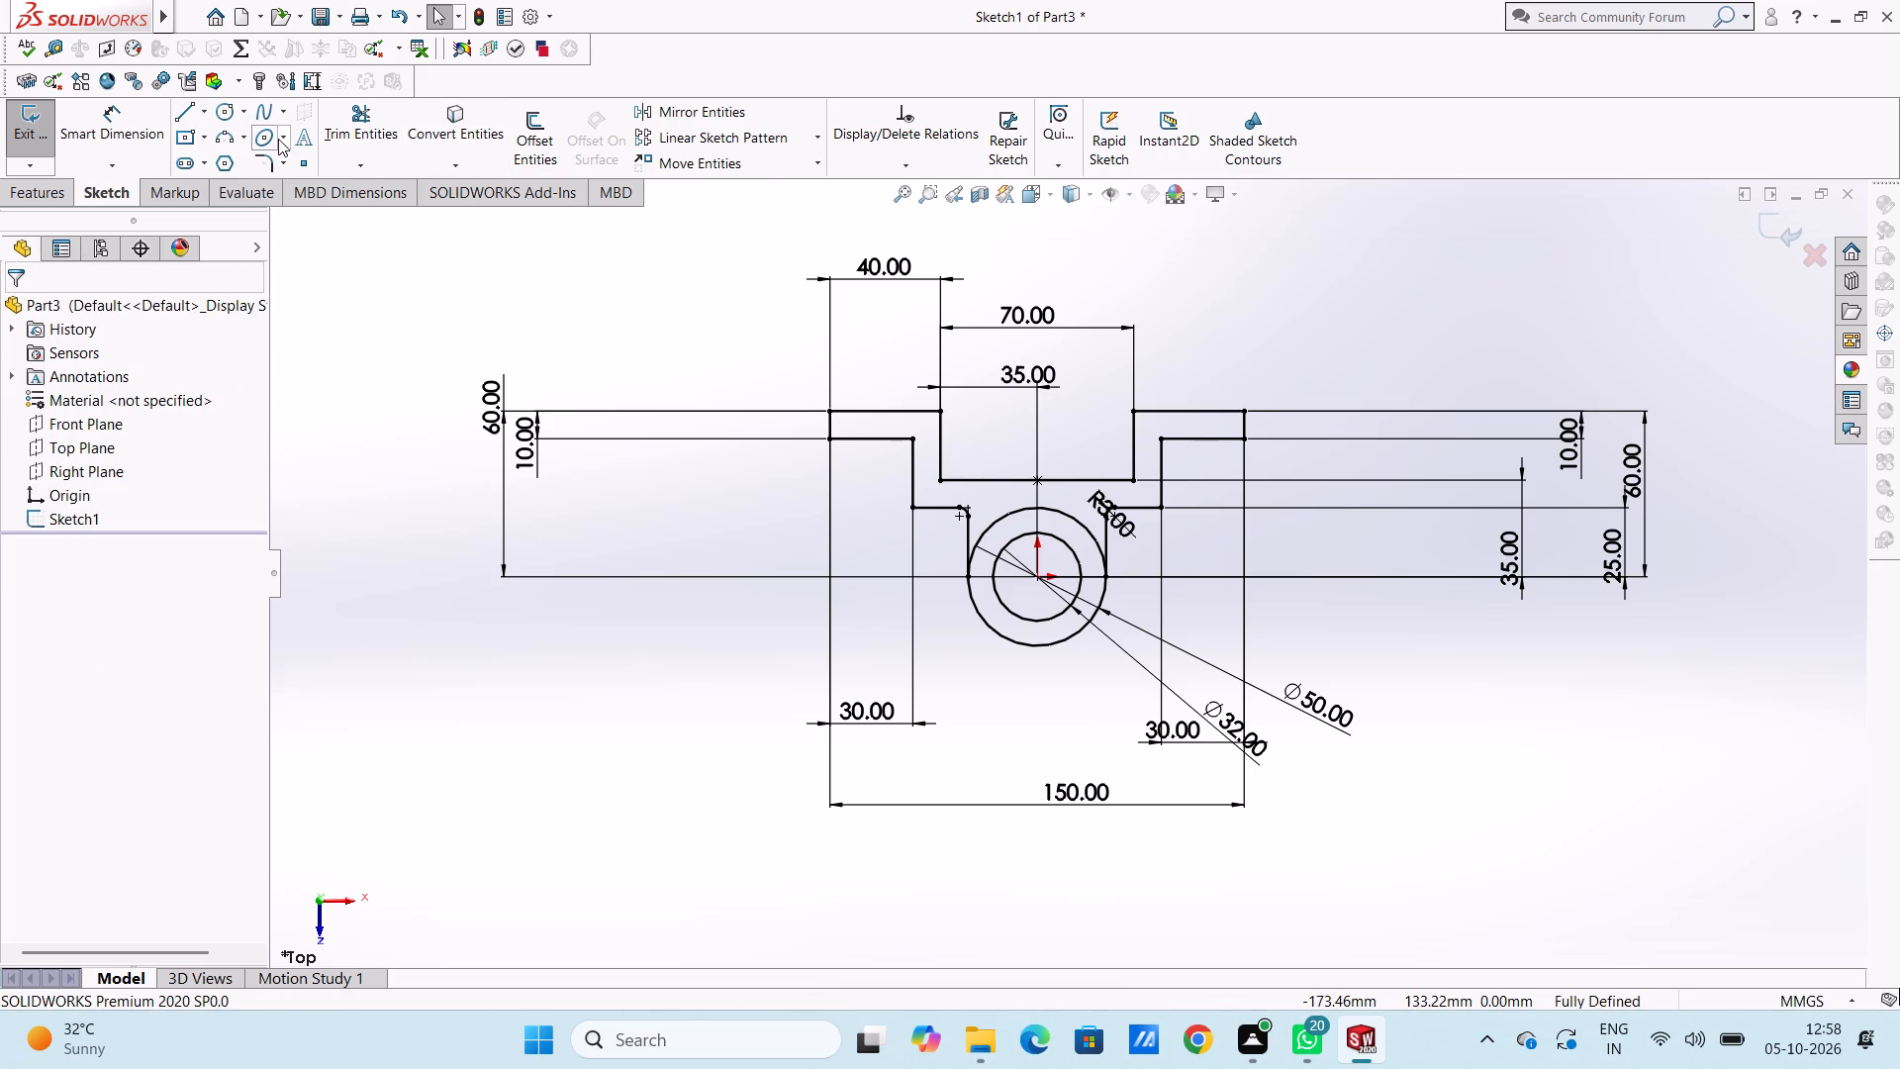
Add 12 mm sketch fillets to the two outer lower corners where the profile's vertical sides meet its bottom line.
{"action": "left_click", "coordinate": [267, 151]}
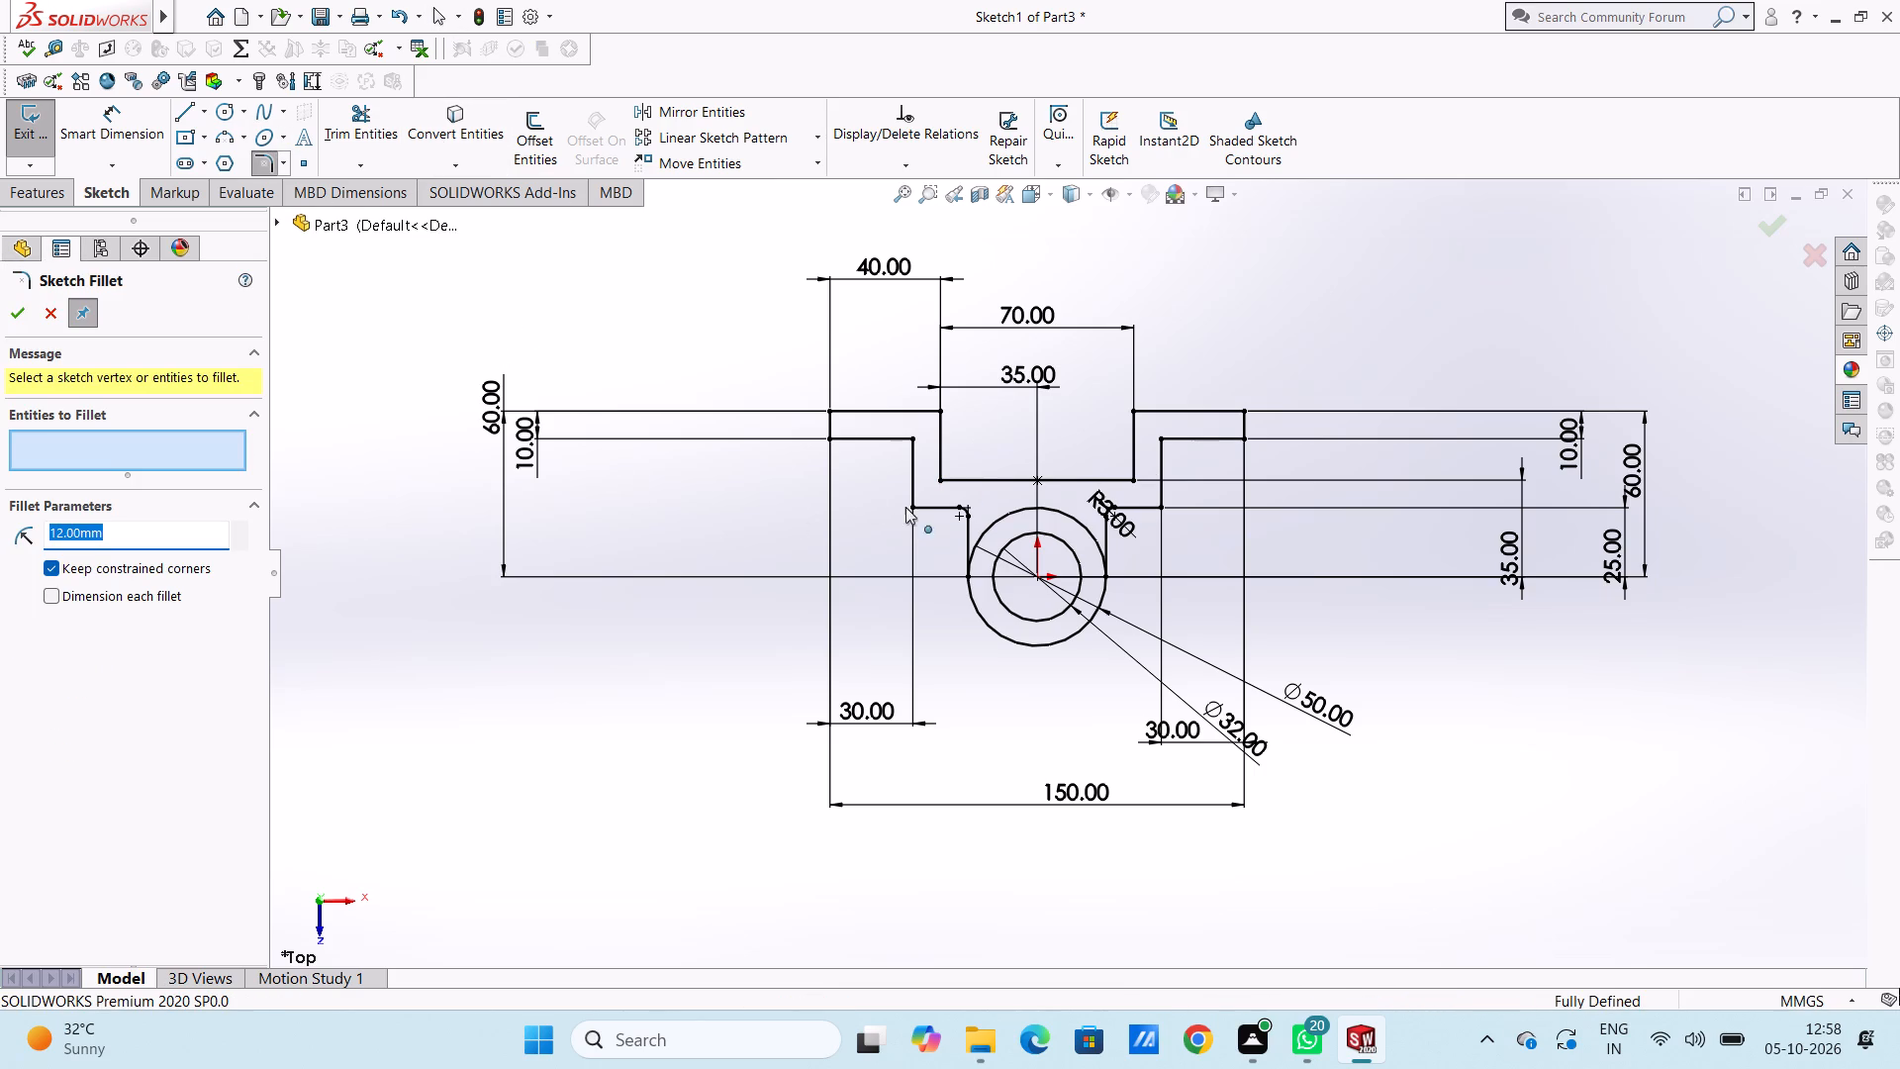
{"action": "left_click", "coordinate": [909, 509]}
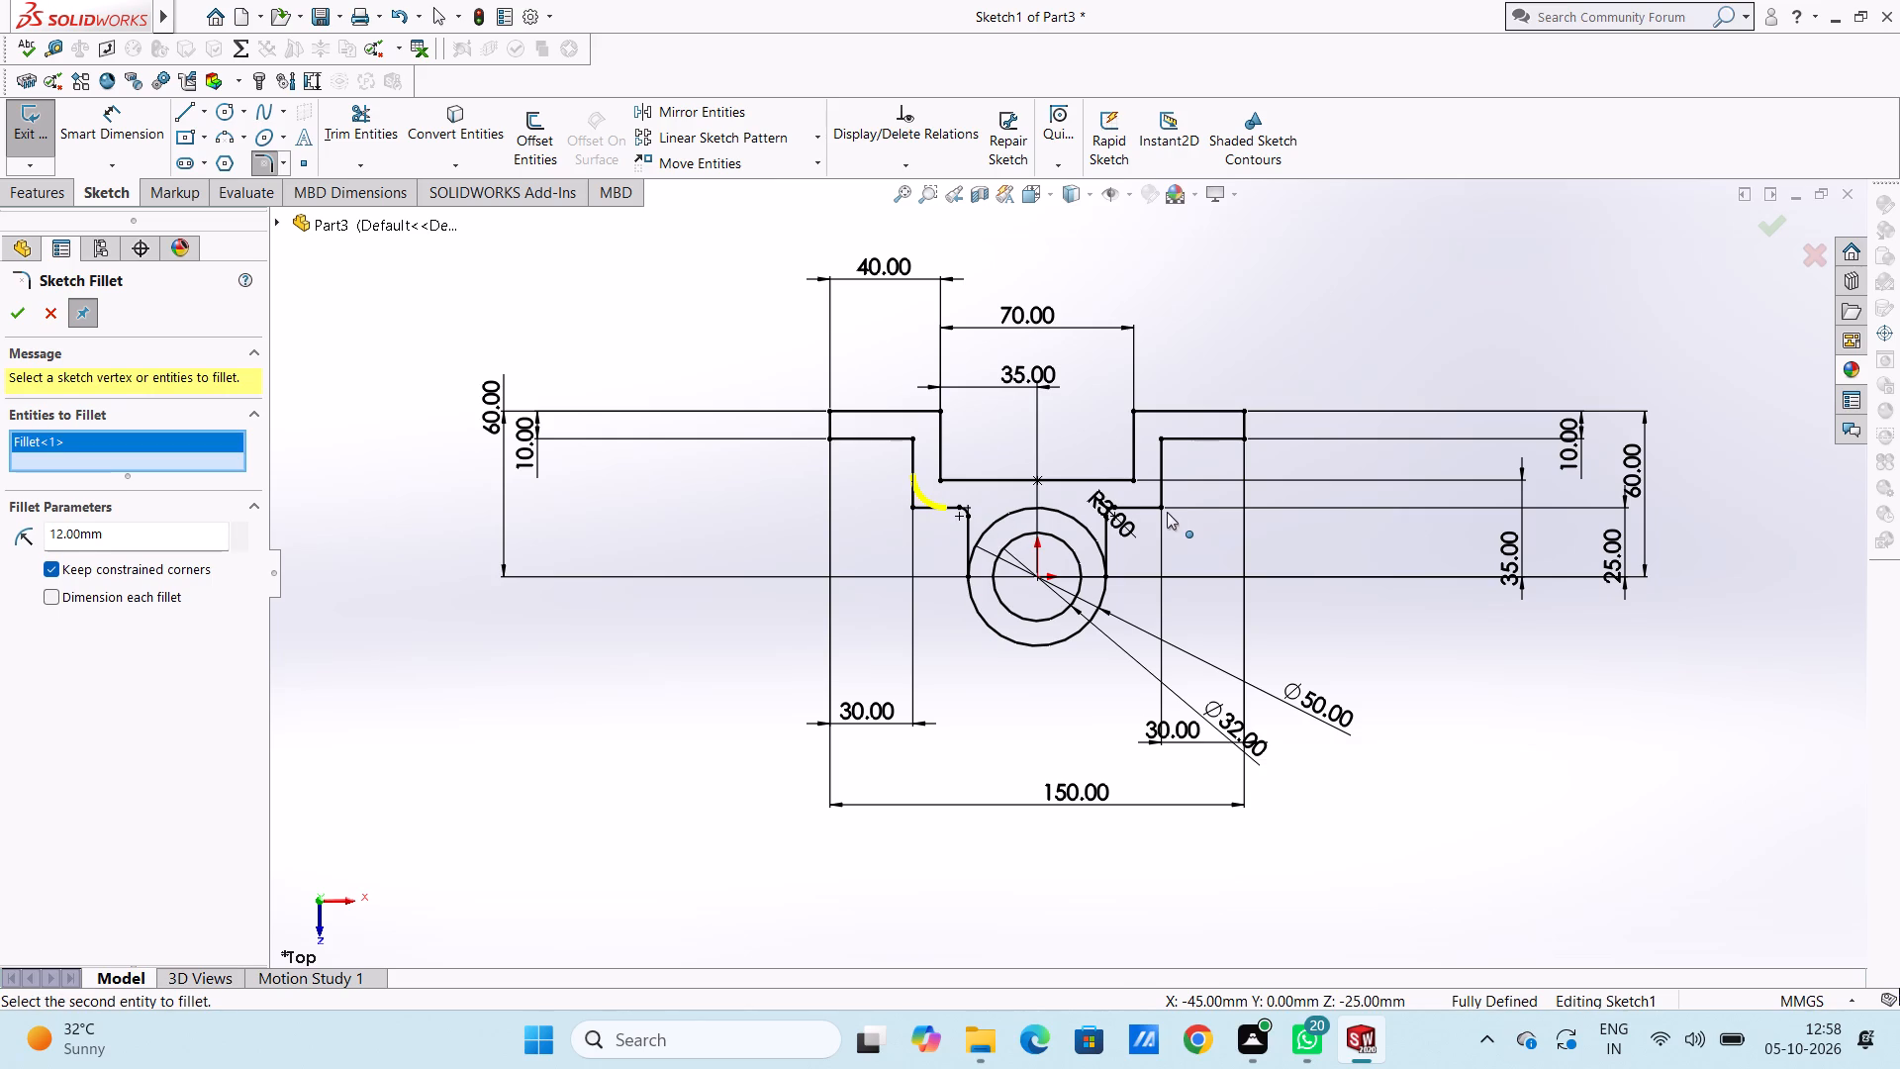
{"action": "left_click", "coordinate": [1167, 512]}
{"action": "left_click", "coordinate": [26, 314]}
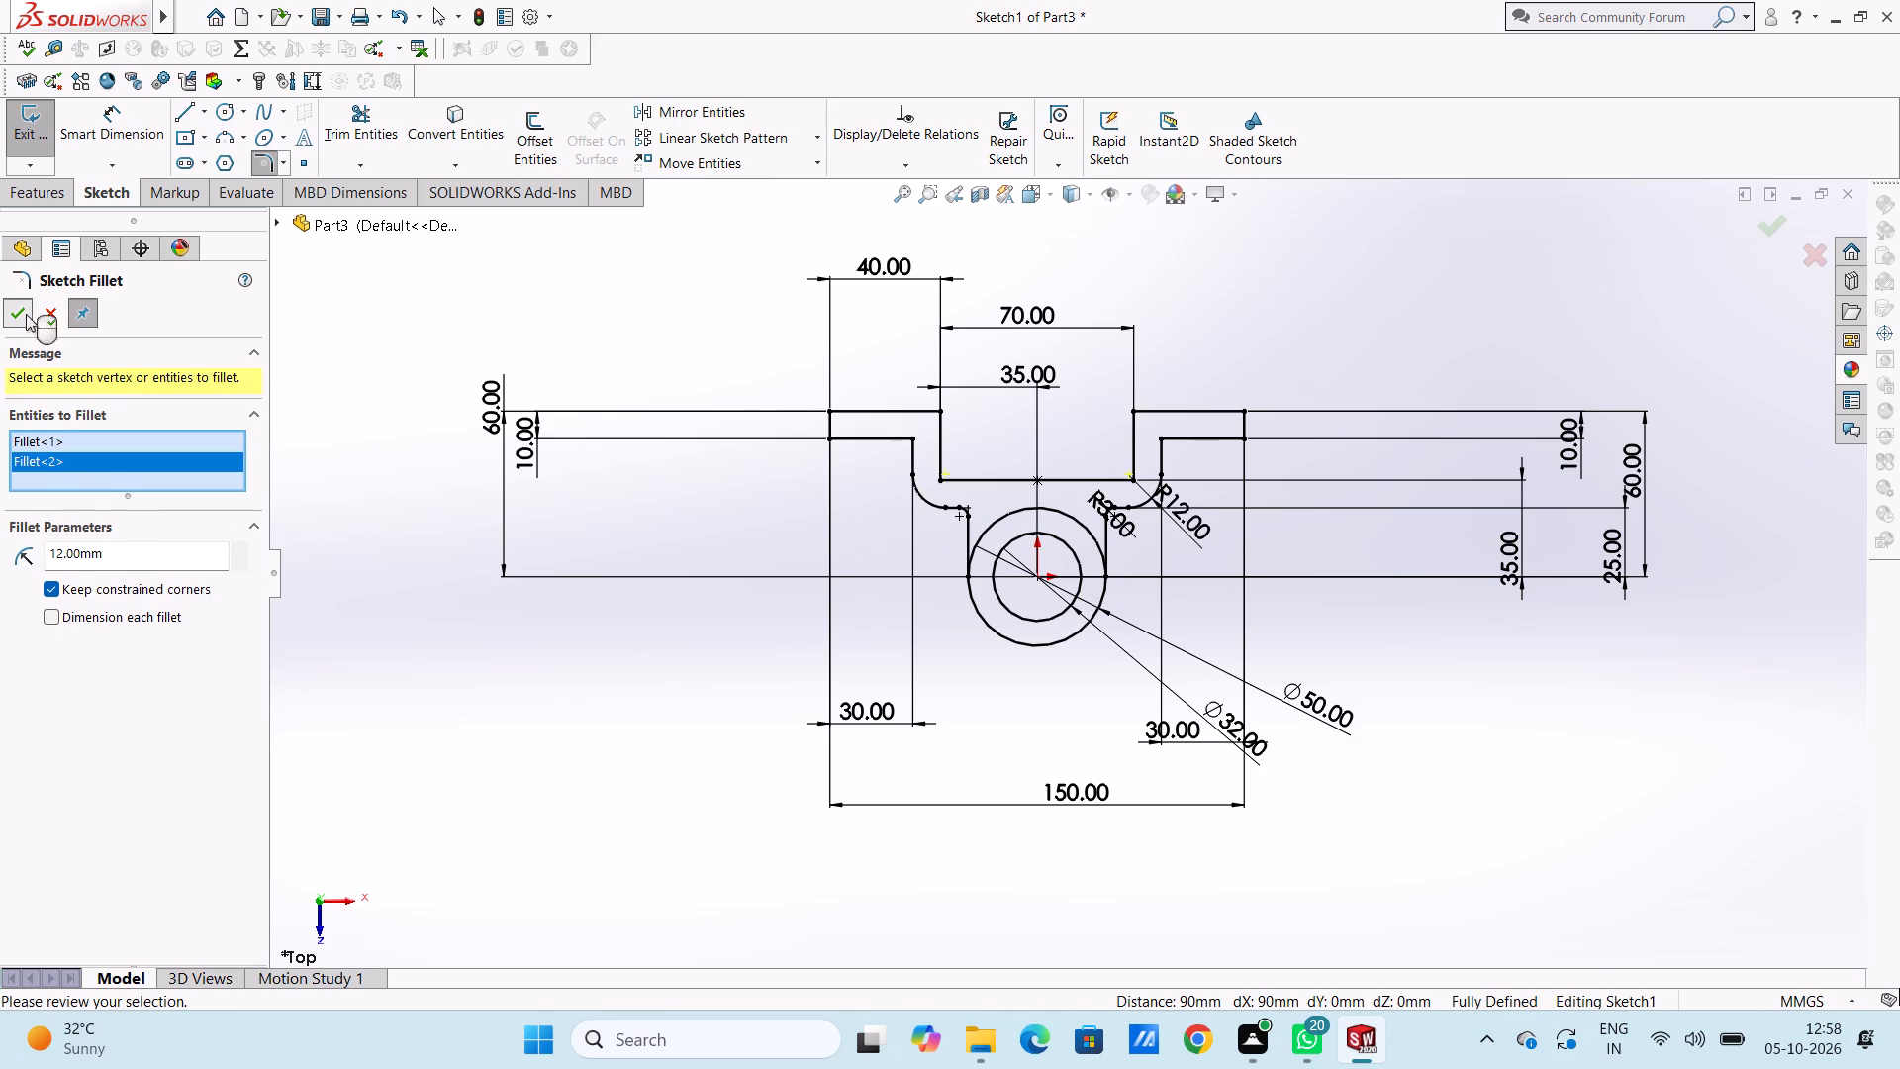
{"action": "left_click", "coordinate": [19, 310]}
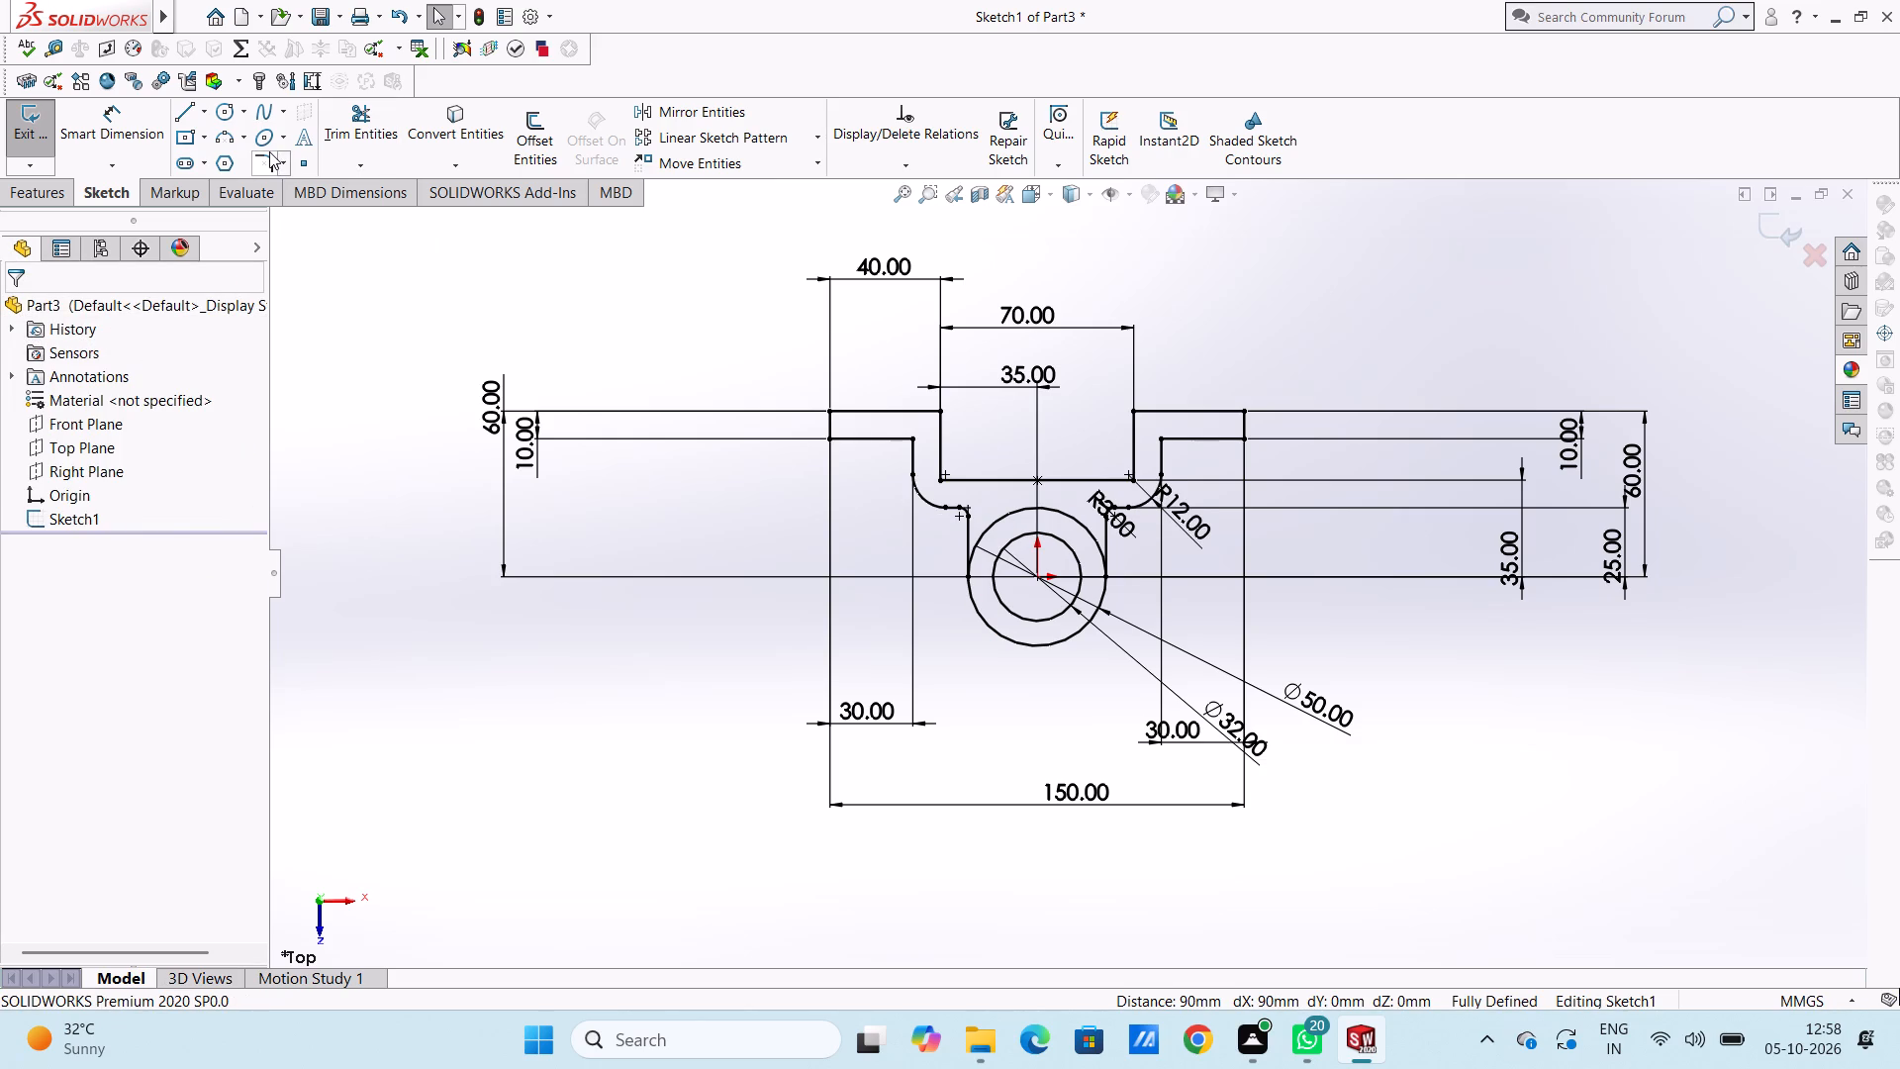
Add 3 mm sketch fillets to the two bottom corners of the 70 mm wide recess, accepting changes to existing relations.
{"action": "left_click", "coordinate": [269, 151]}
{"action": "key", "text": "3"}
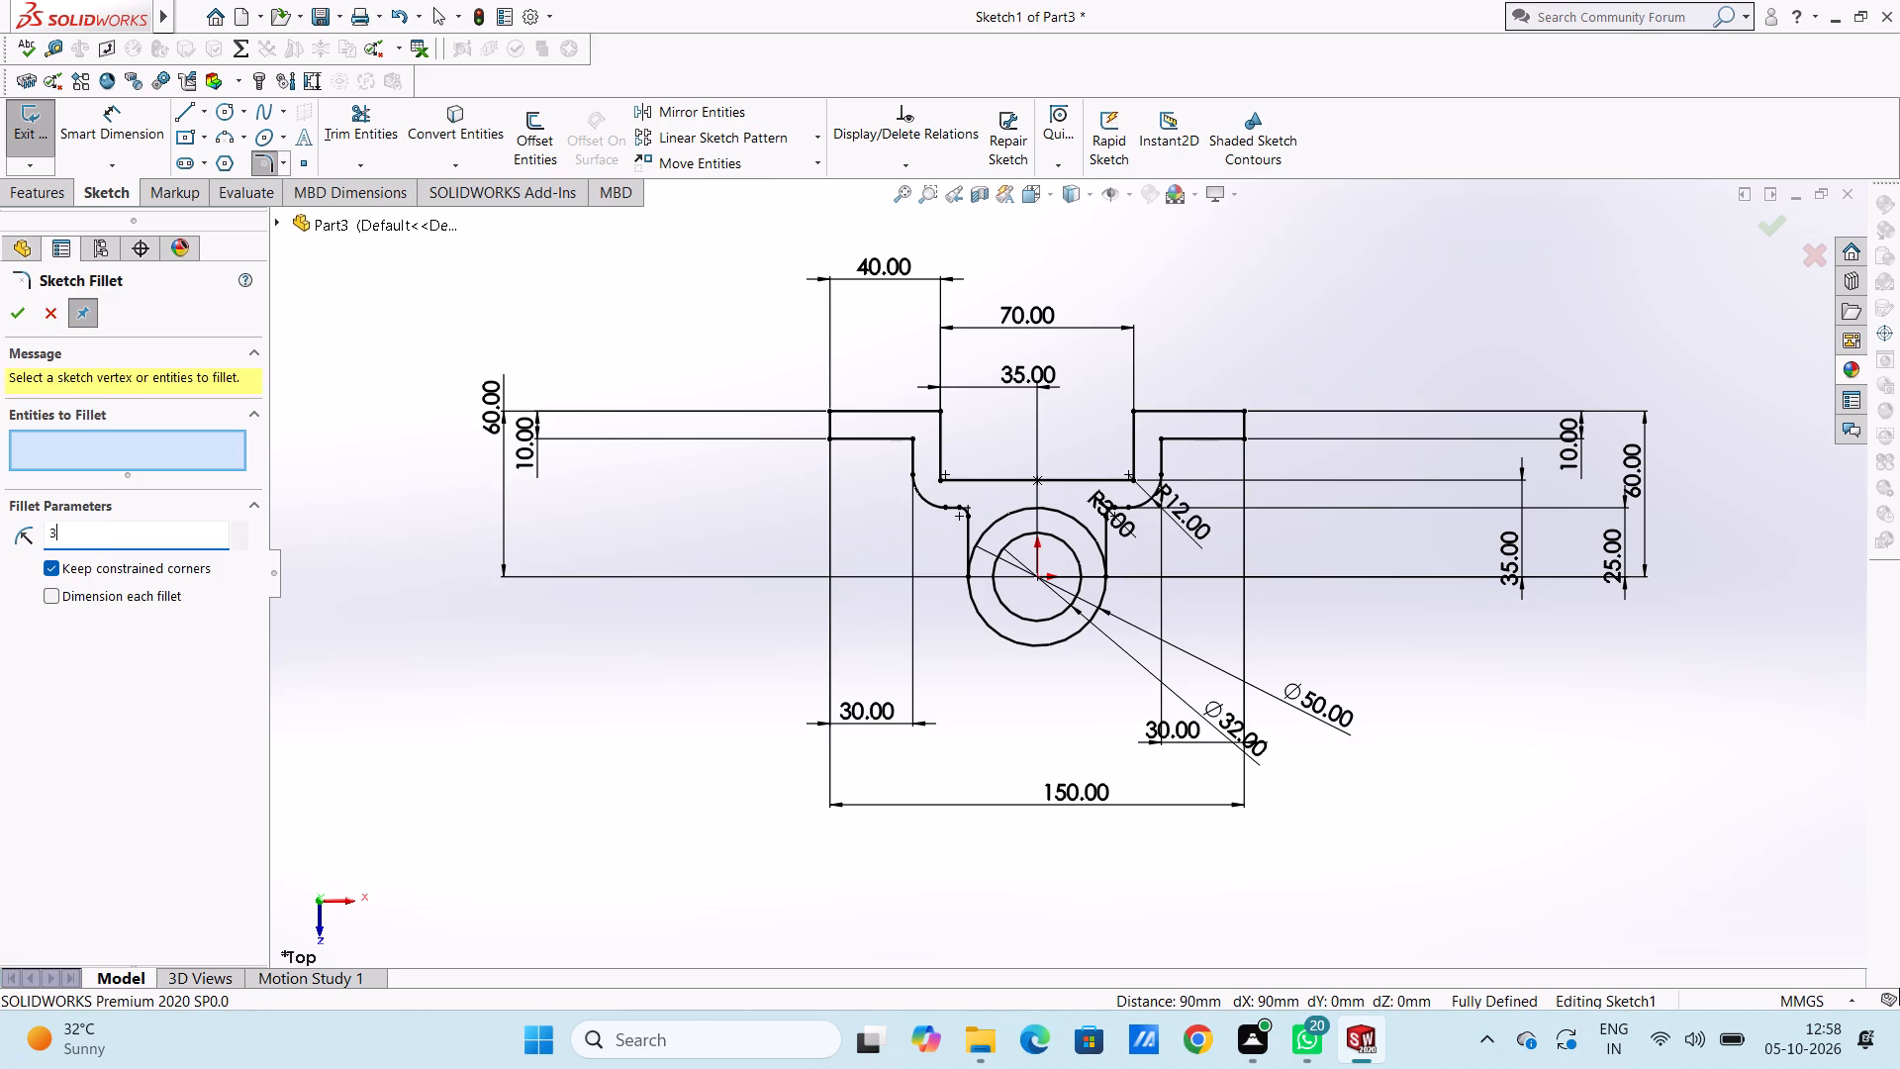
{"action": "key", "text": "Return"}
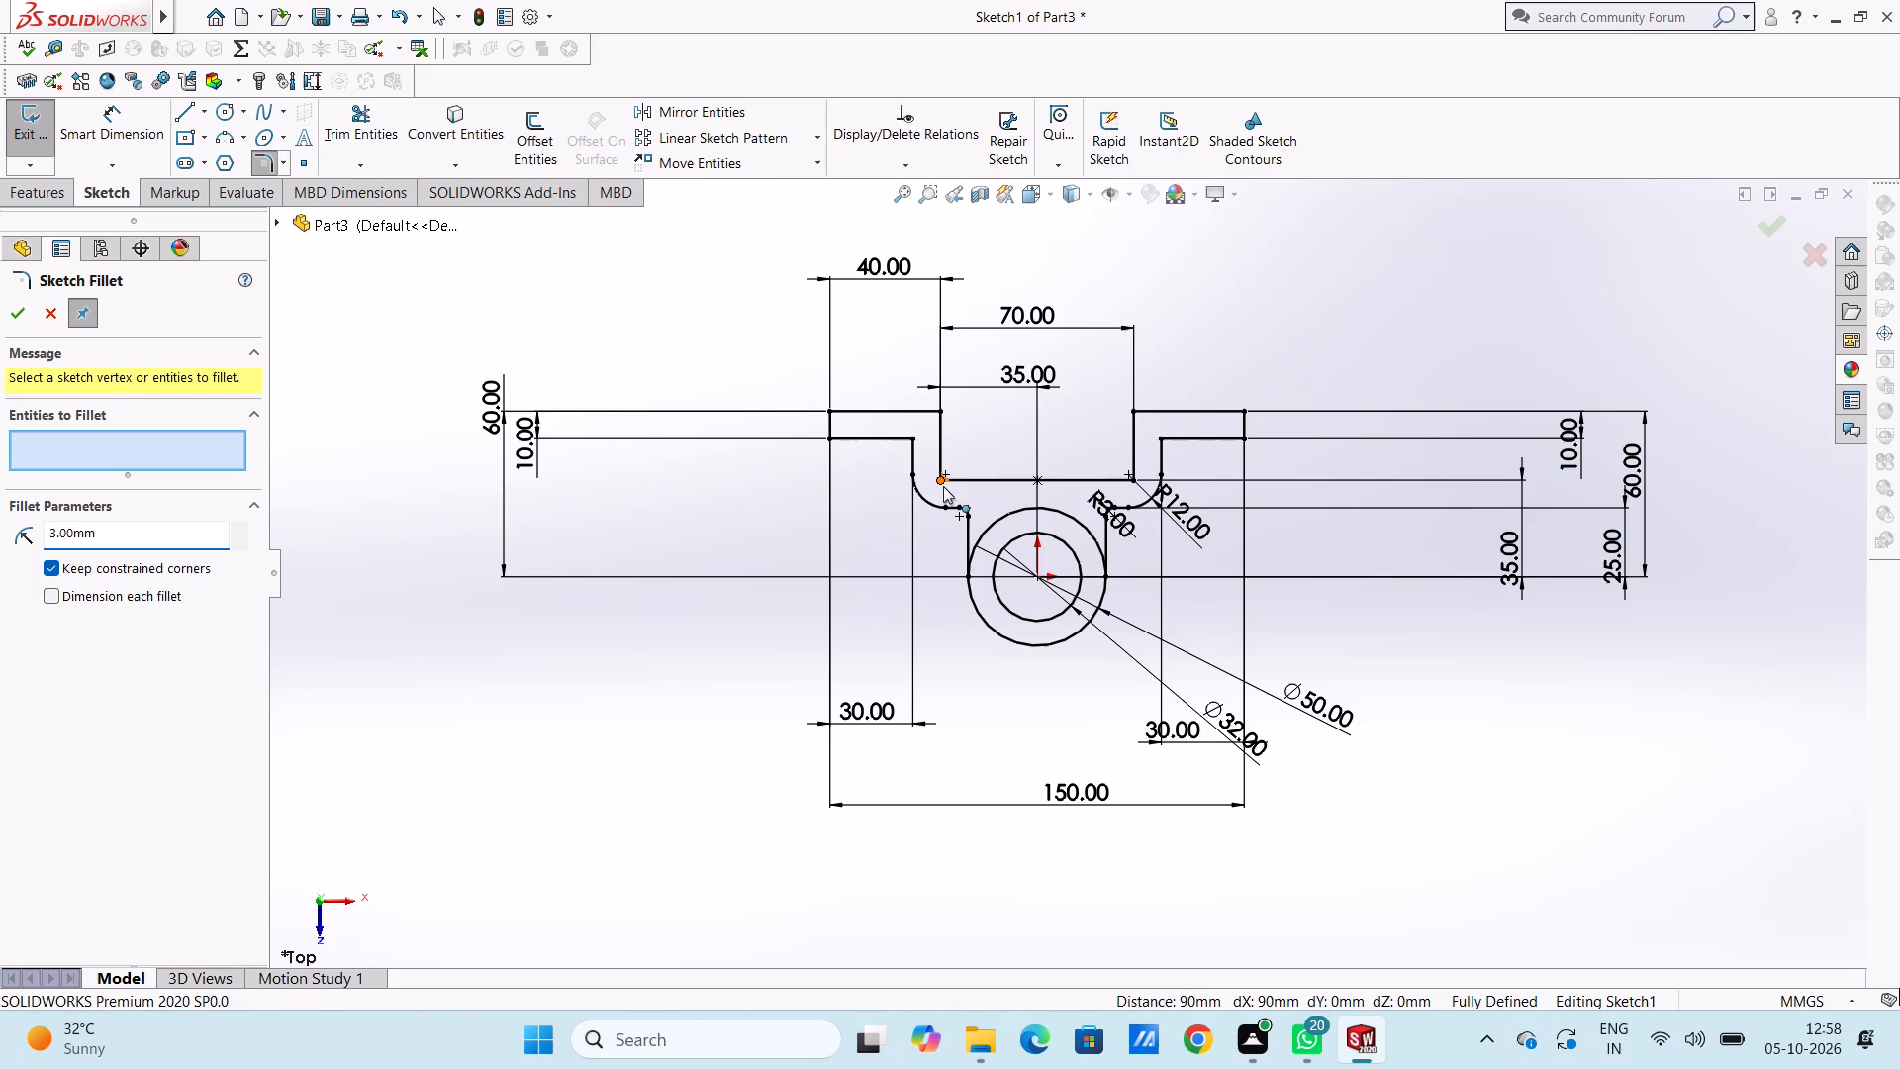
{"action": "left_click", "coordinate": [943, 486]}
{"action": "left_click", "coordinate": [1002, 542]}
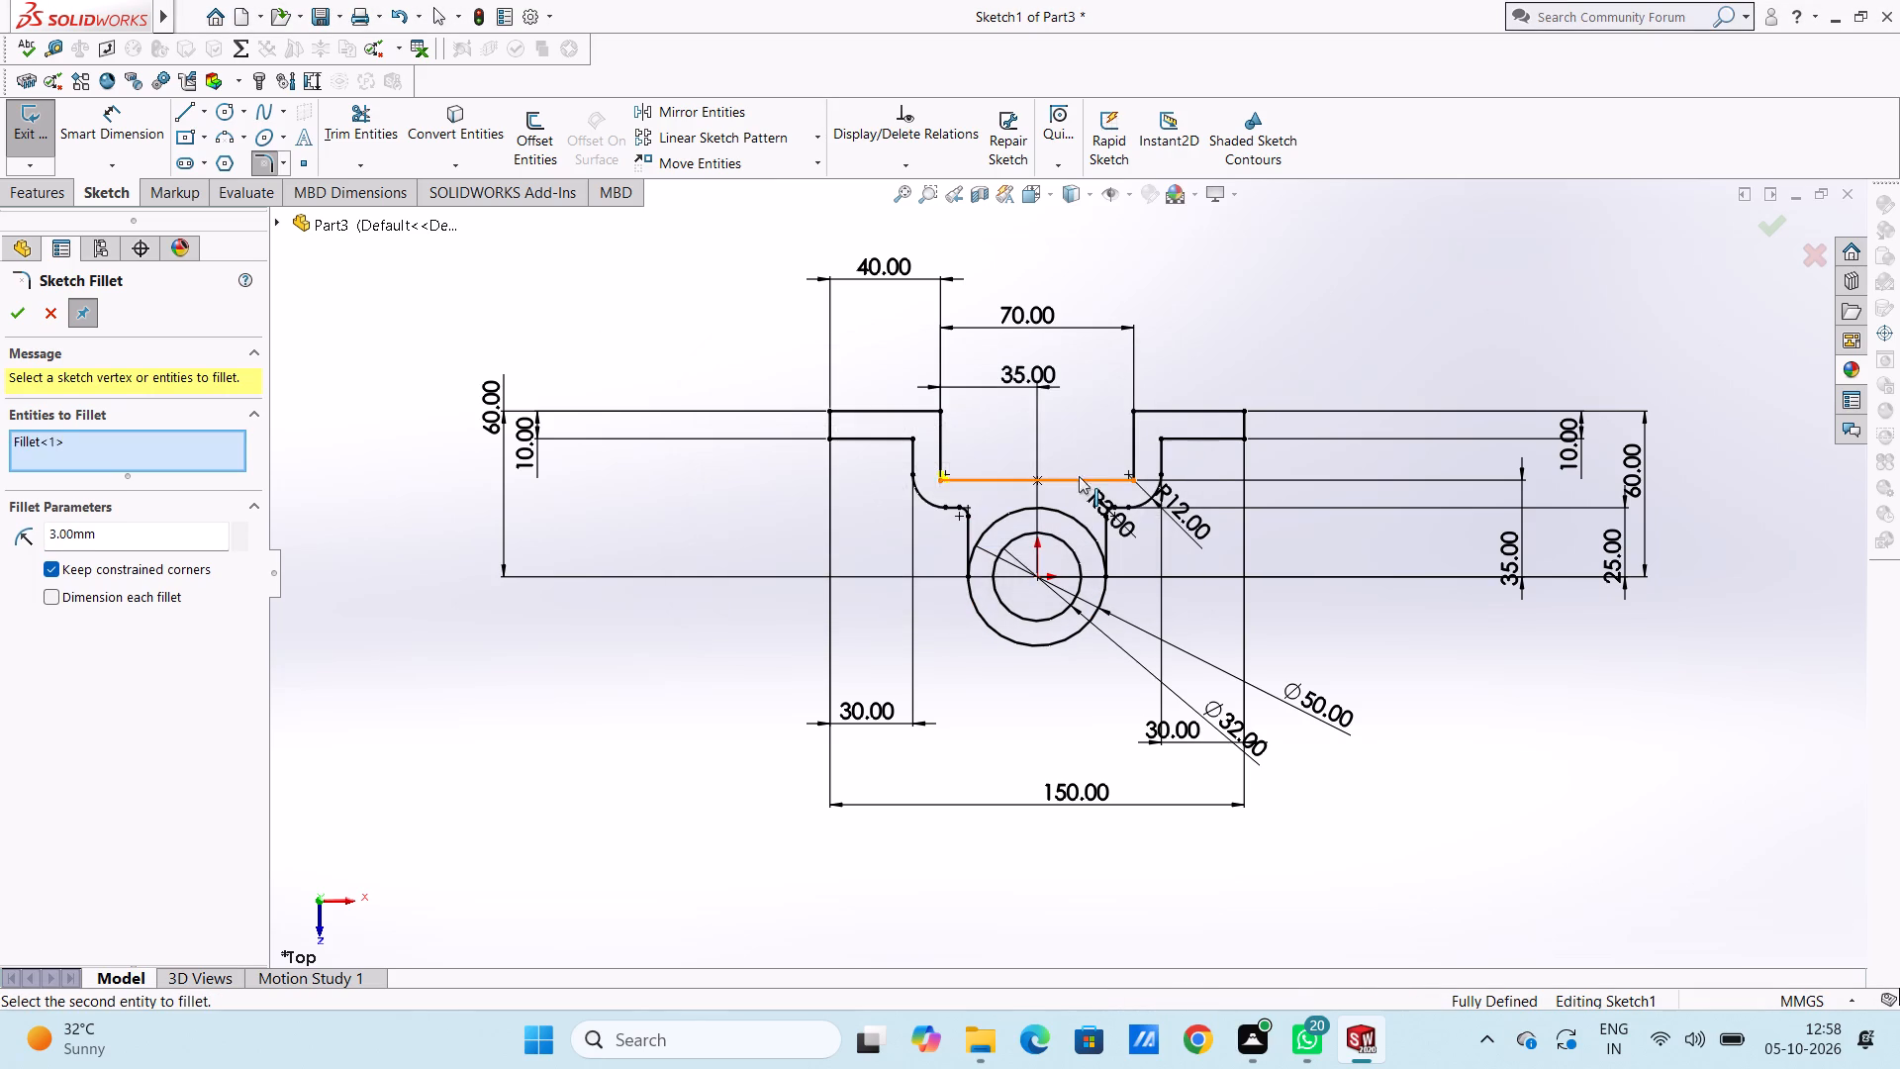
{"action": "left_click", "coordinate": [1131, 477]}
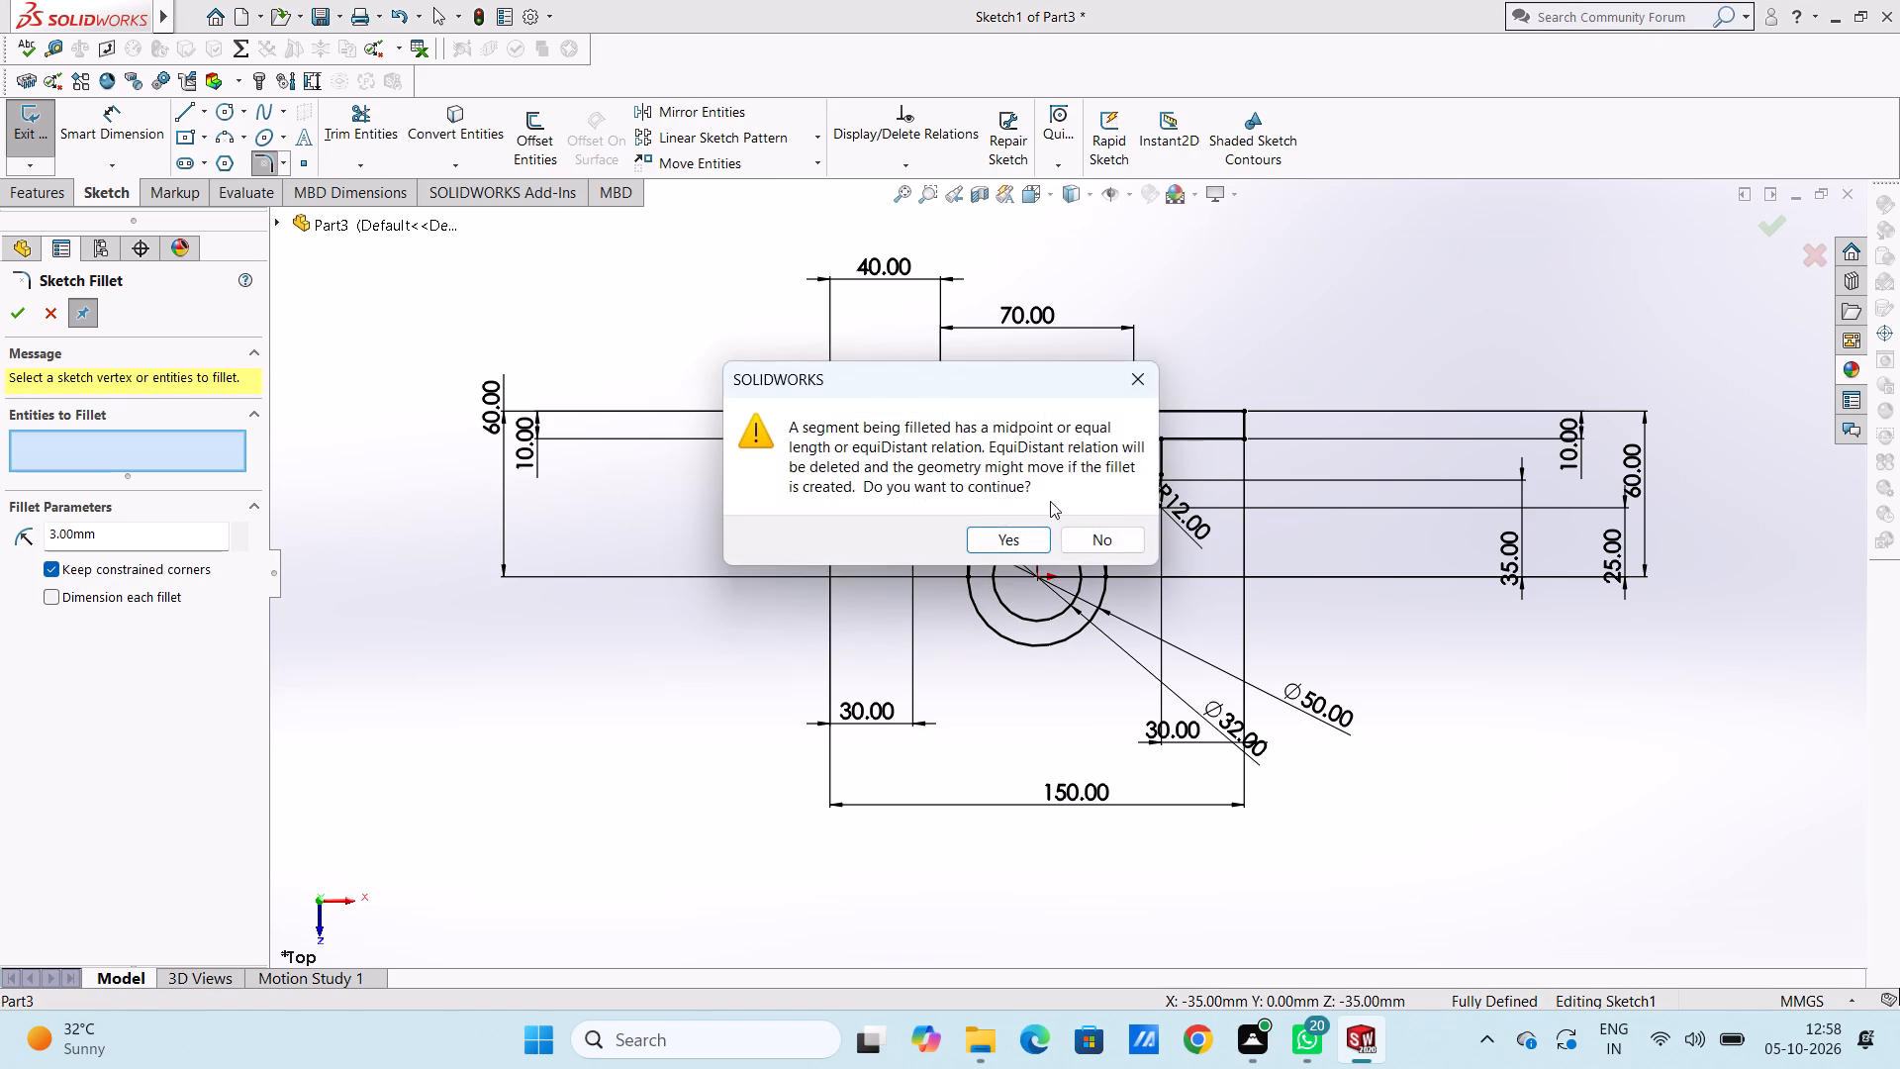
{"action": "left_click", "coordinate": [1007, 534]}
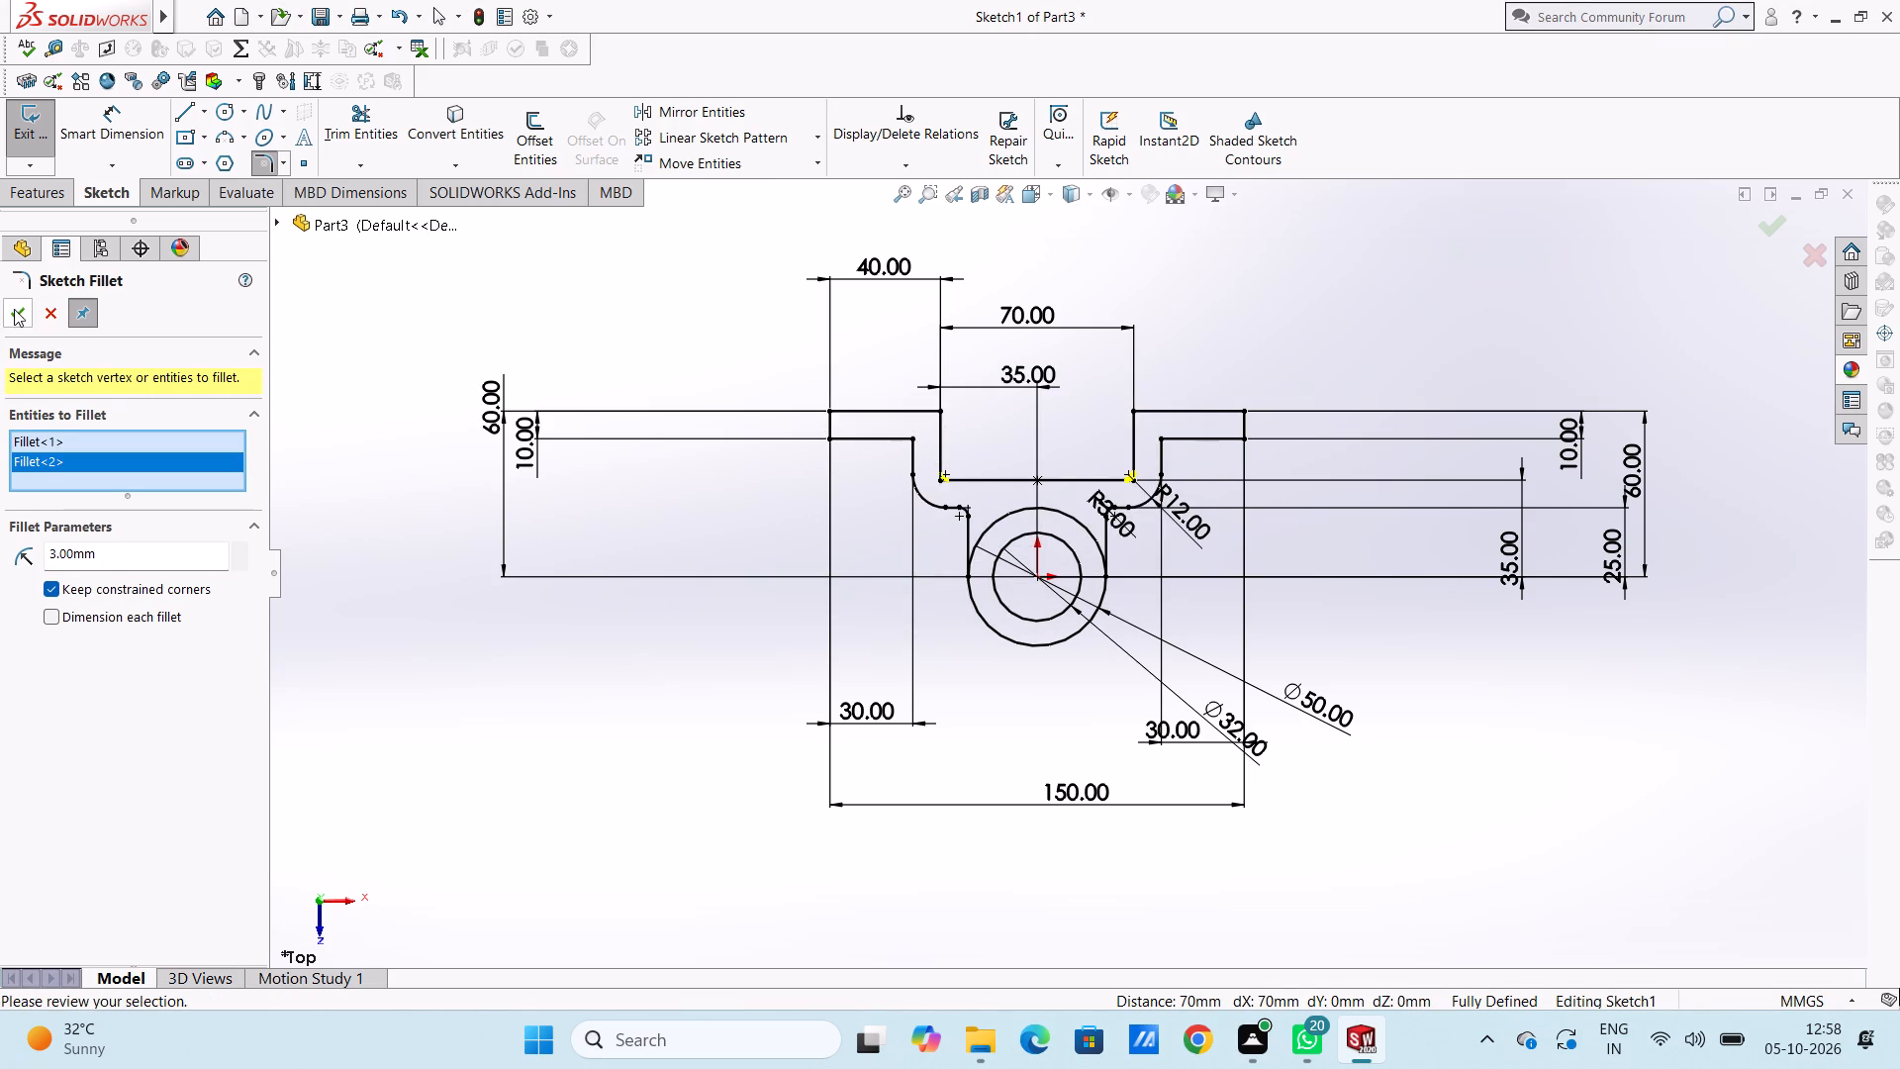
{"action": "left_click", "coordinate": [14, 309]}
{"action": "left_click", "coordinate": [24, 308]}
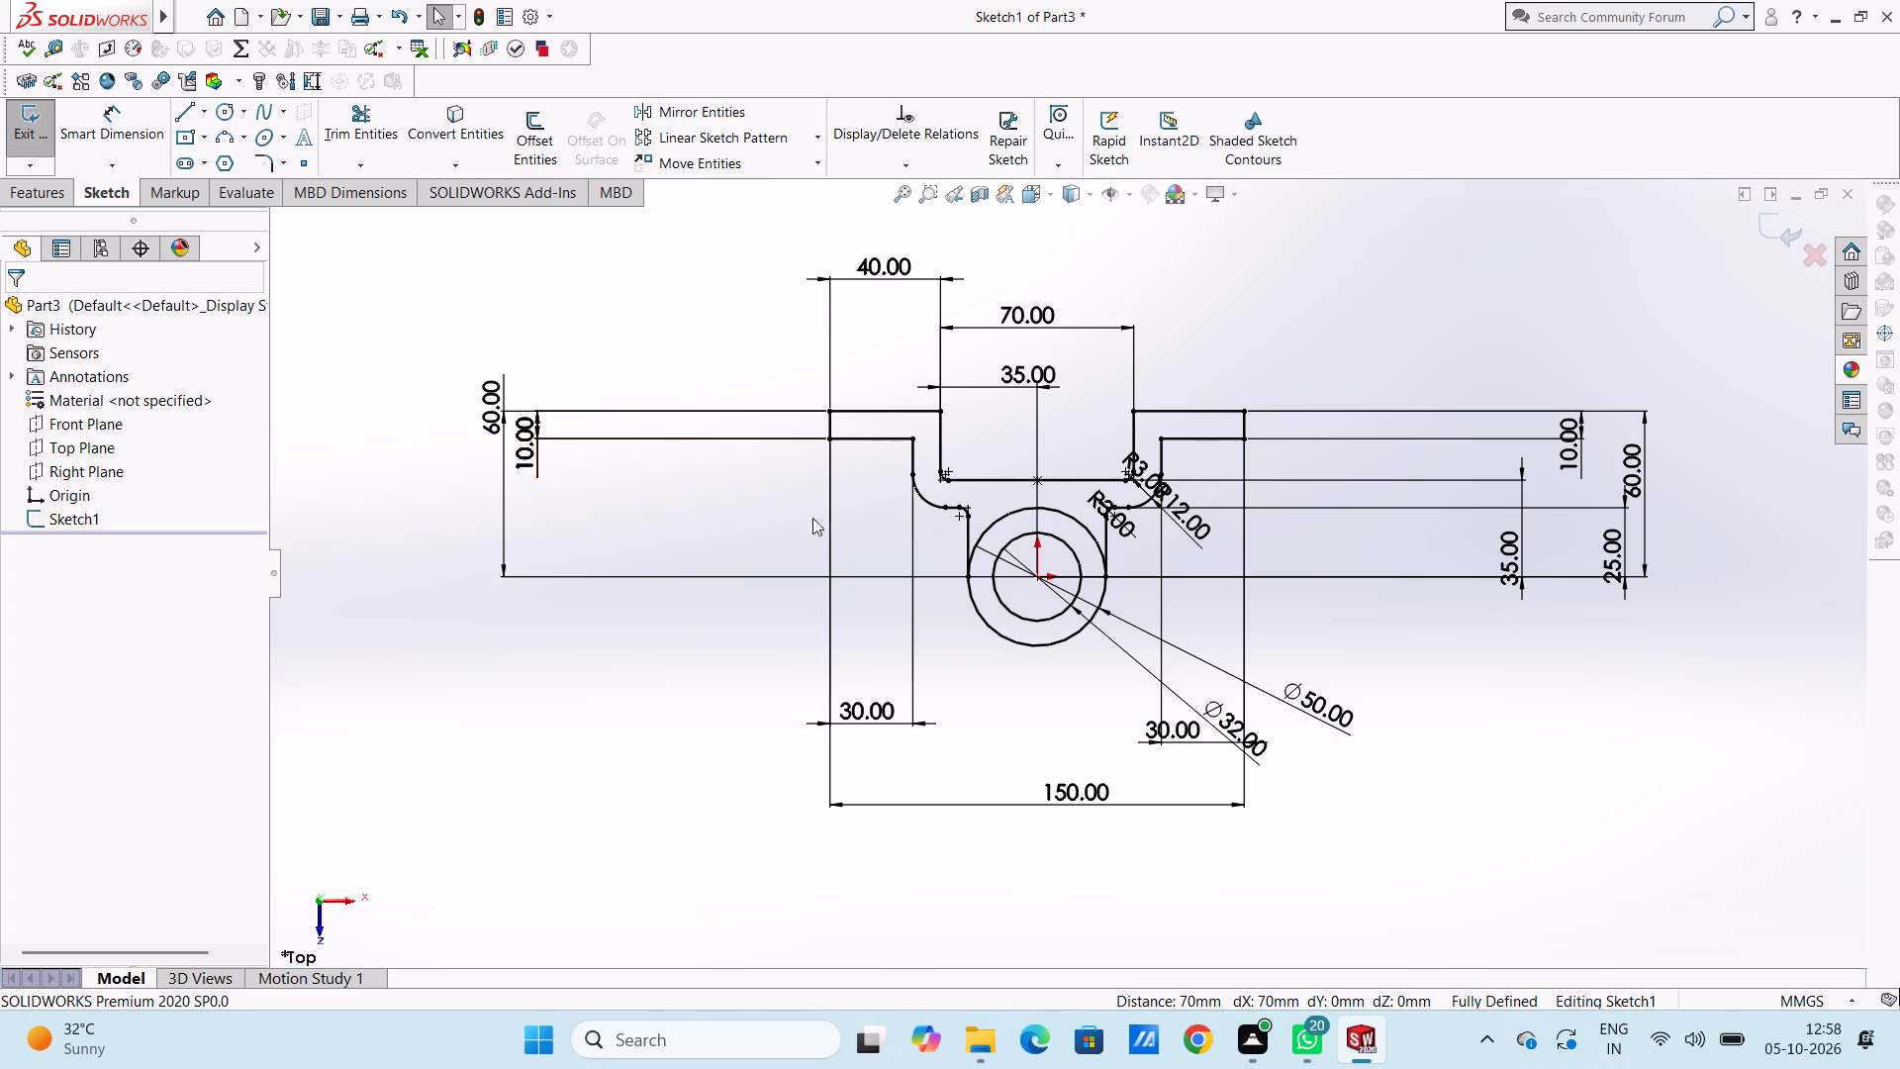
Extrude only the stepped profile region above the 50 mm circle as a blind boss with a depth of 35 mm.
{"action": "scroll", "coordinate": [1103, 527], "scroll_direction": "up", "scroll_amount": 3}
{"action": "scroll", "coordinate": [1103, 522], "scroll_direction": "down", "scroll_amount": 6}
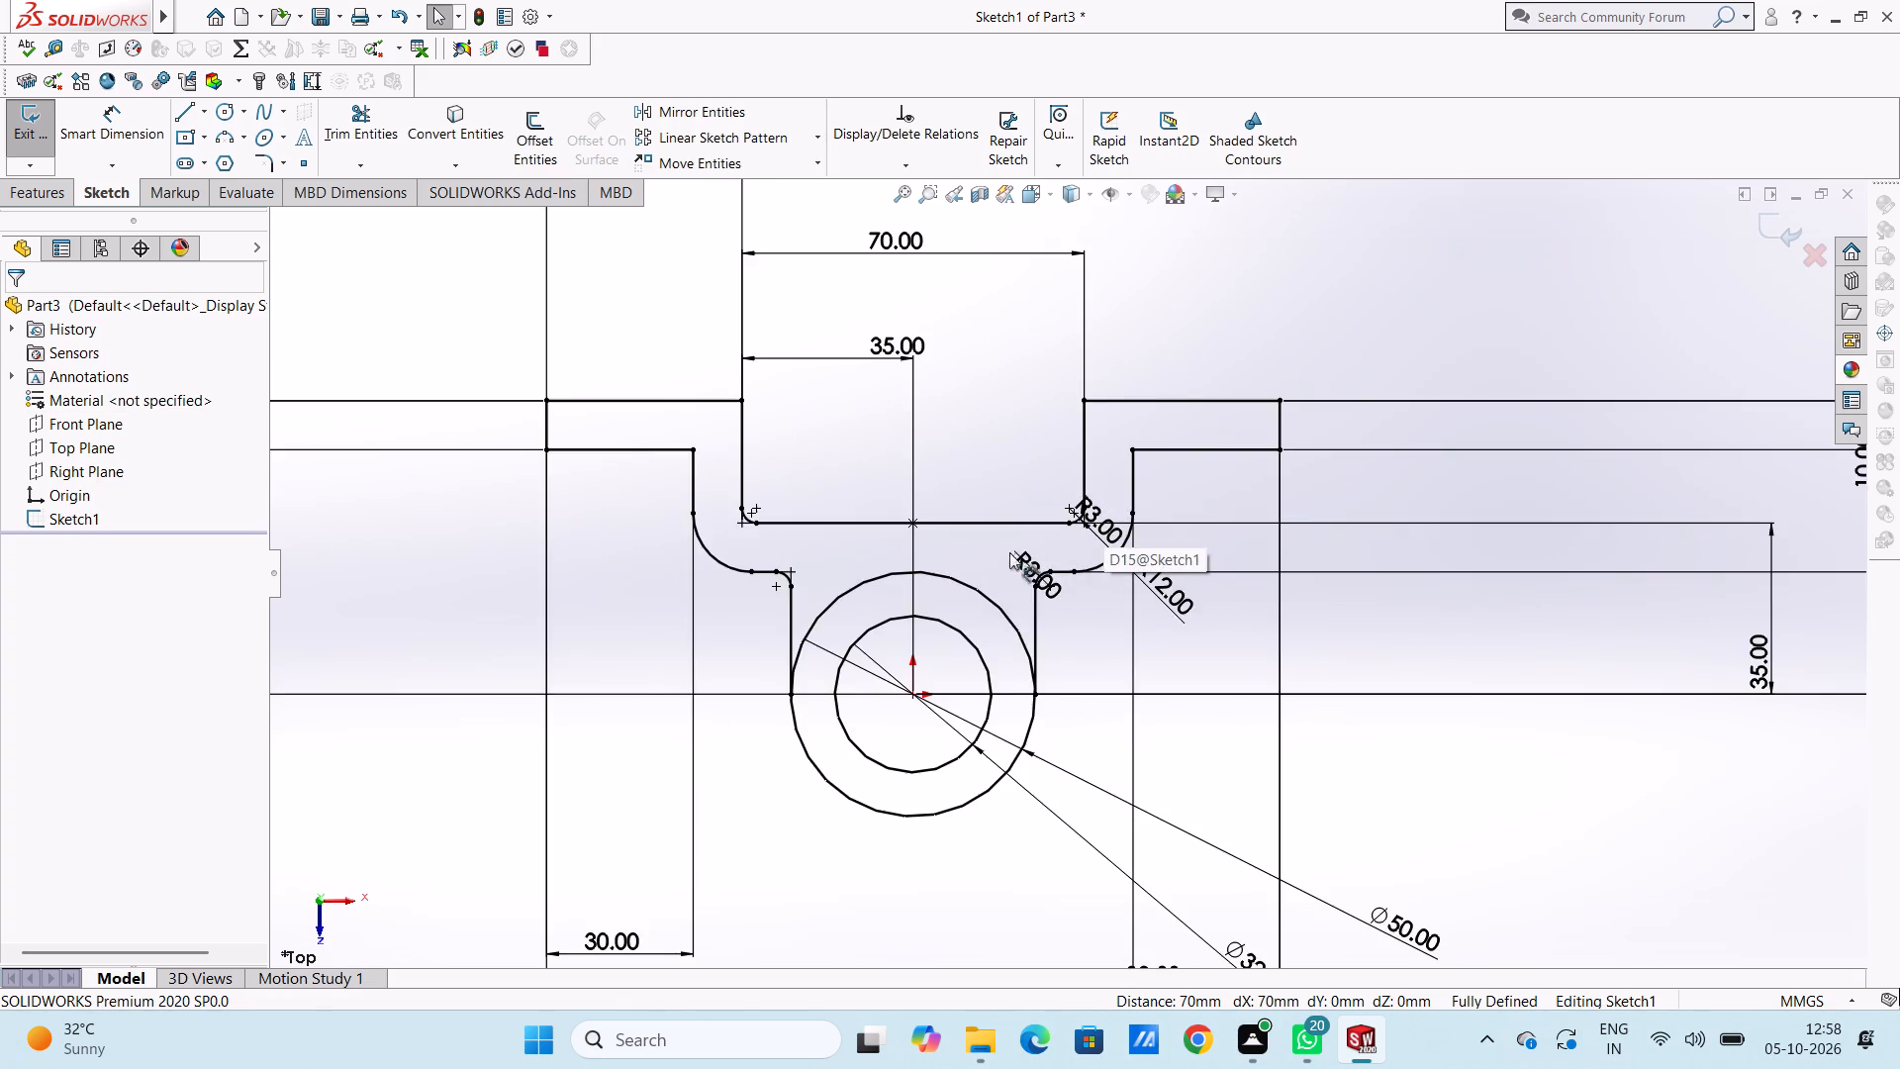
{"action": "scroll", "coordinate": [979, 551], "scroll_direction": "down", "scroll_amount": 3}
{"action": "scroll", "coordinate": [972, 553], "scroll_direction": "up", "scroll_amount": 3}
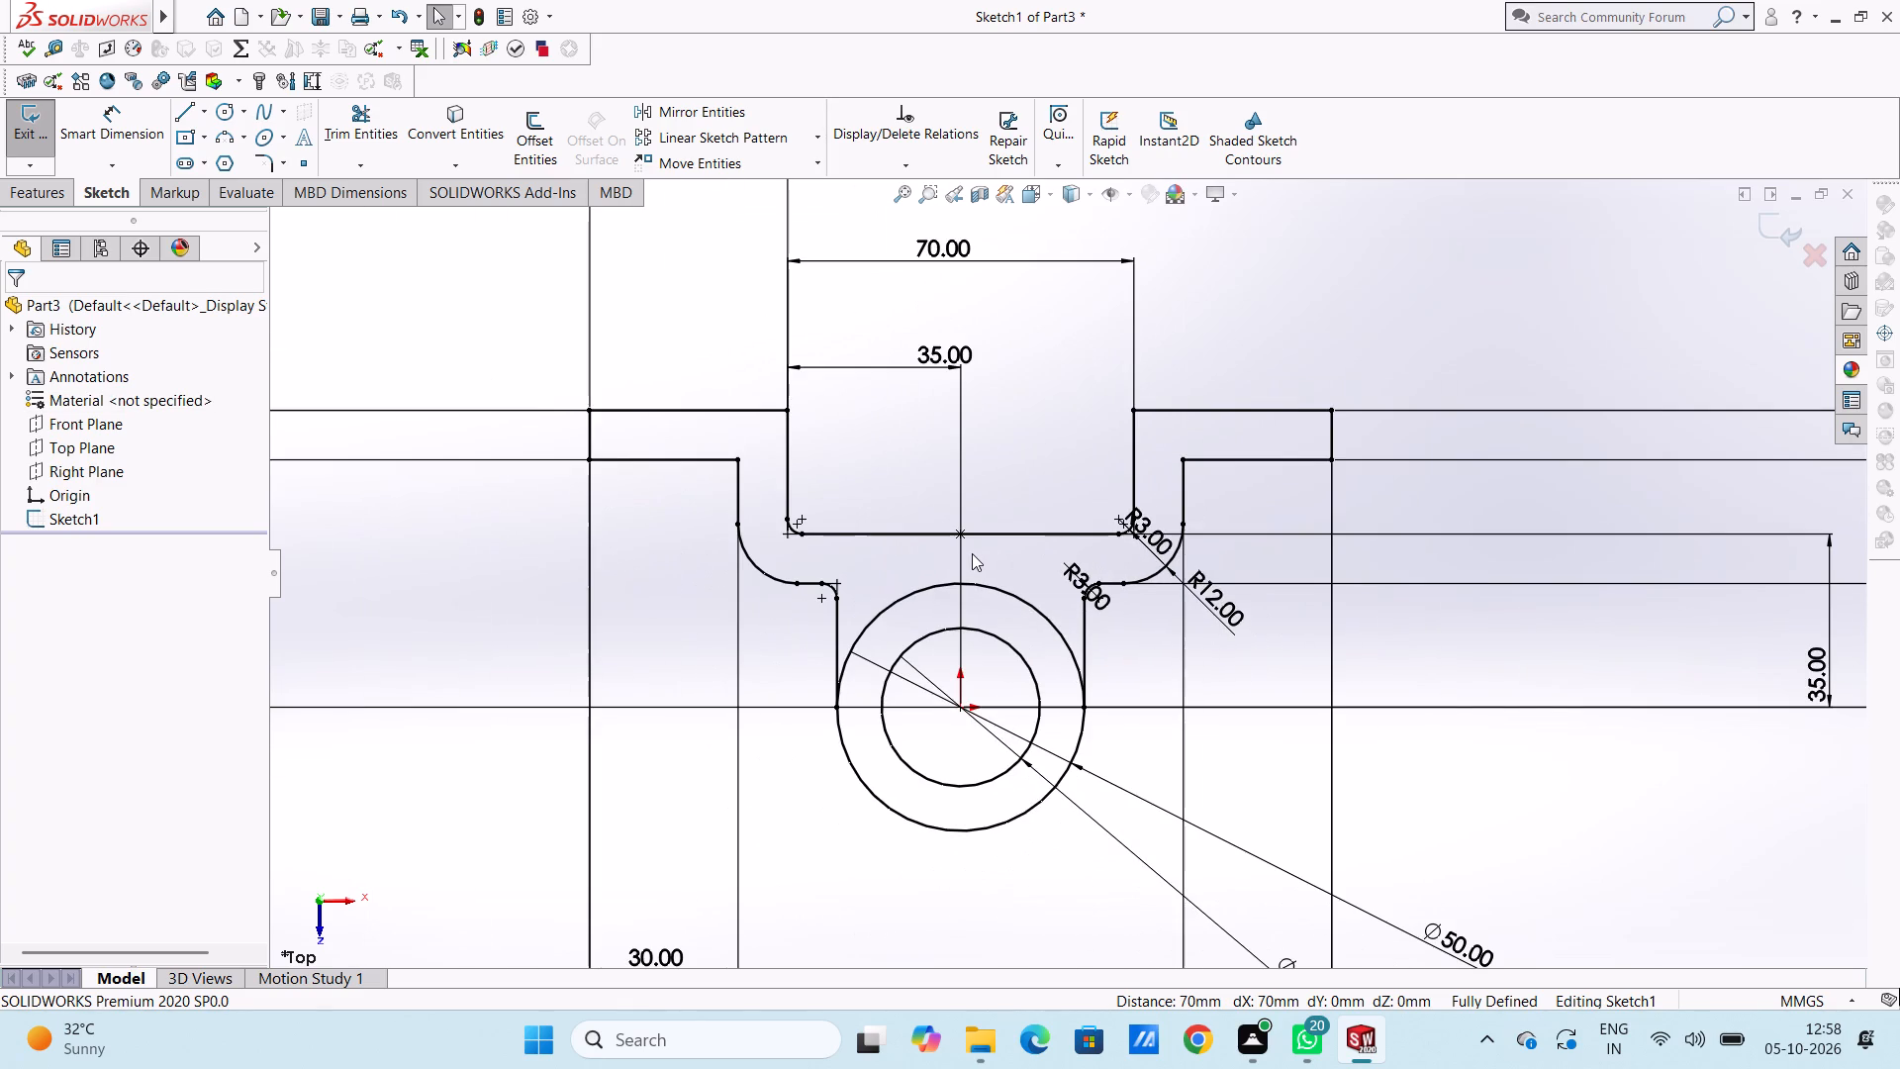
{"action": "scroll", "coordinate": [1006, 564], "scroll_direction": "up", "scroll_amount": 3}
{"action": "middle_click_drag", "start_coordinate": [1049, 498], "coordinate": [1042, 395]}
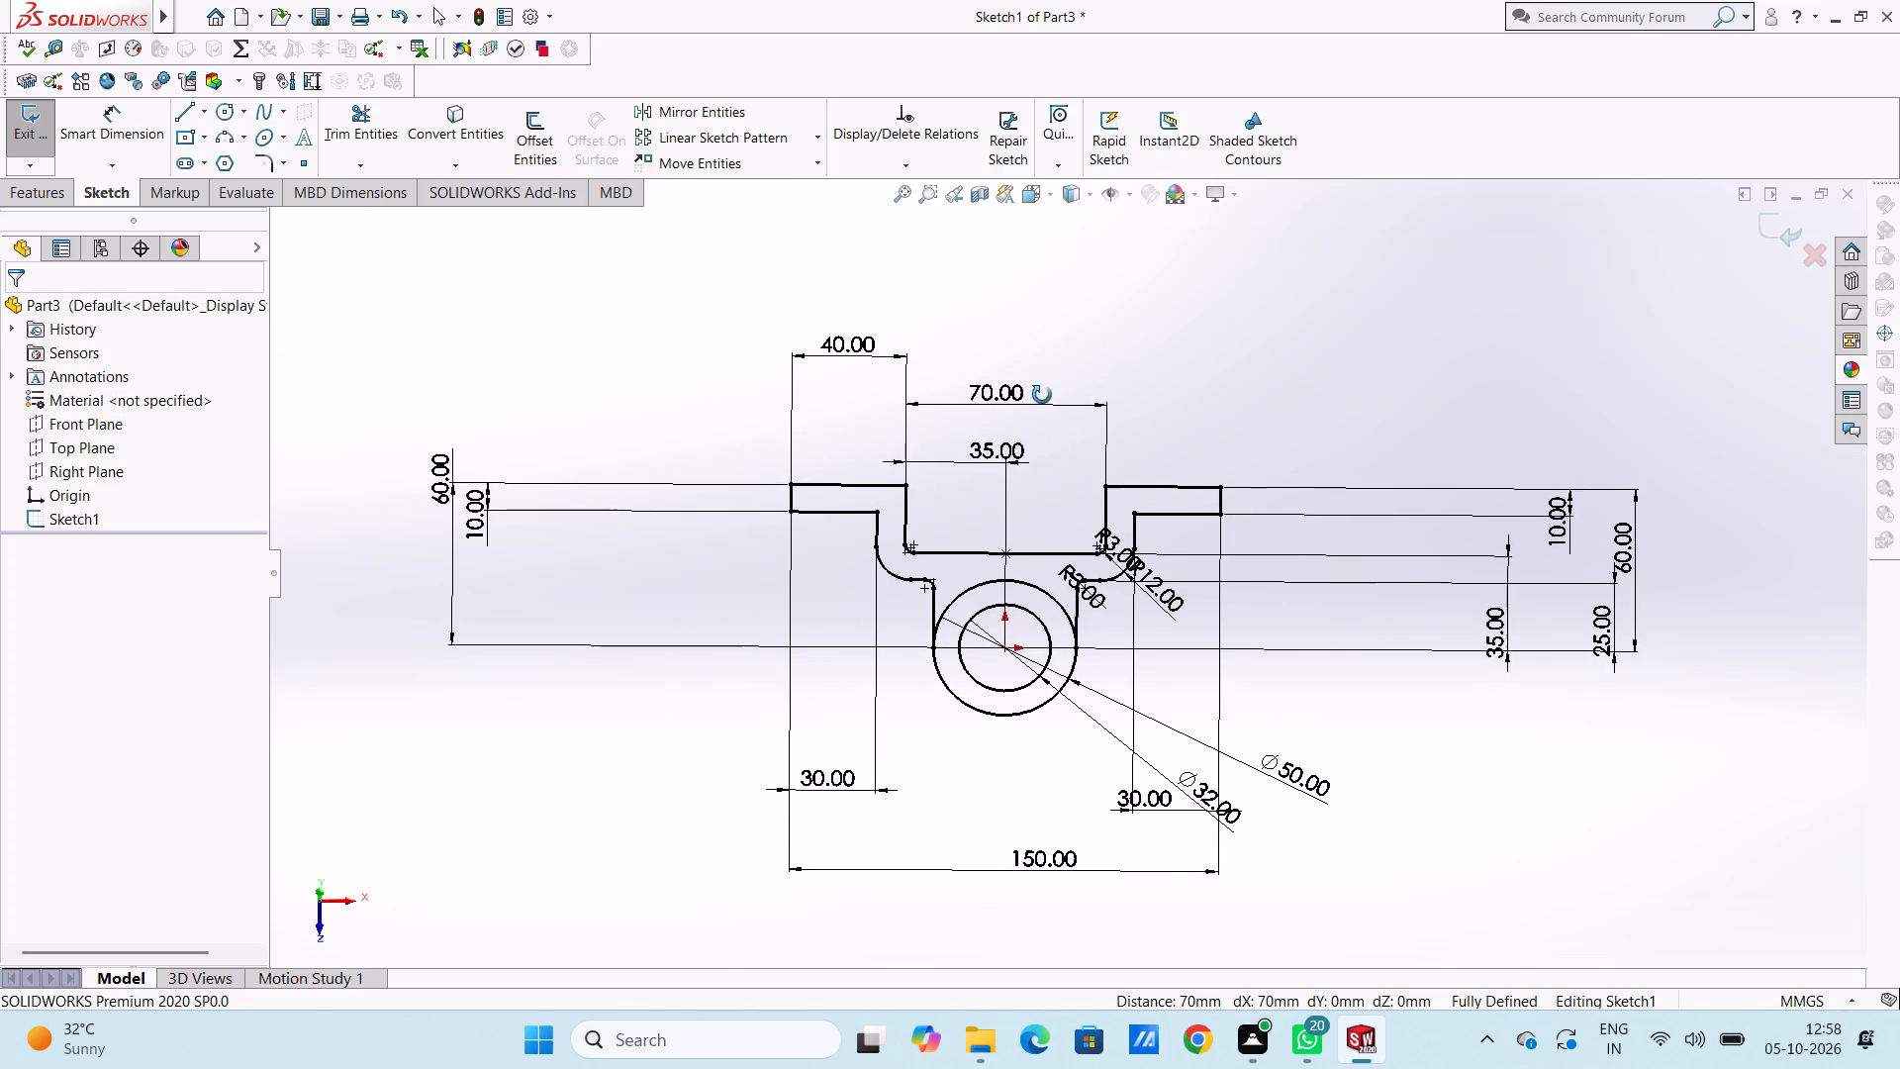
{"action": "middle_click_drag", "start_coordinate": [1042, 395], "coordinate": [1038, 396]}
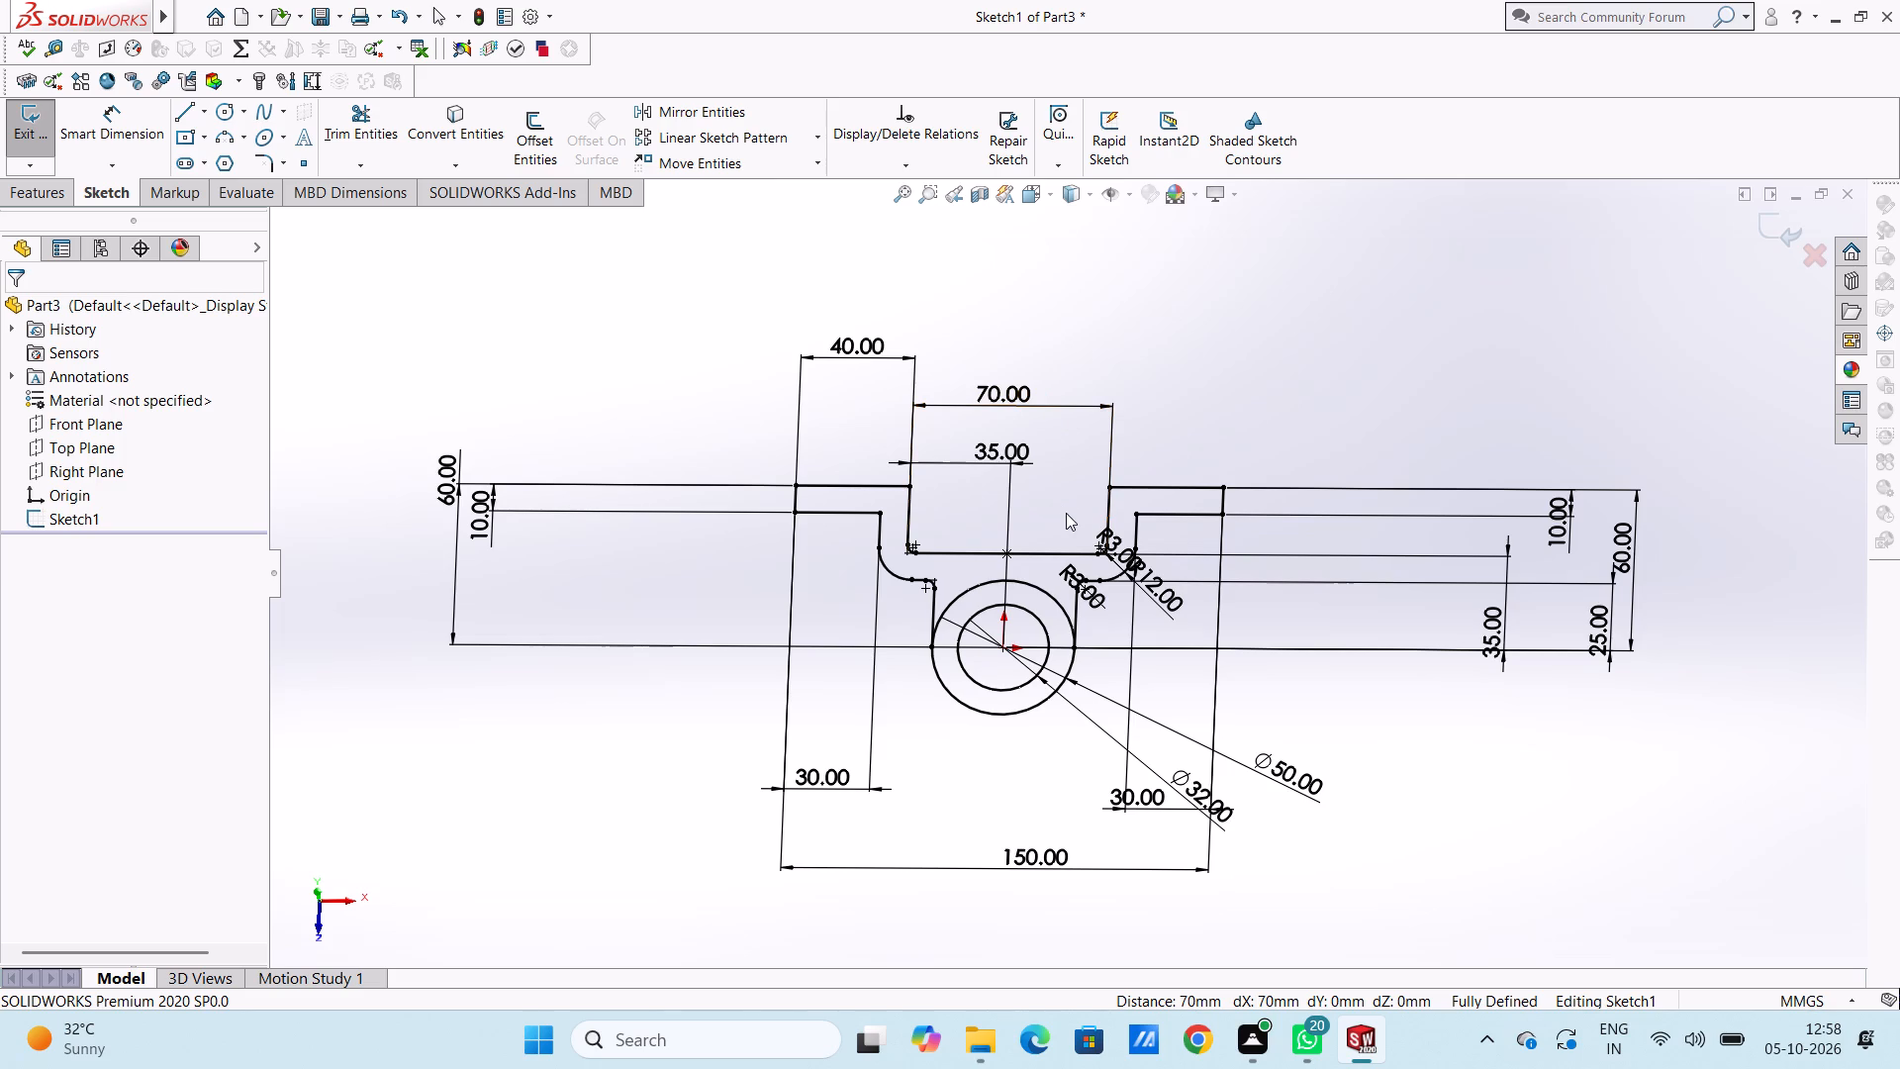
{"action": "left_click", "coordinate": [49, 183]}
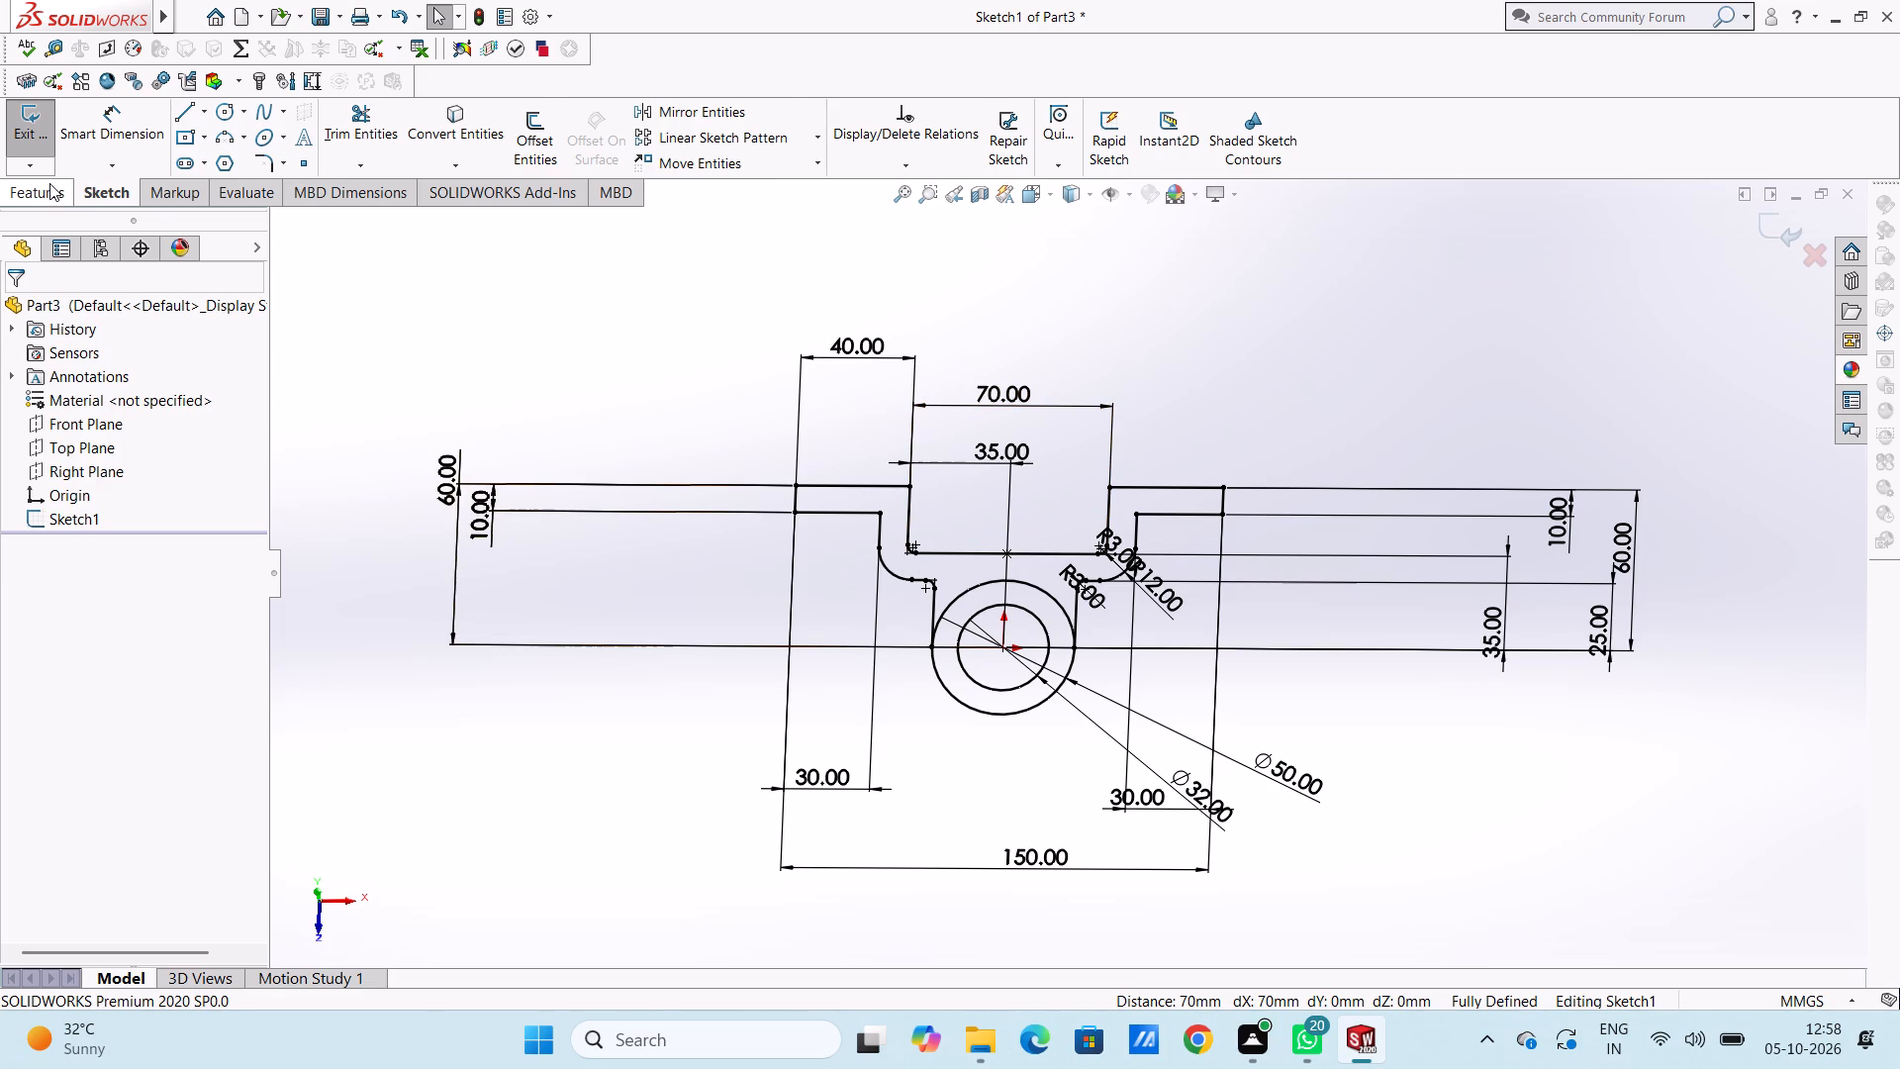
{"action": "left_click", "coordinate": [41, 125]}
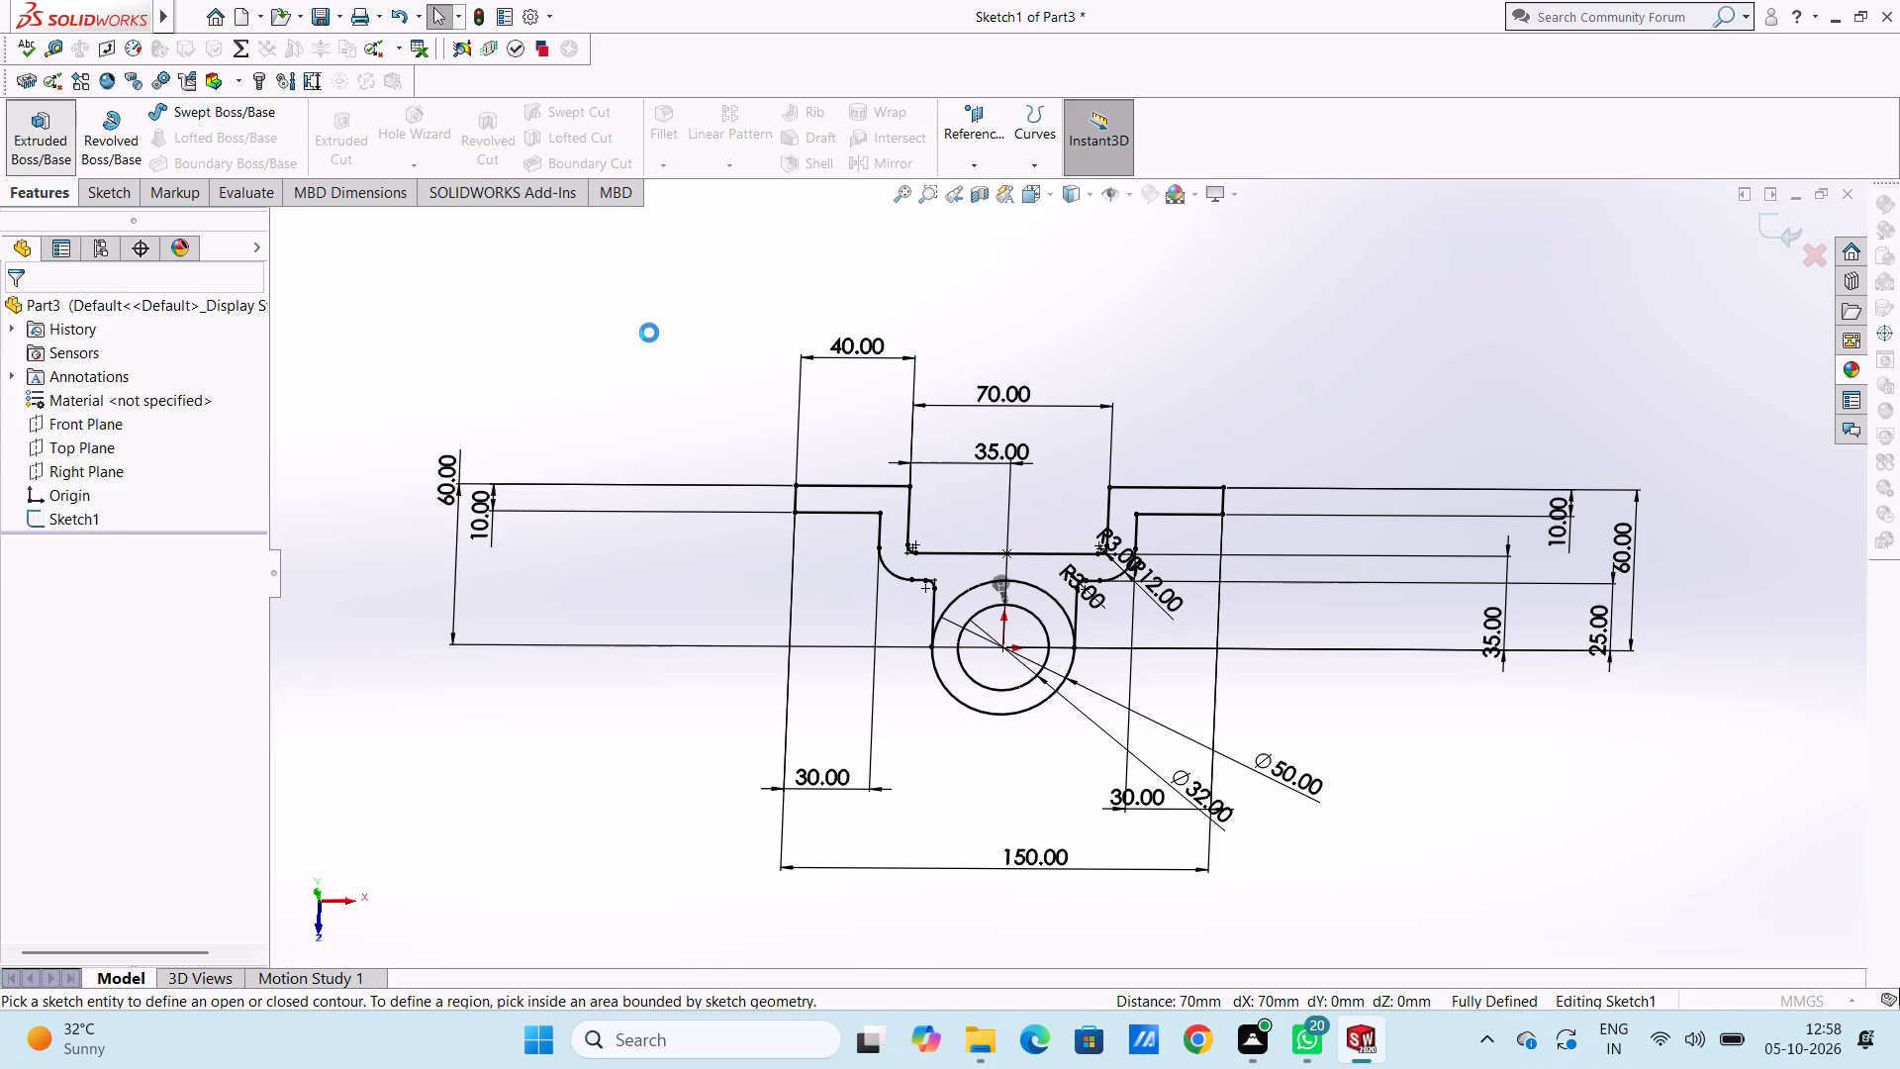
{"action": "left_click", "coordinate": [895, 525]}
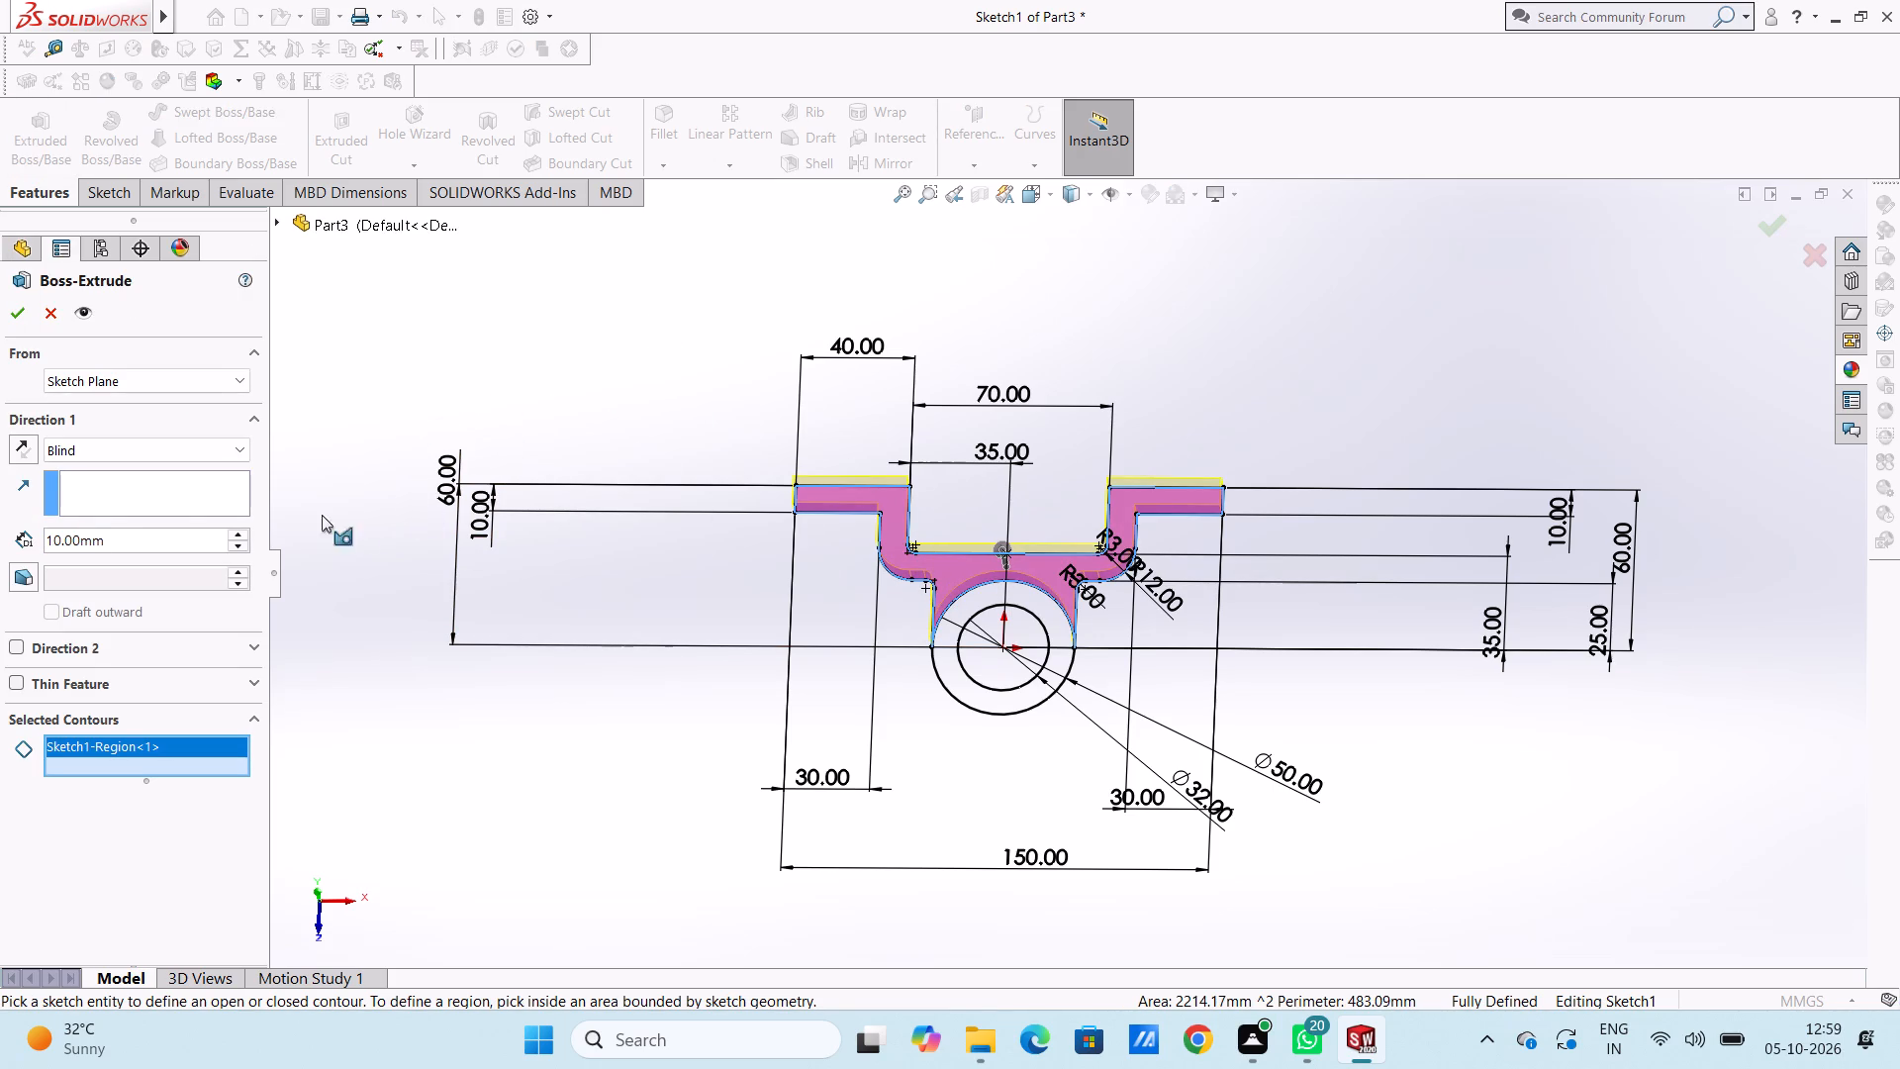
{"action": "double_click", "coordinate": [172, 539]}
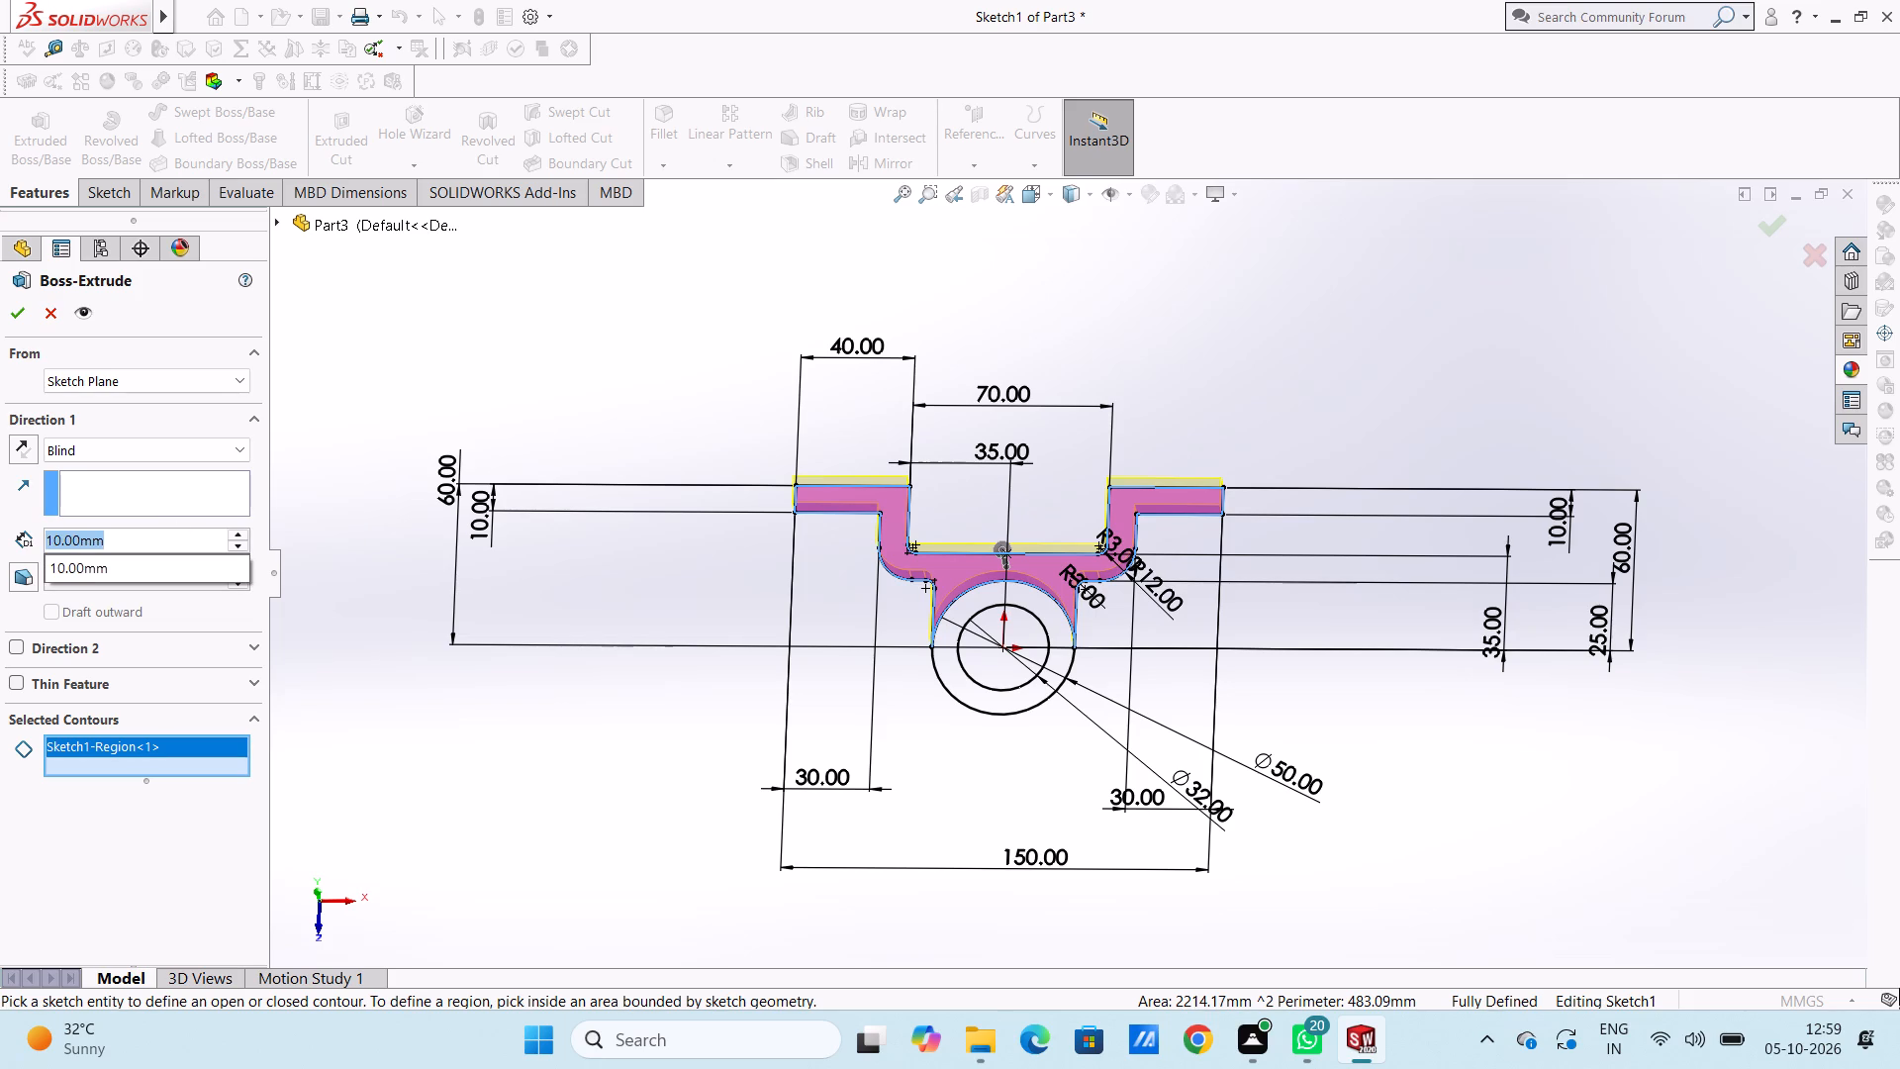
{"action": "type", "text": "35"}
{"action": "key", "text": "Return"}
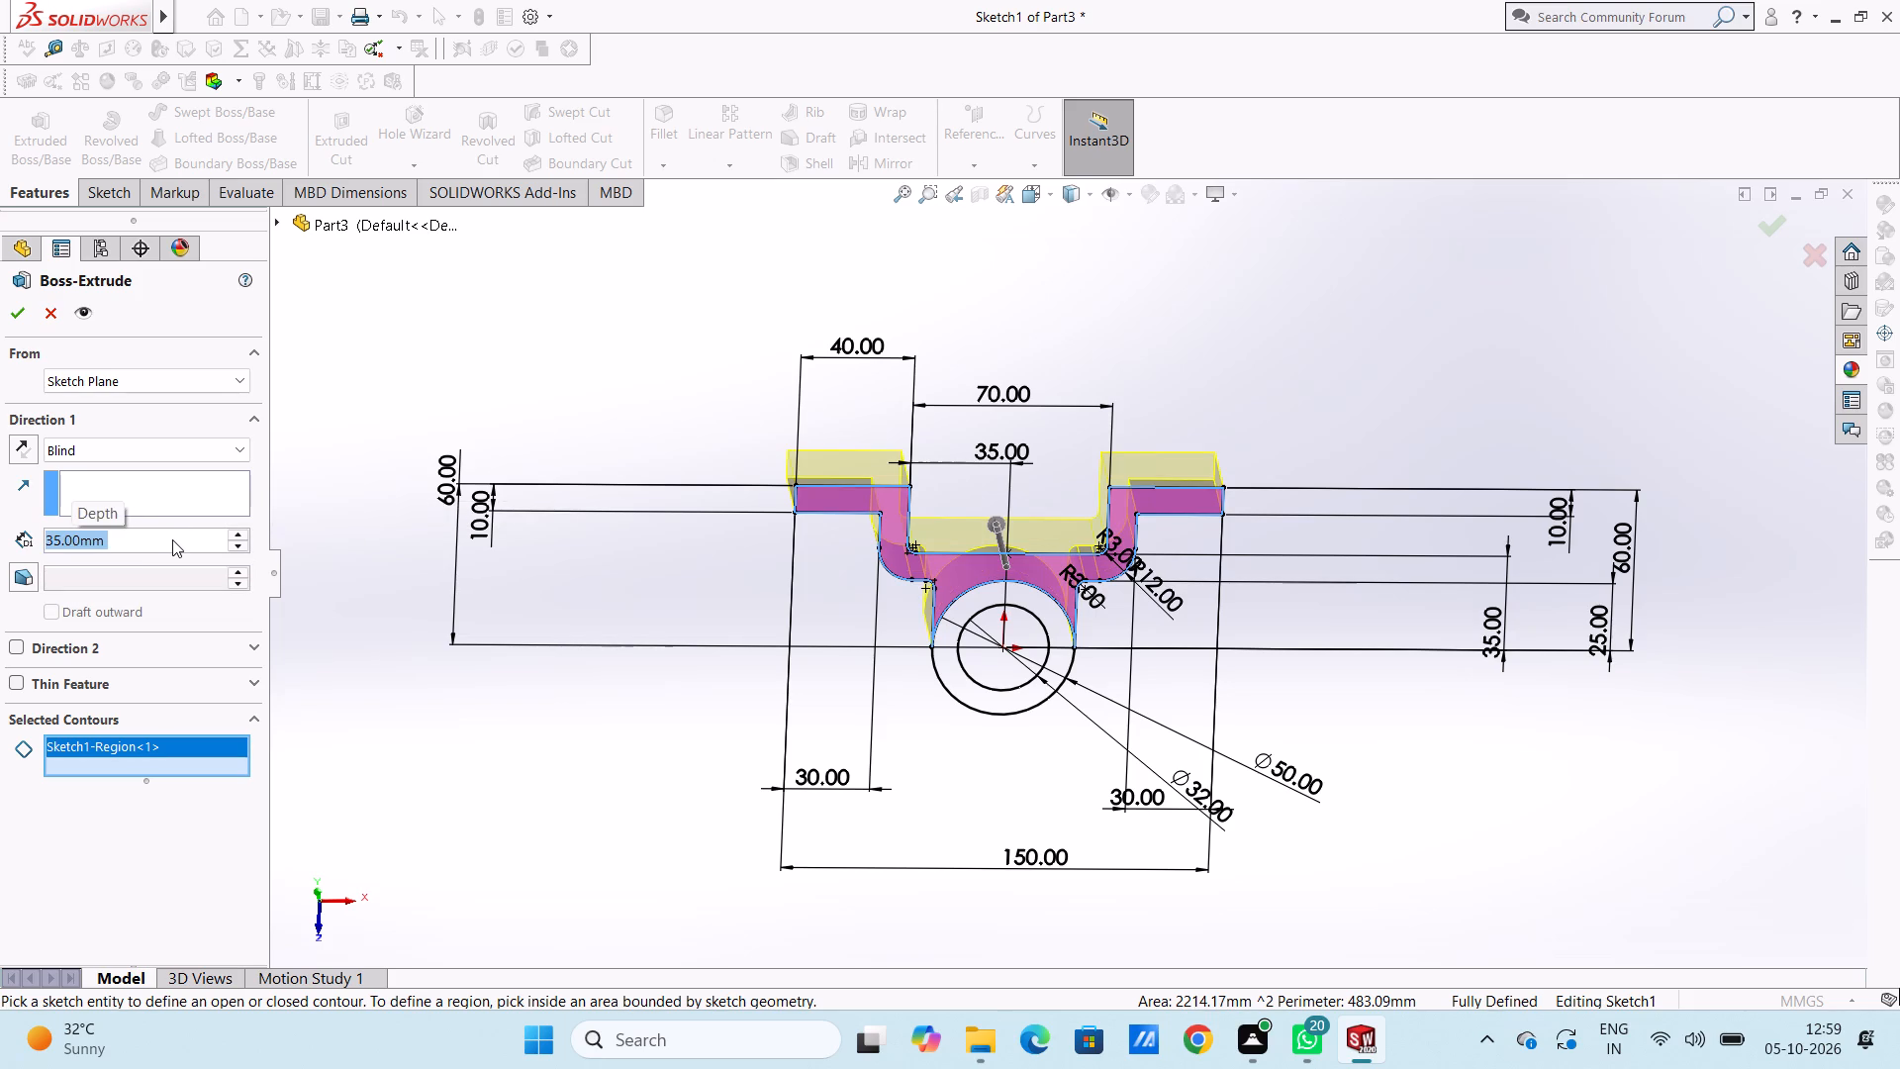
{"action": "left_click", "coordinate": [16, 313]}
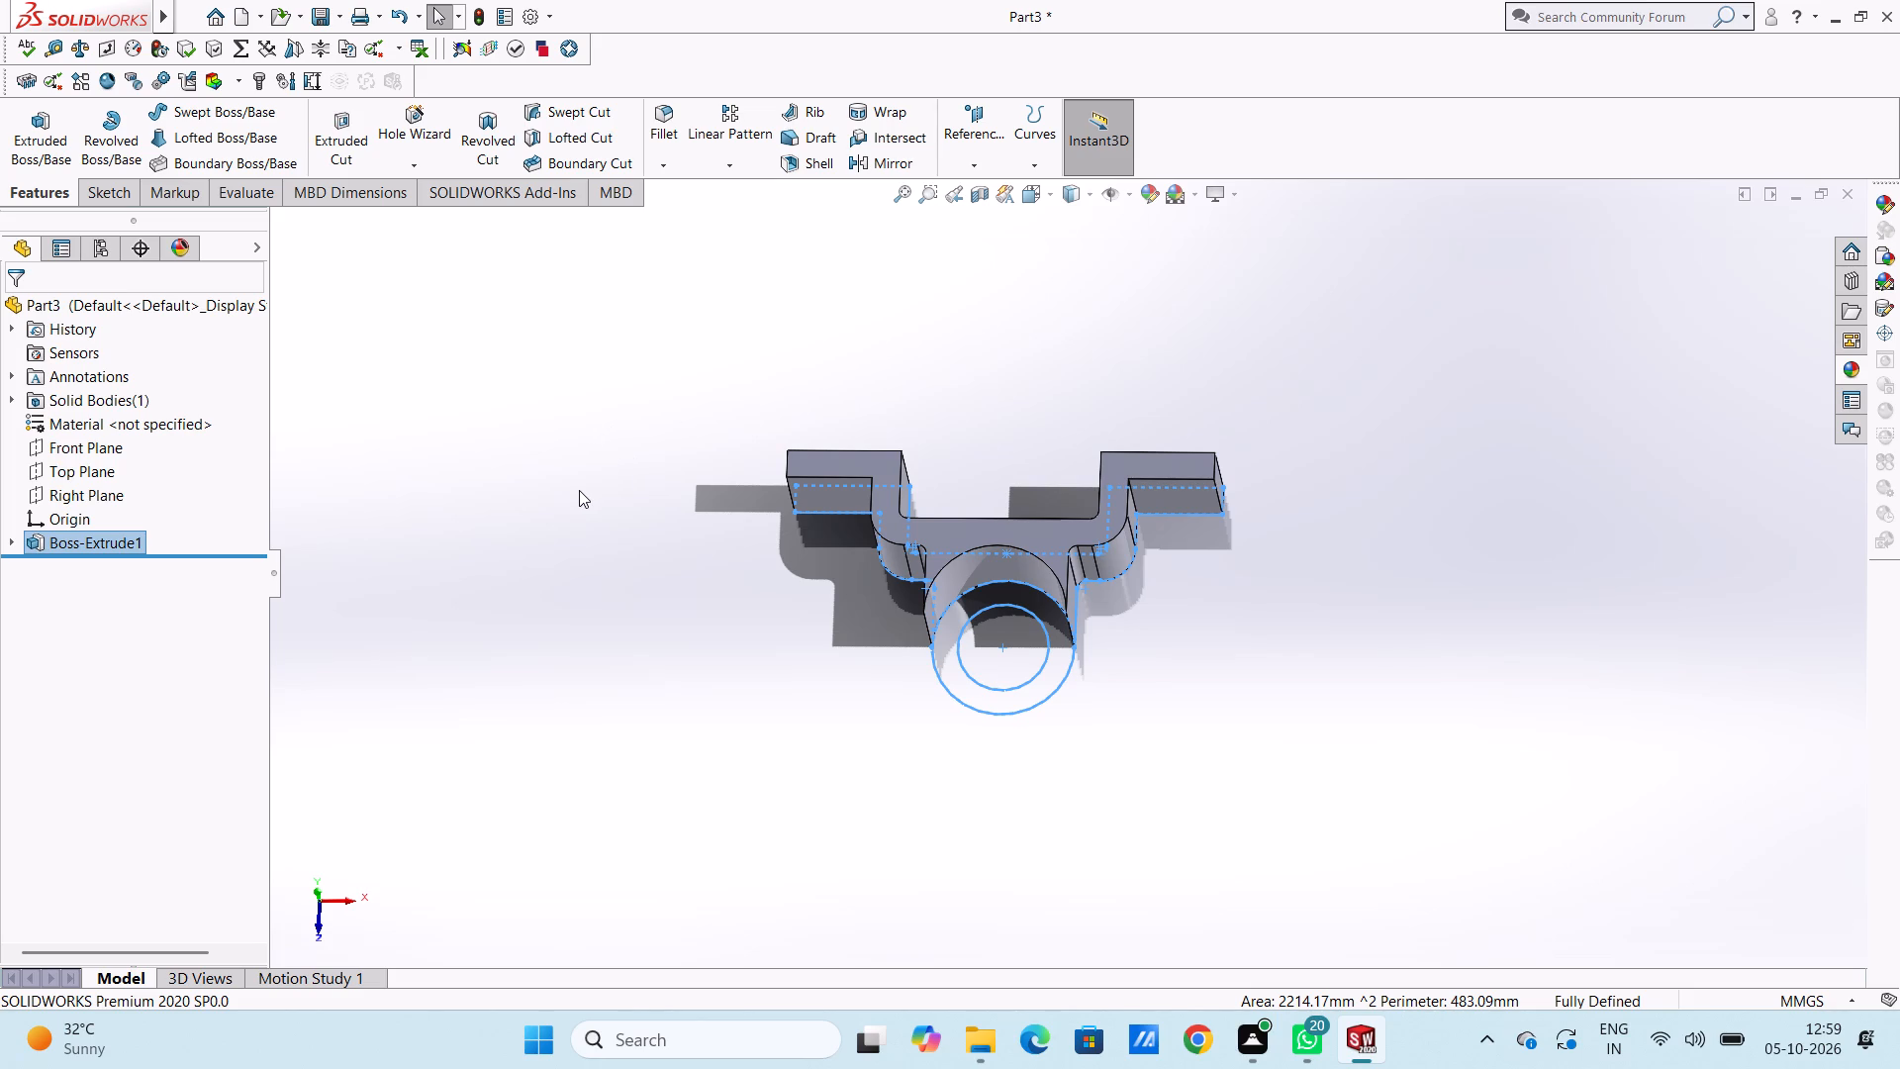
{"action": "left_click", "coordinate": [524, 506]}
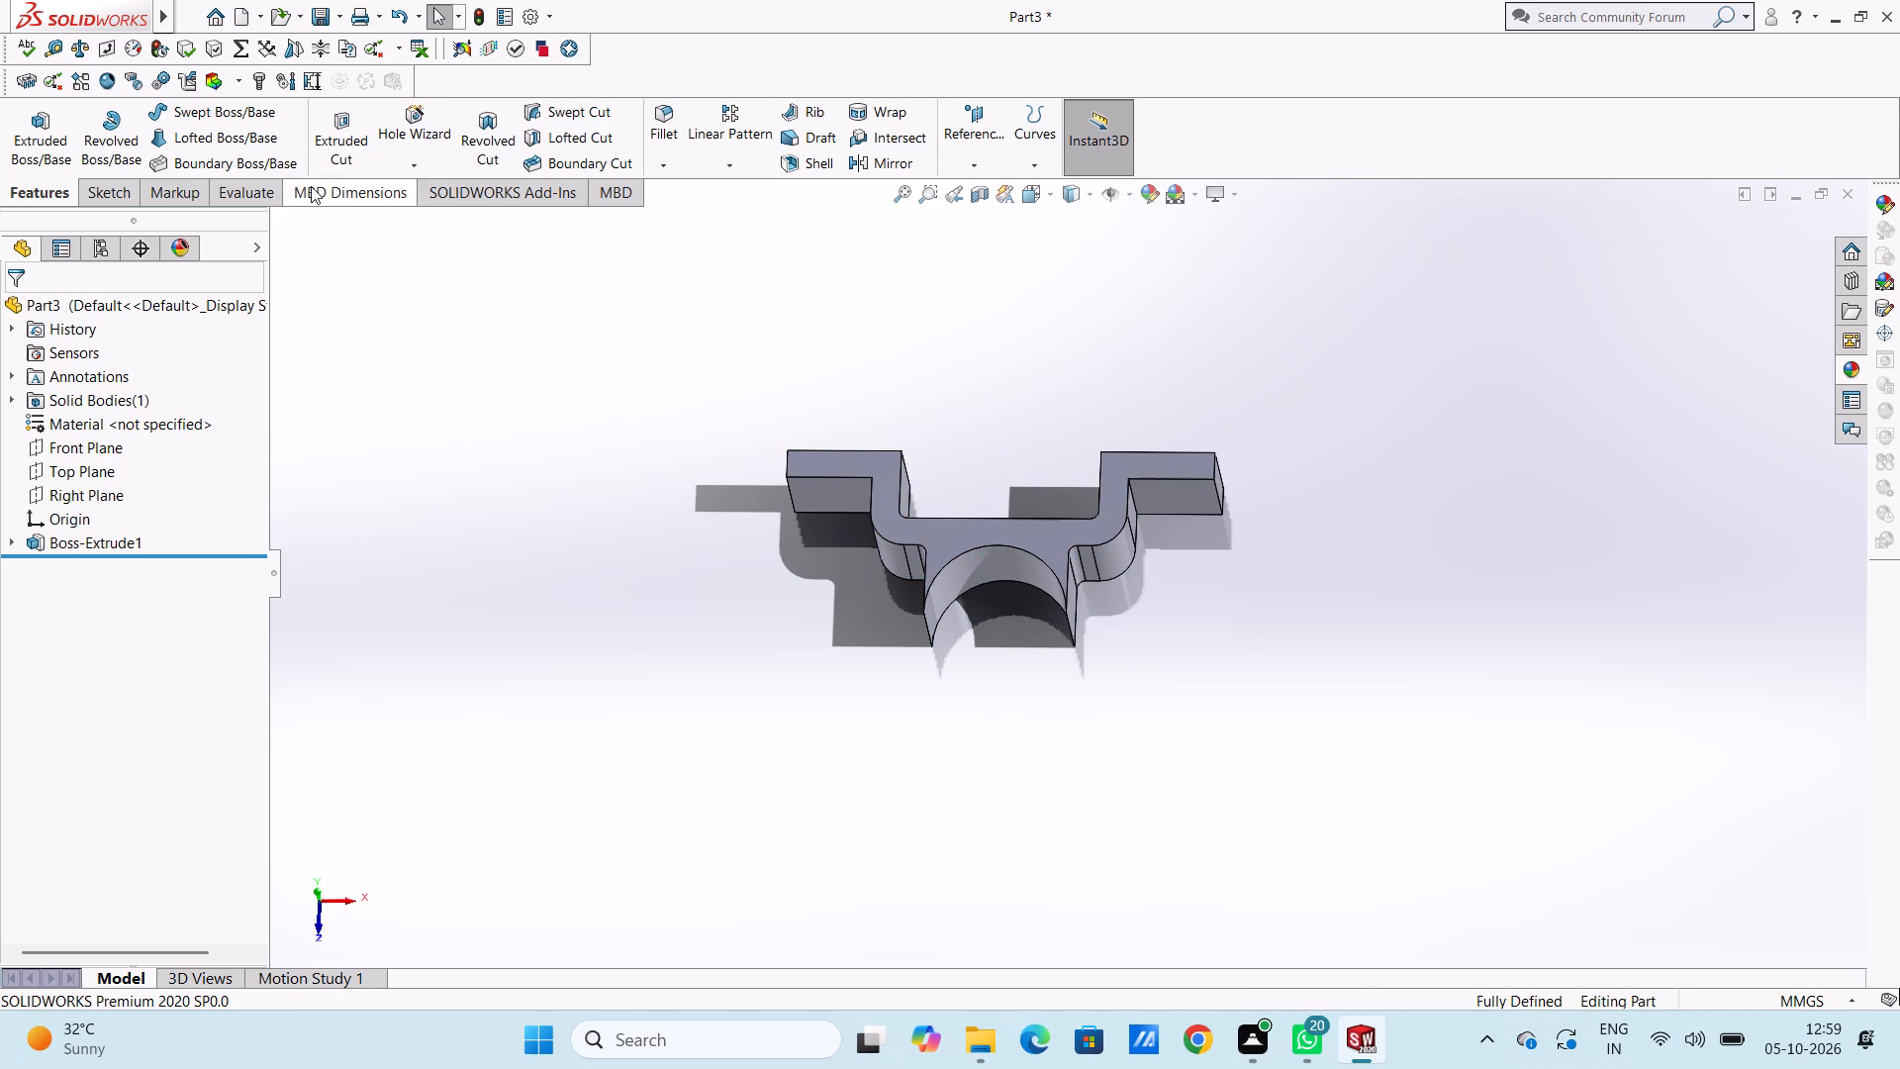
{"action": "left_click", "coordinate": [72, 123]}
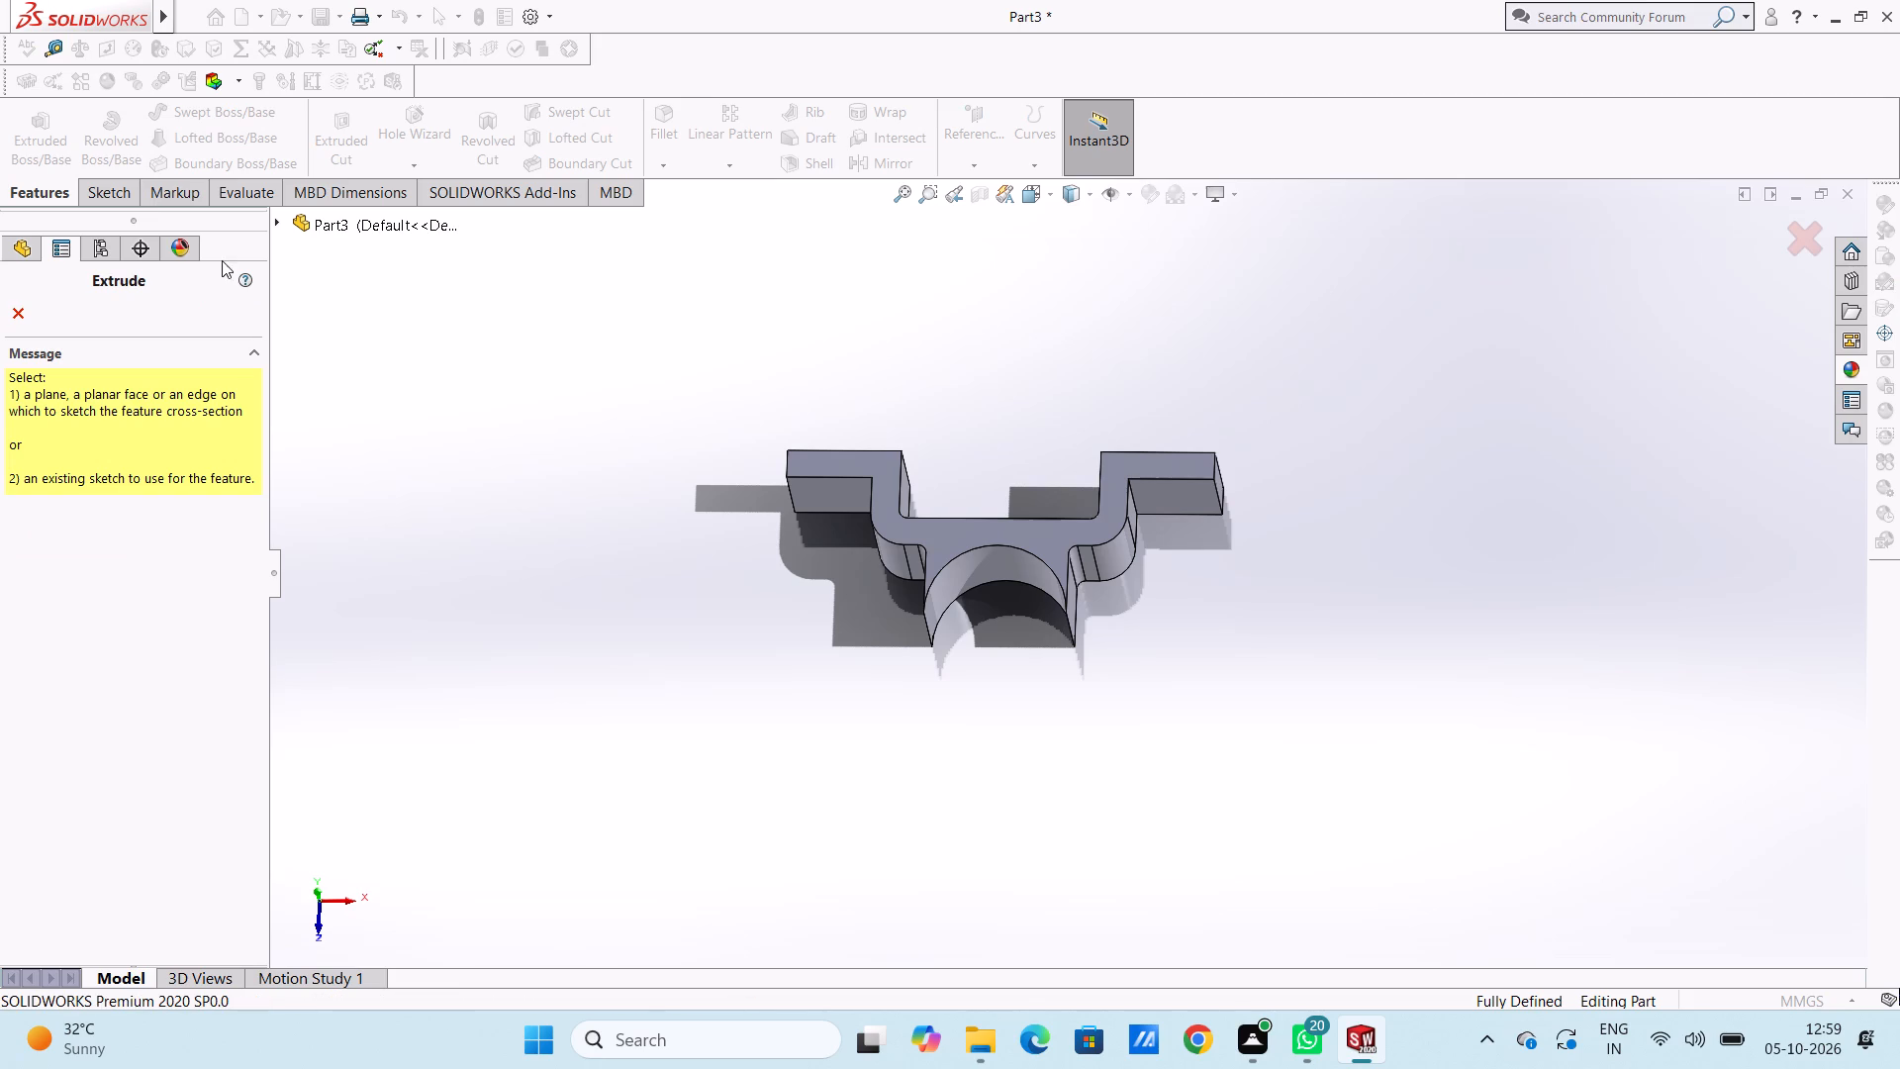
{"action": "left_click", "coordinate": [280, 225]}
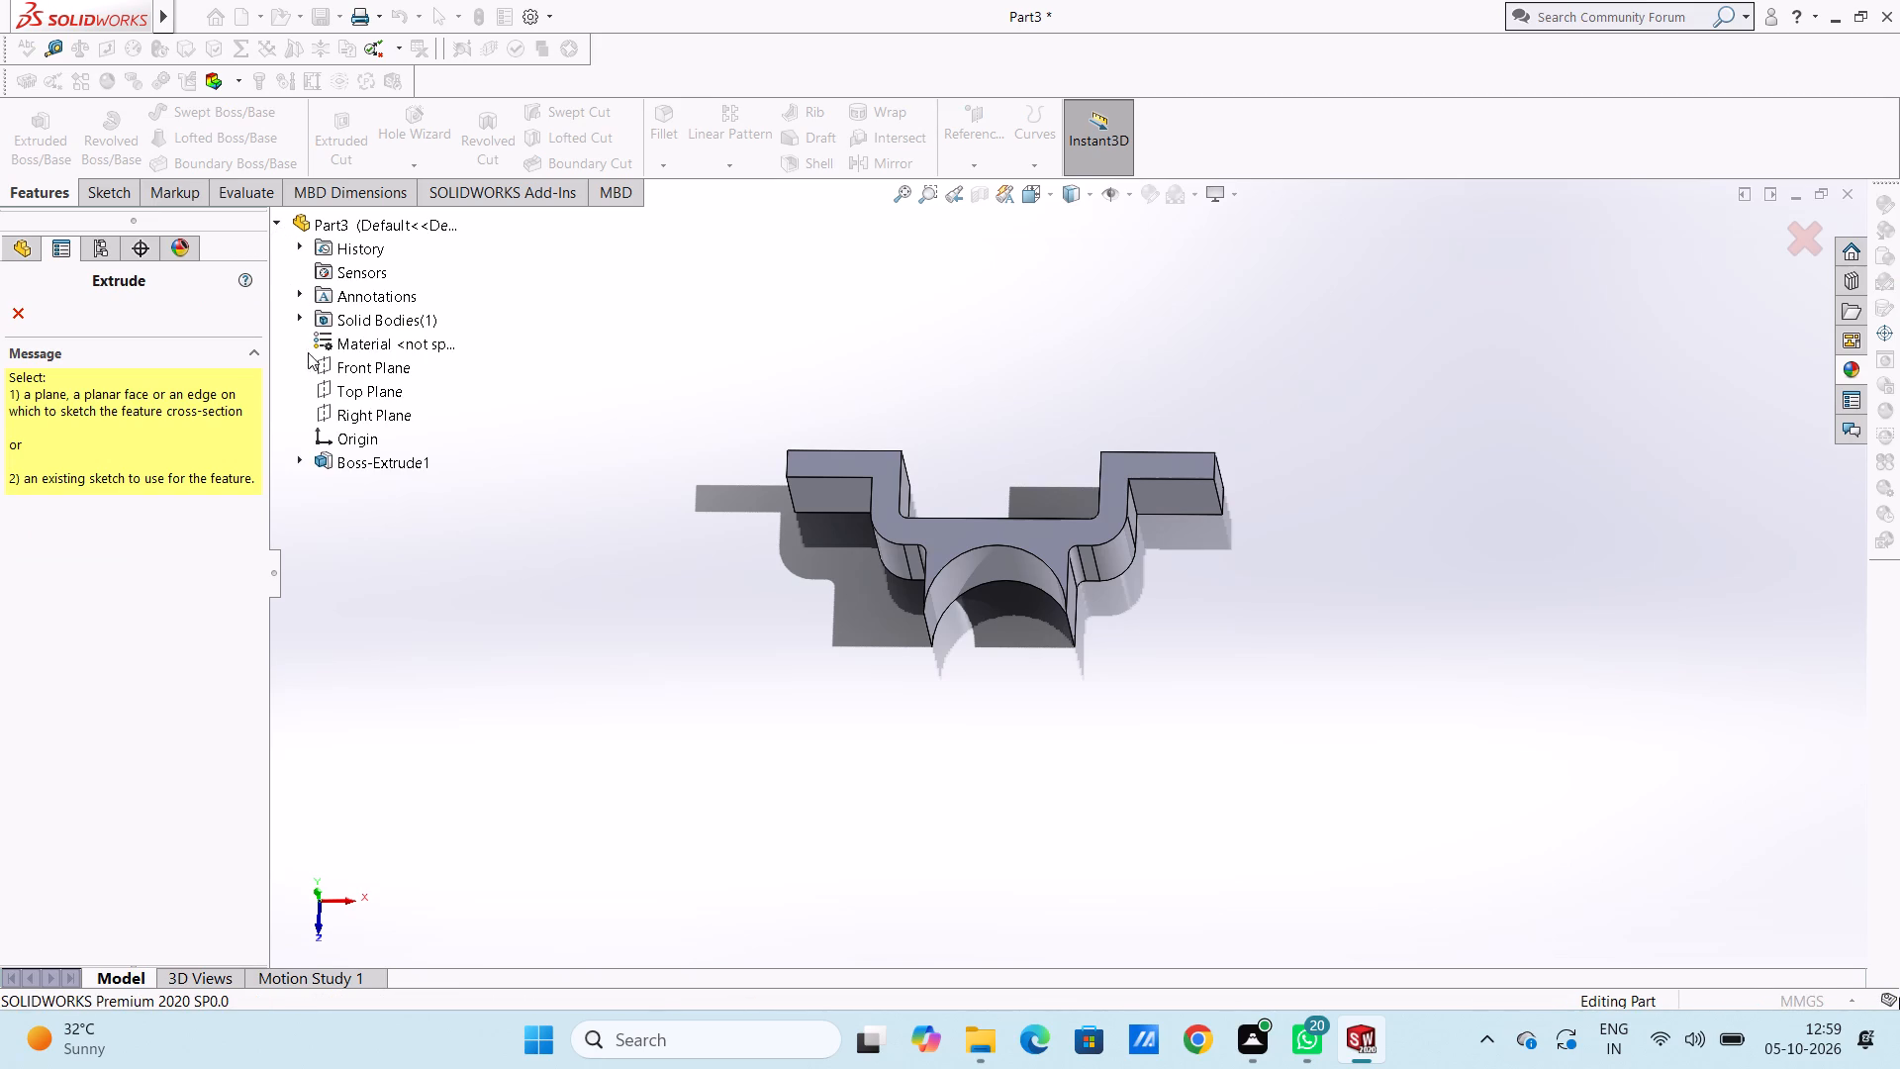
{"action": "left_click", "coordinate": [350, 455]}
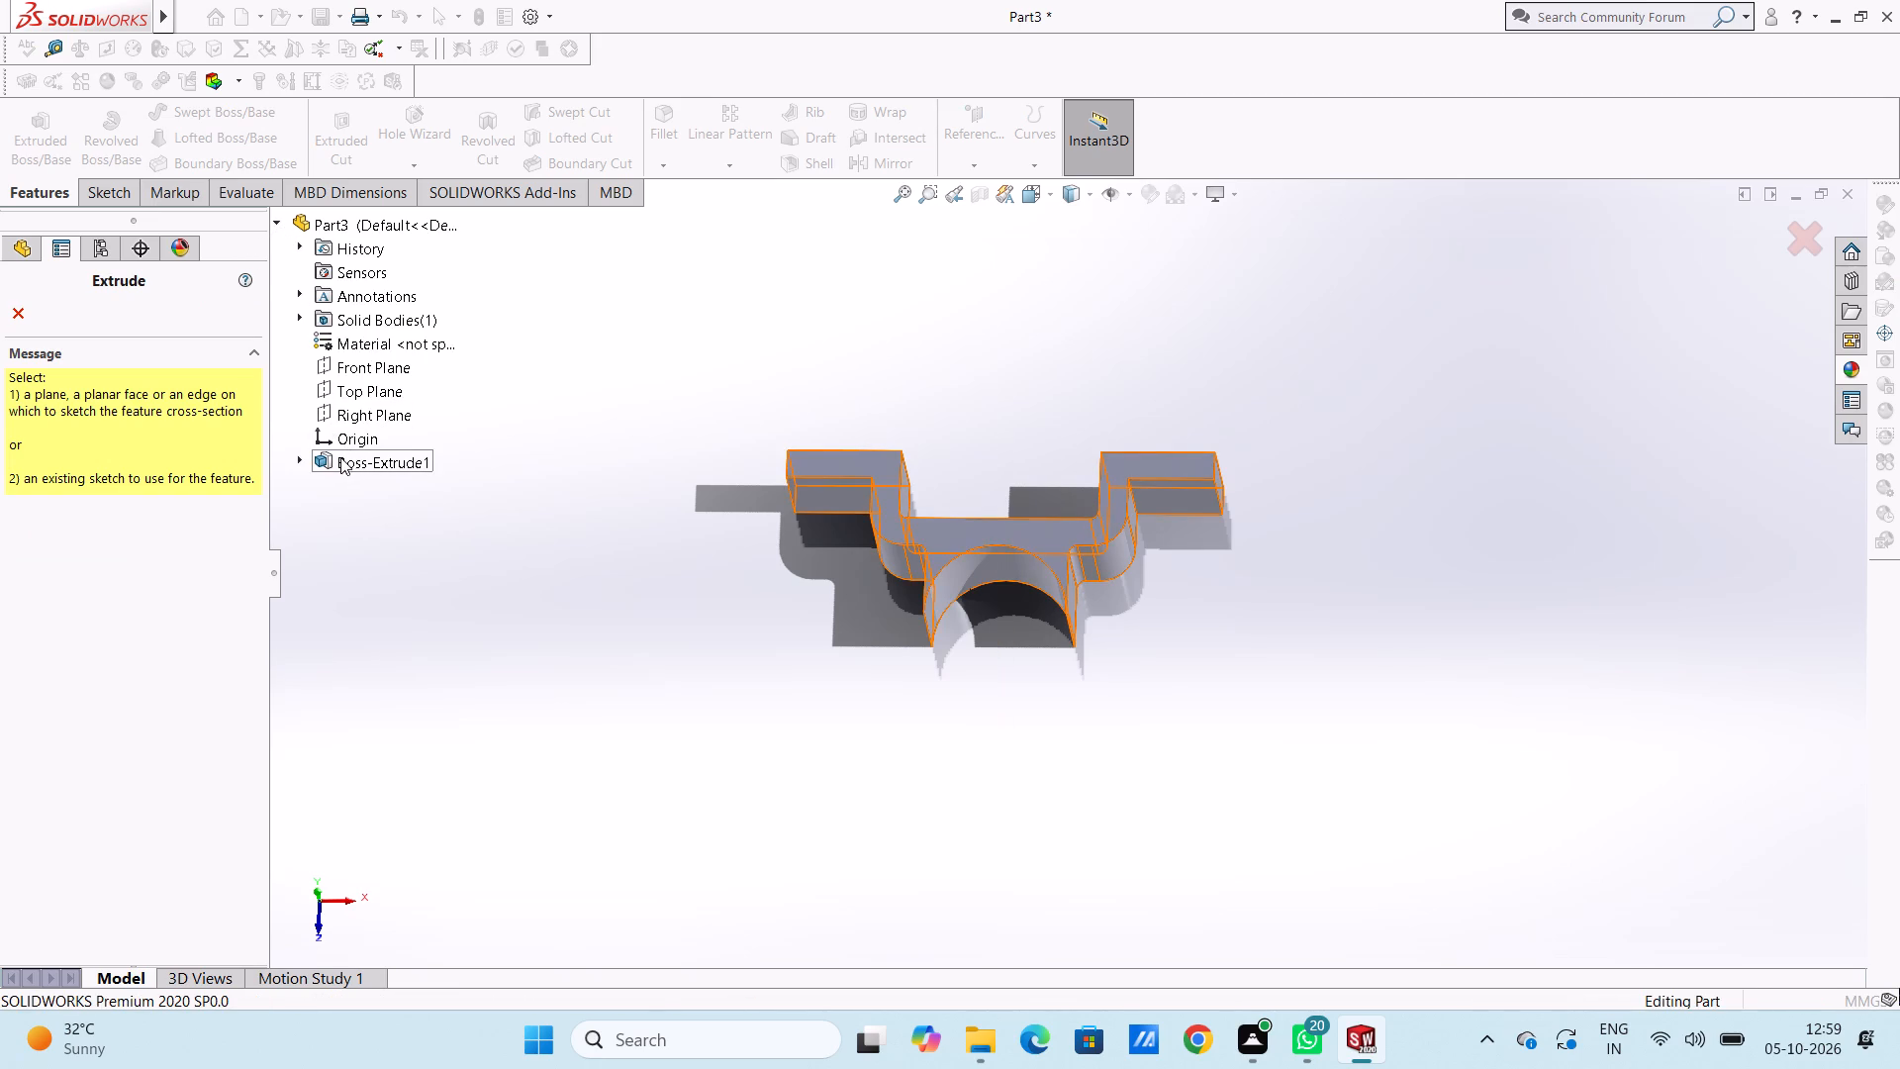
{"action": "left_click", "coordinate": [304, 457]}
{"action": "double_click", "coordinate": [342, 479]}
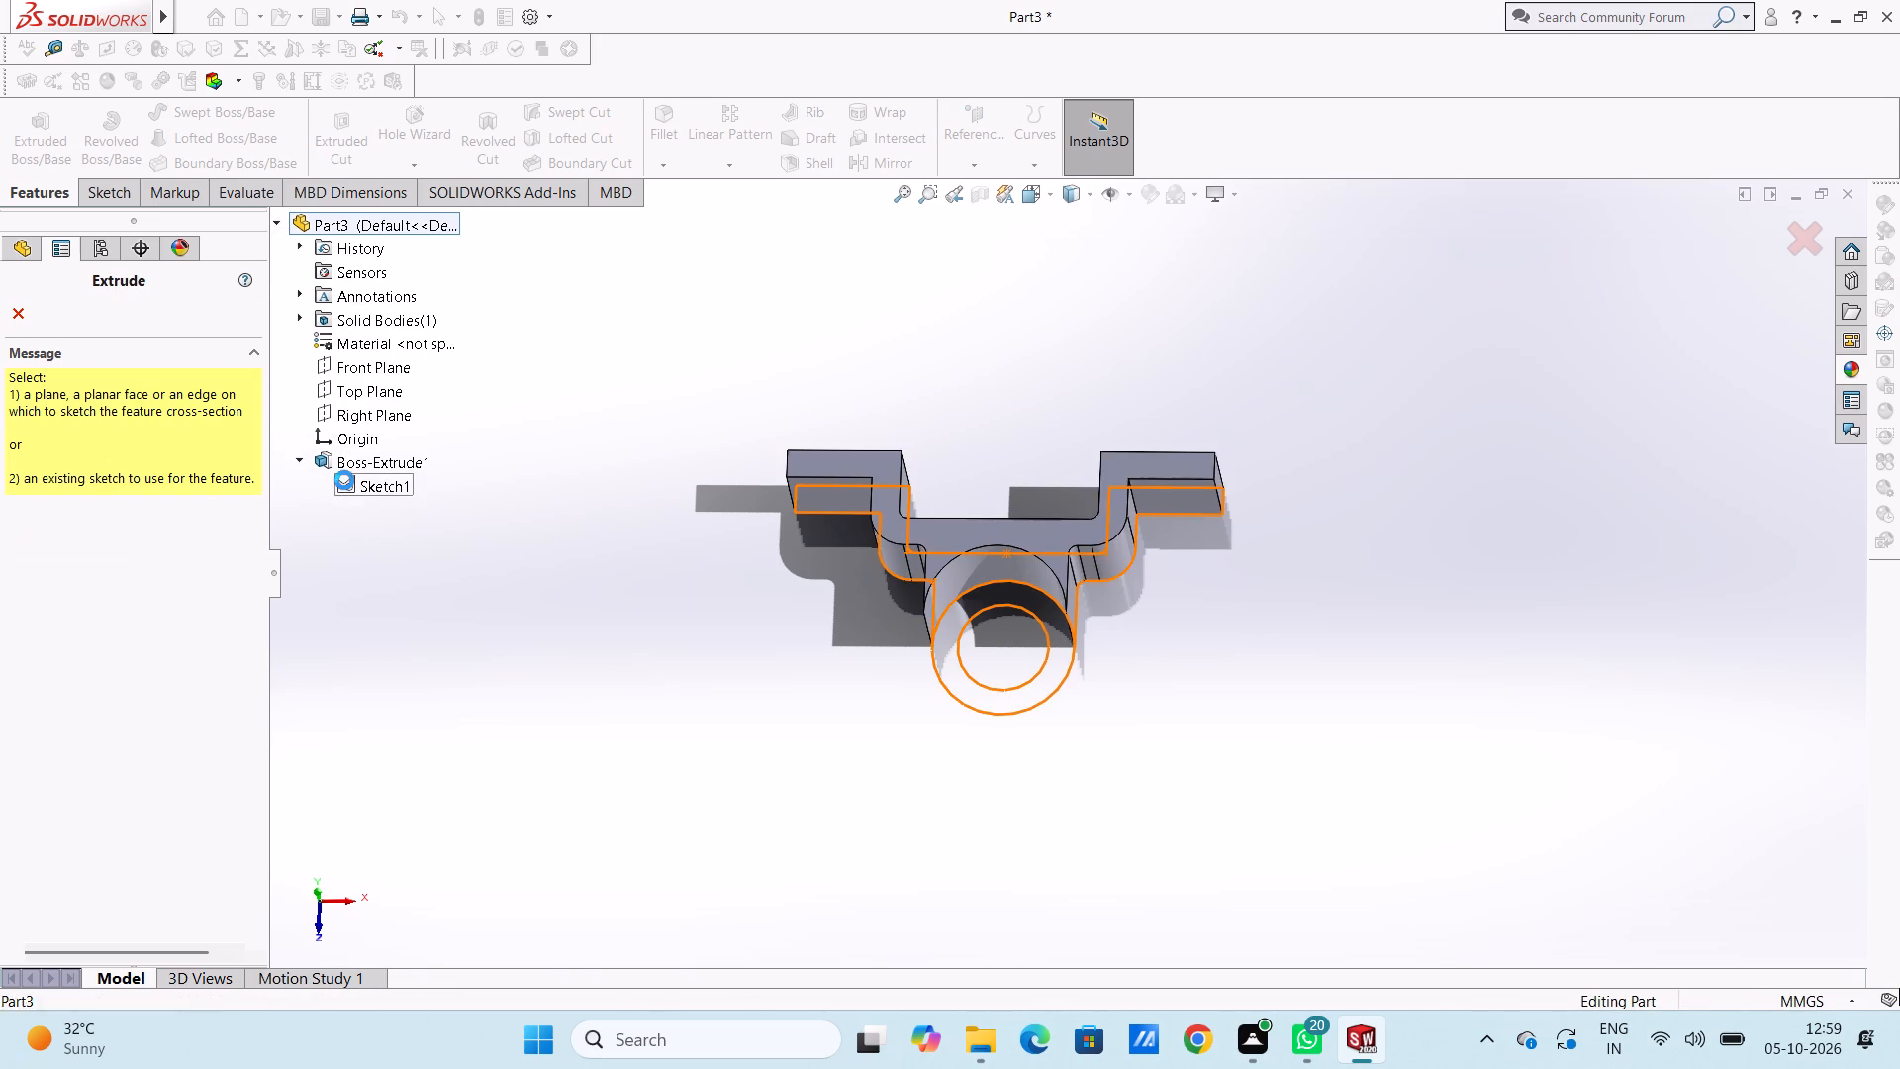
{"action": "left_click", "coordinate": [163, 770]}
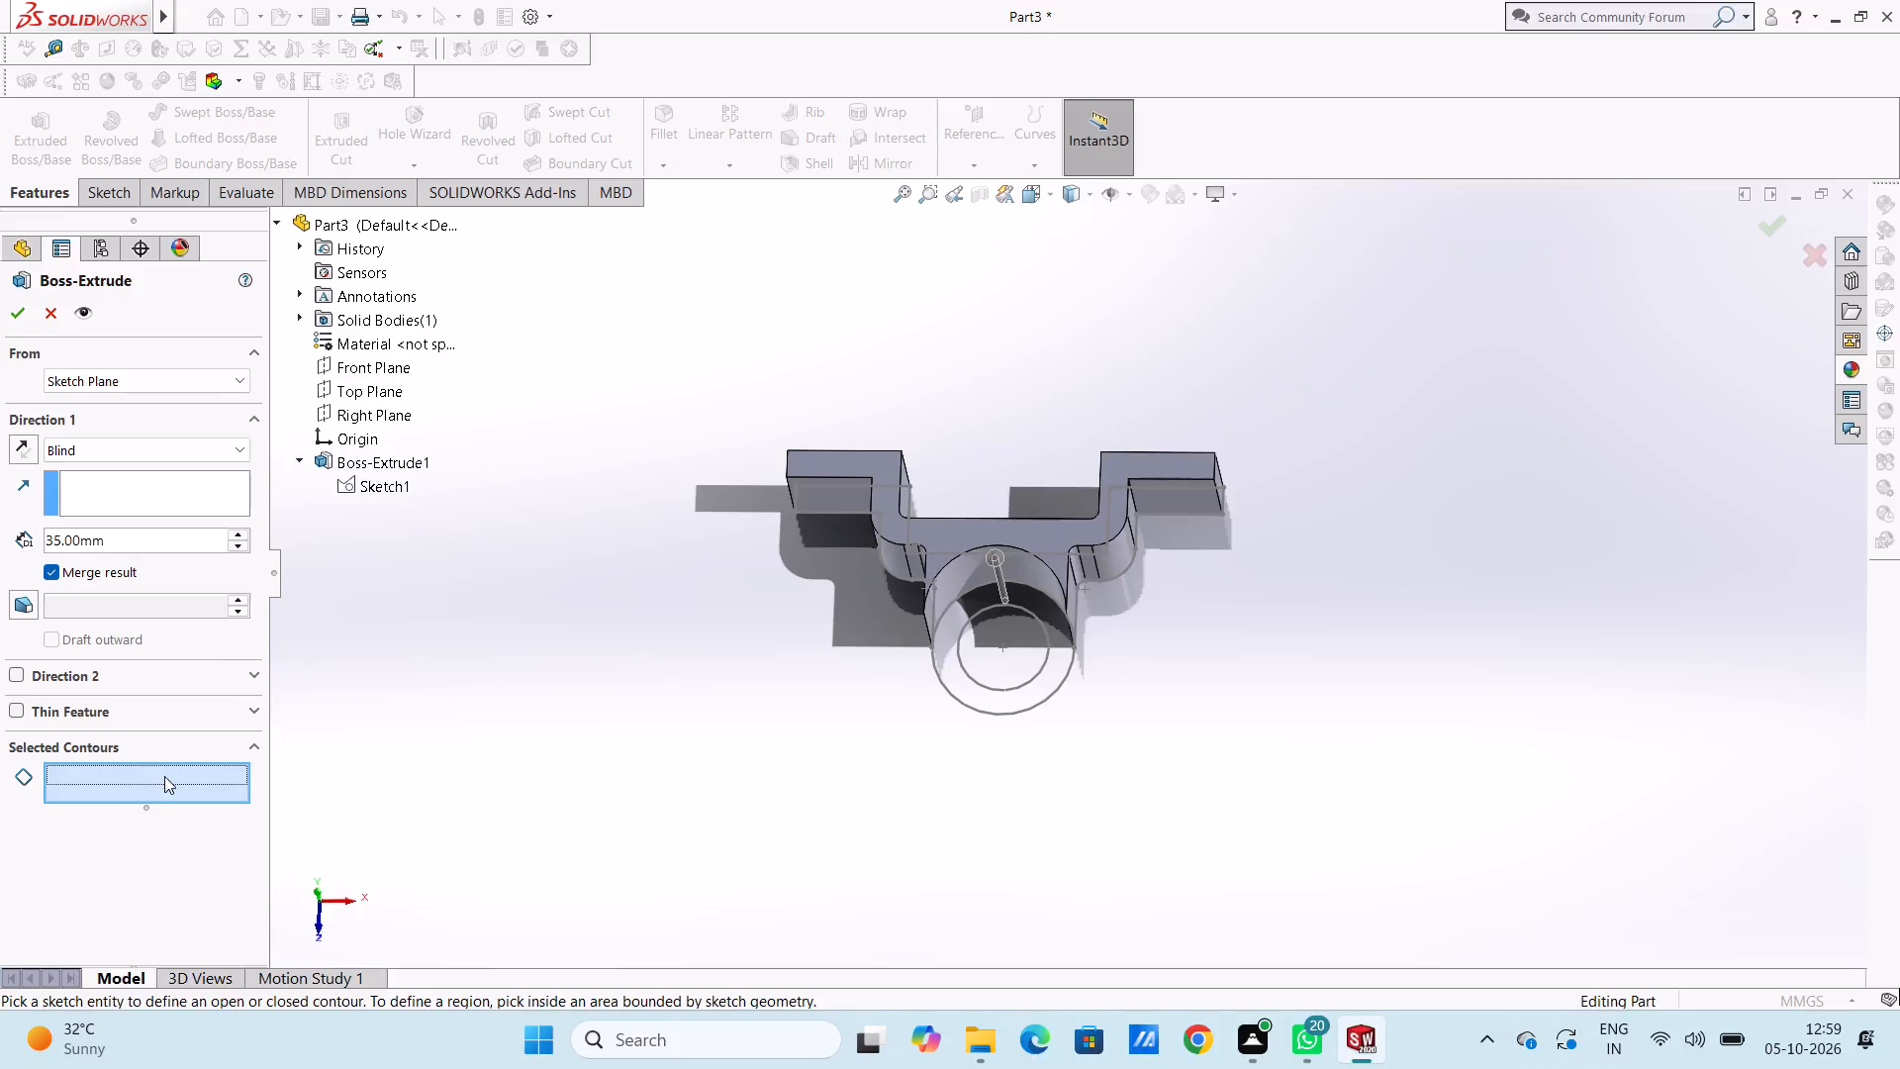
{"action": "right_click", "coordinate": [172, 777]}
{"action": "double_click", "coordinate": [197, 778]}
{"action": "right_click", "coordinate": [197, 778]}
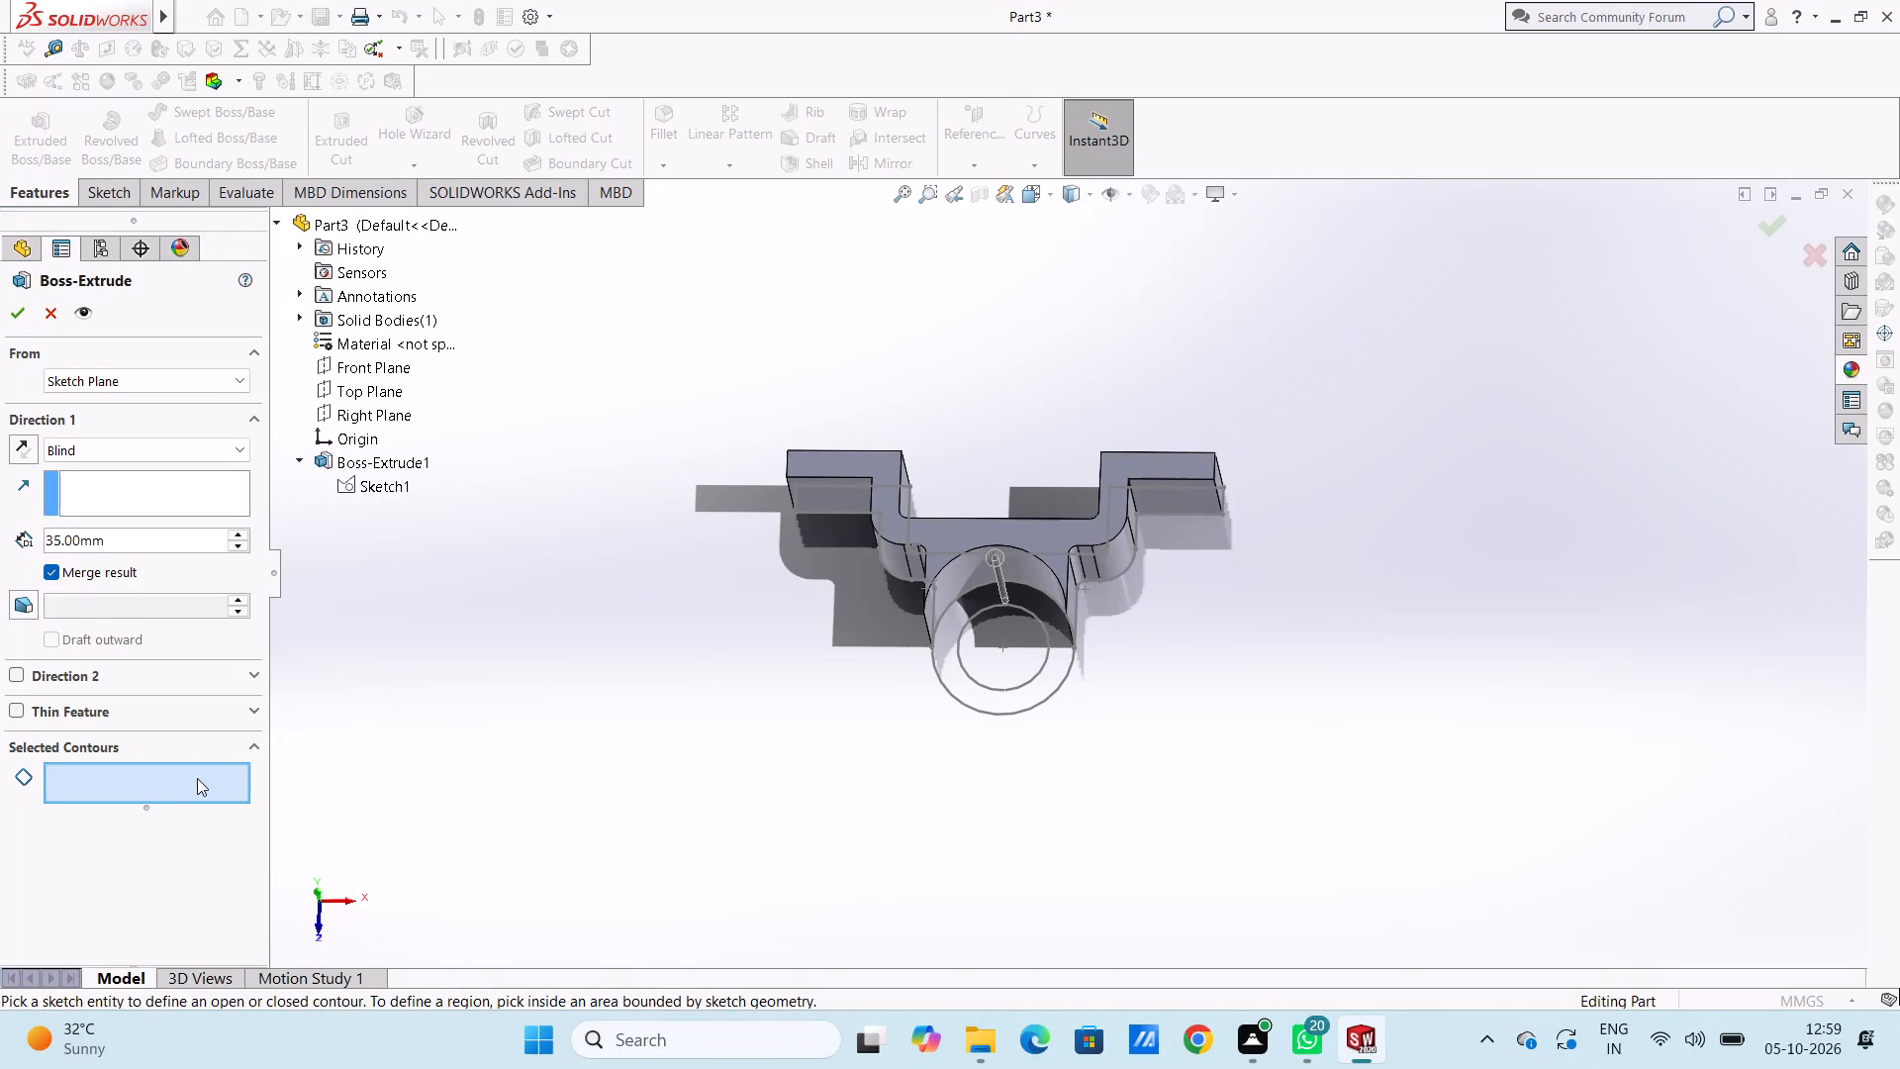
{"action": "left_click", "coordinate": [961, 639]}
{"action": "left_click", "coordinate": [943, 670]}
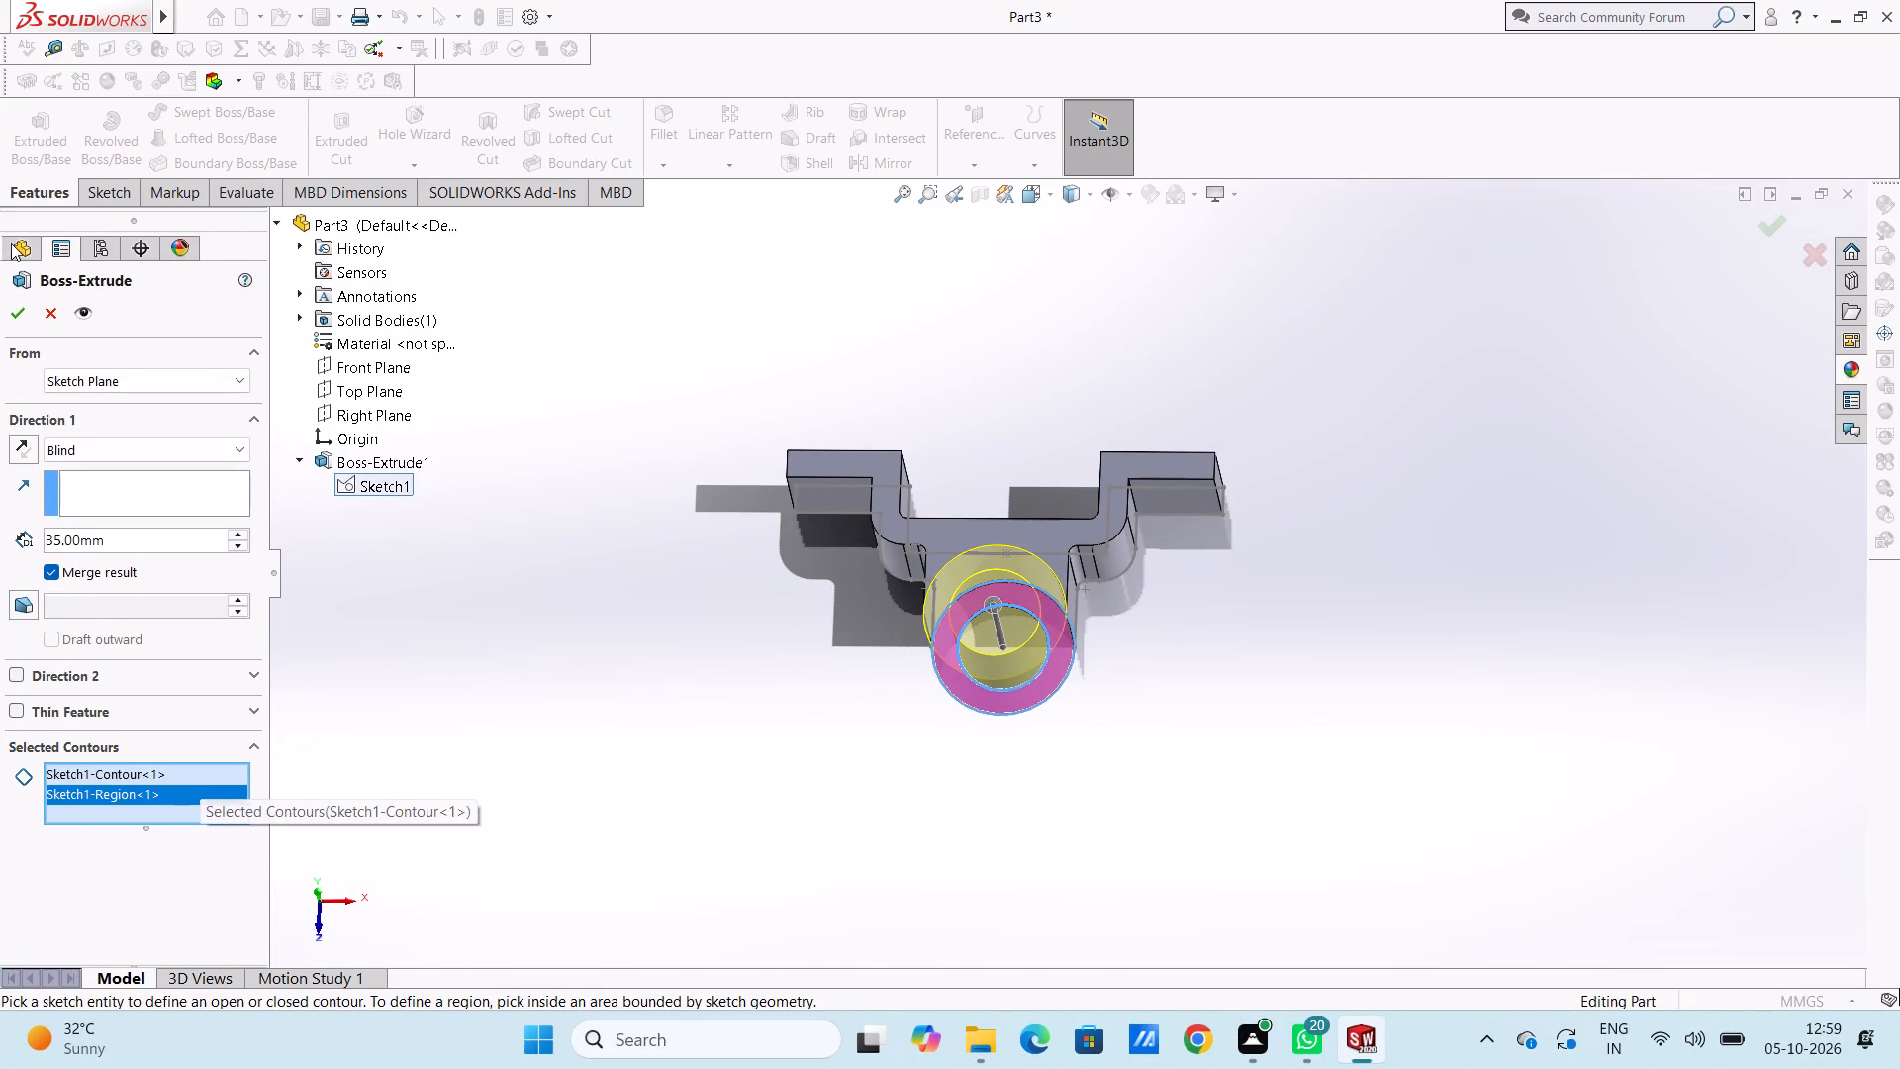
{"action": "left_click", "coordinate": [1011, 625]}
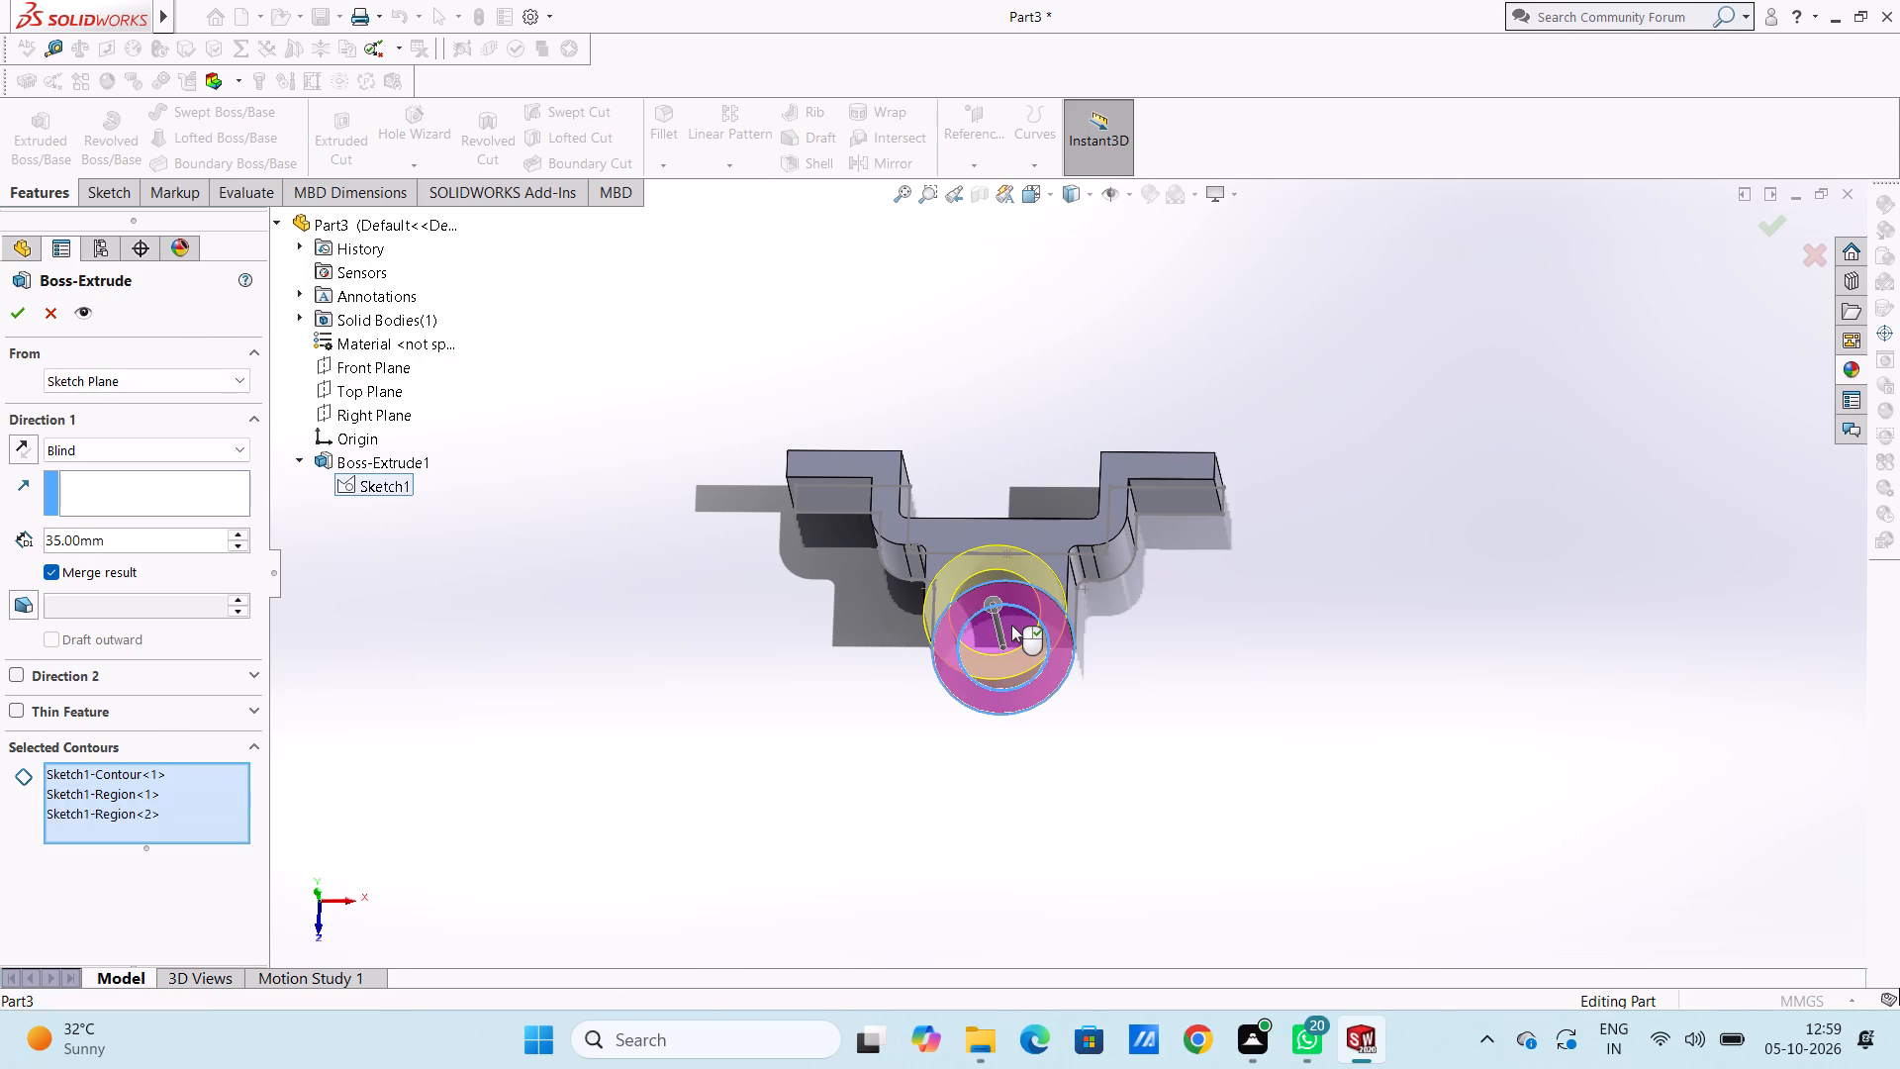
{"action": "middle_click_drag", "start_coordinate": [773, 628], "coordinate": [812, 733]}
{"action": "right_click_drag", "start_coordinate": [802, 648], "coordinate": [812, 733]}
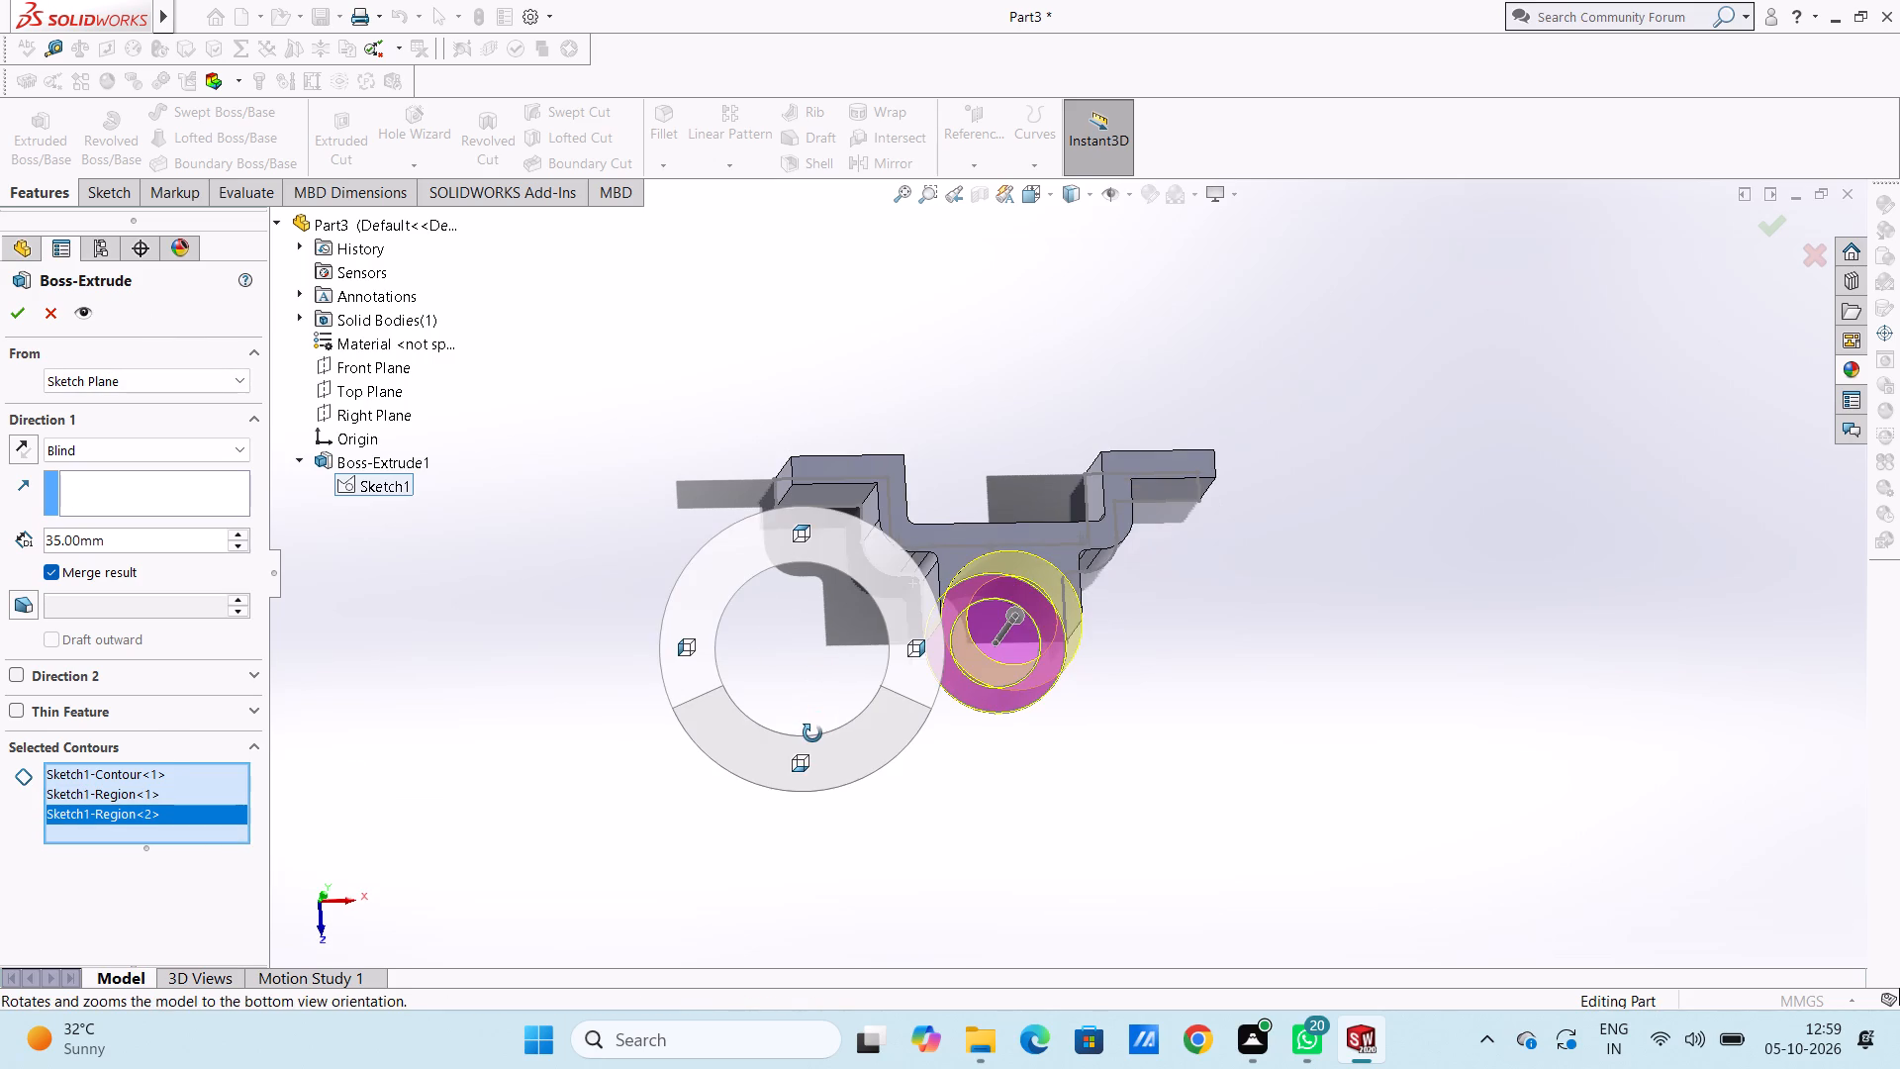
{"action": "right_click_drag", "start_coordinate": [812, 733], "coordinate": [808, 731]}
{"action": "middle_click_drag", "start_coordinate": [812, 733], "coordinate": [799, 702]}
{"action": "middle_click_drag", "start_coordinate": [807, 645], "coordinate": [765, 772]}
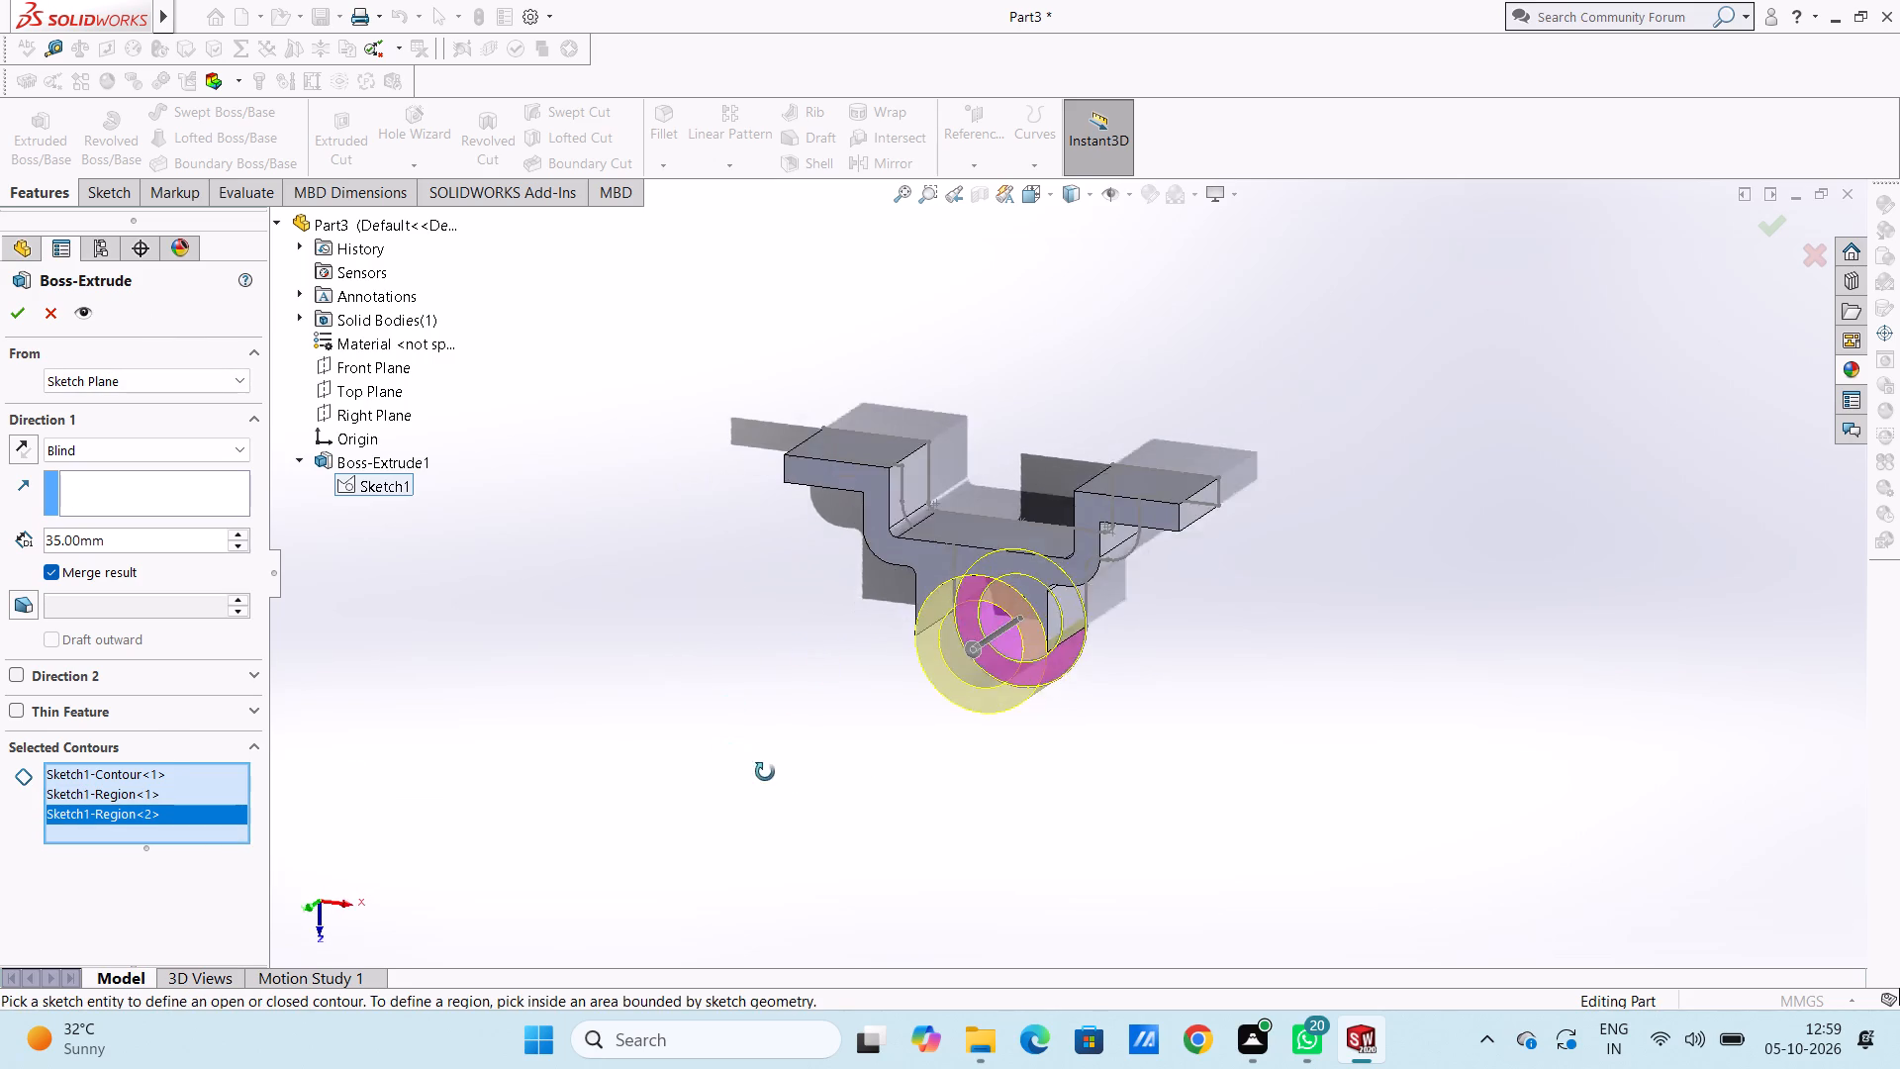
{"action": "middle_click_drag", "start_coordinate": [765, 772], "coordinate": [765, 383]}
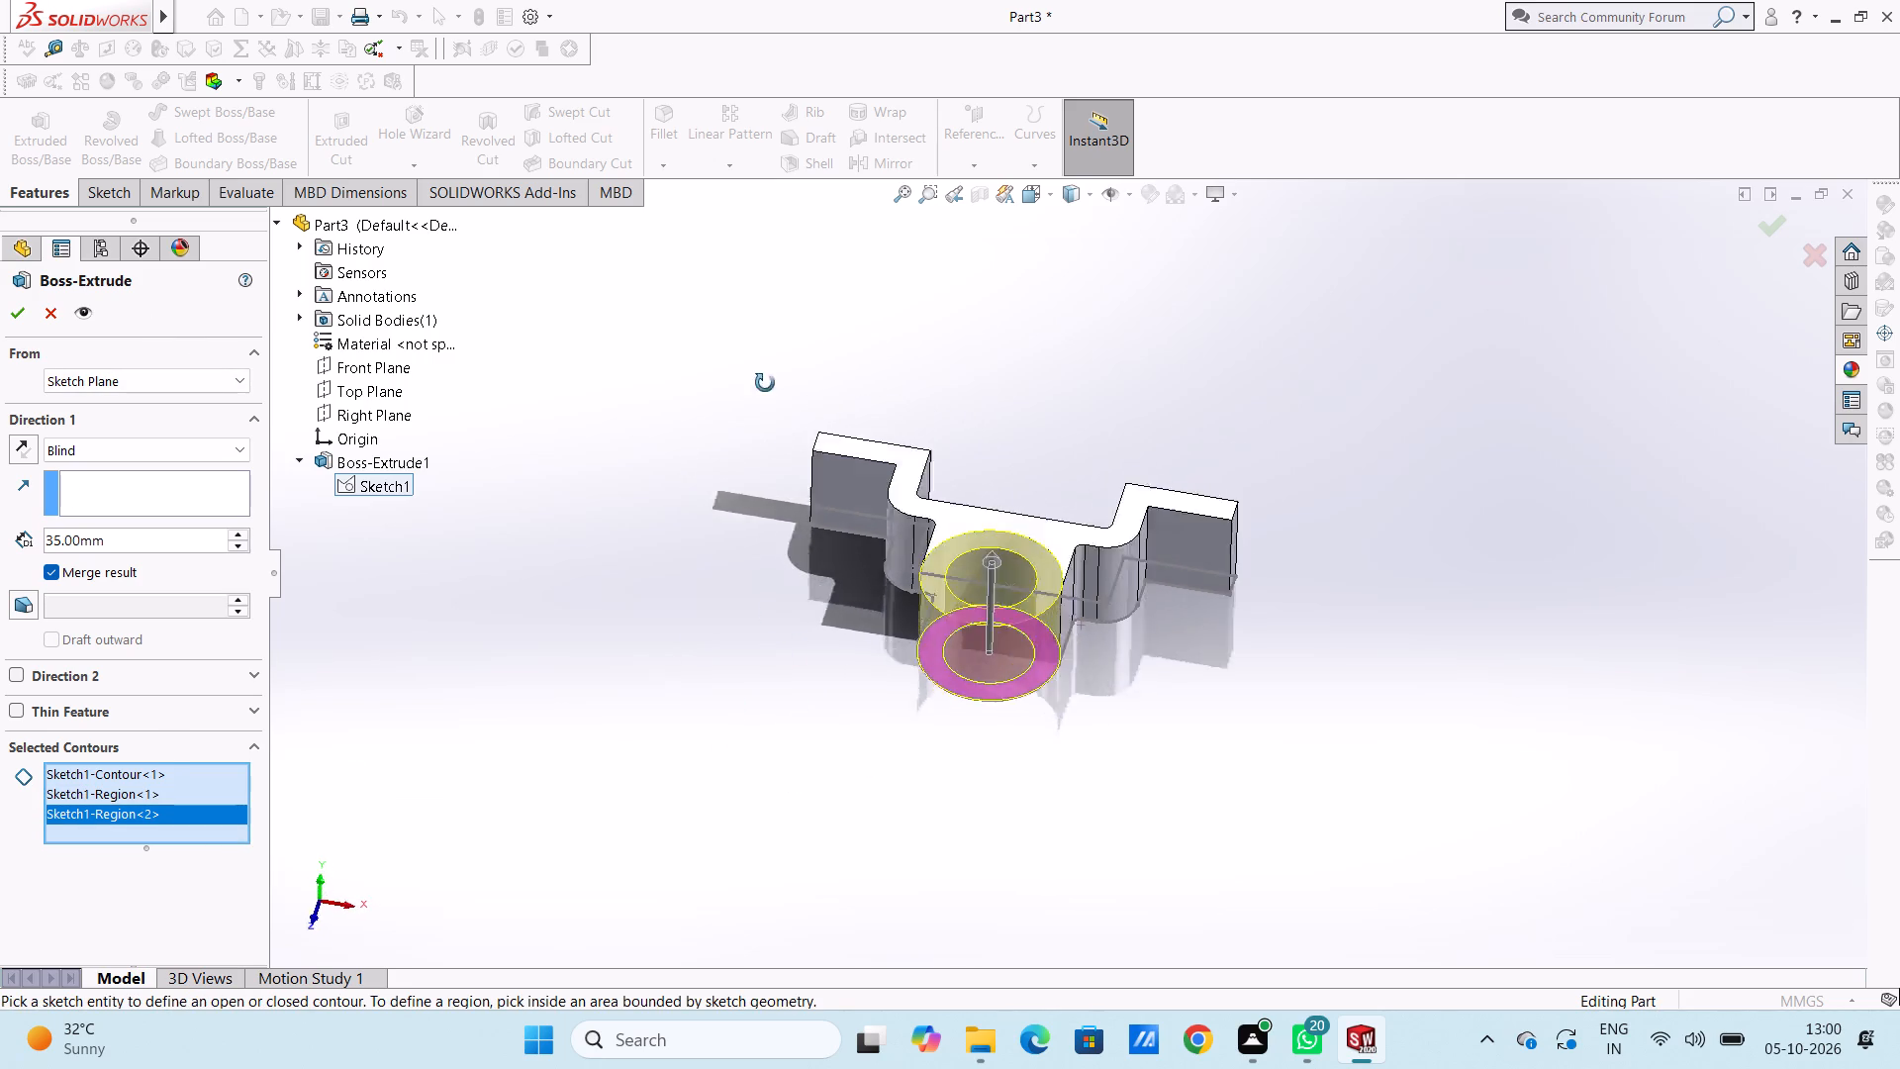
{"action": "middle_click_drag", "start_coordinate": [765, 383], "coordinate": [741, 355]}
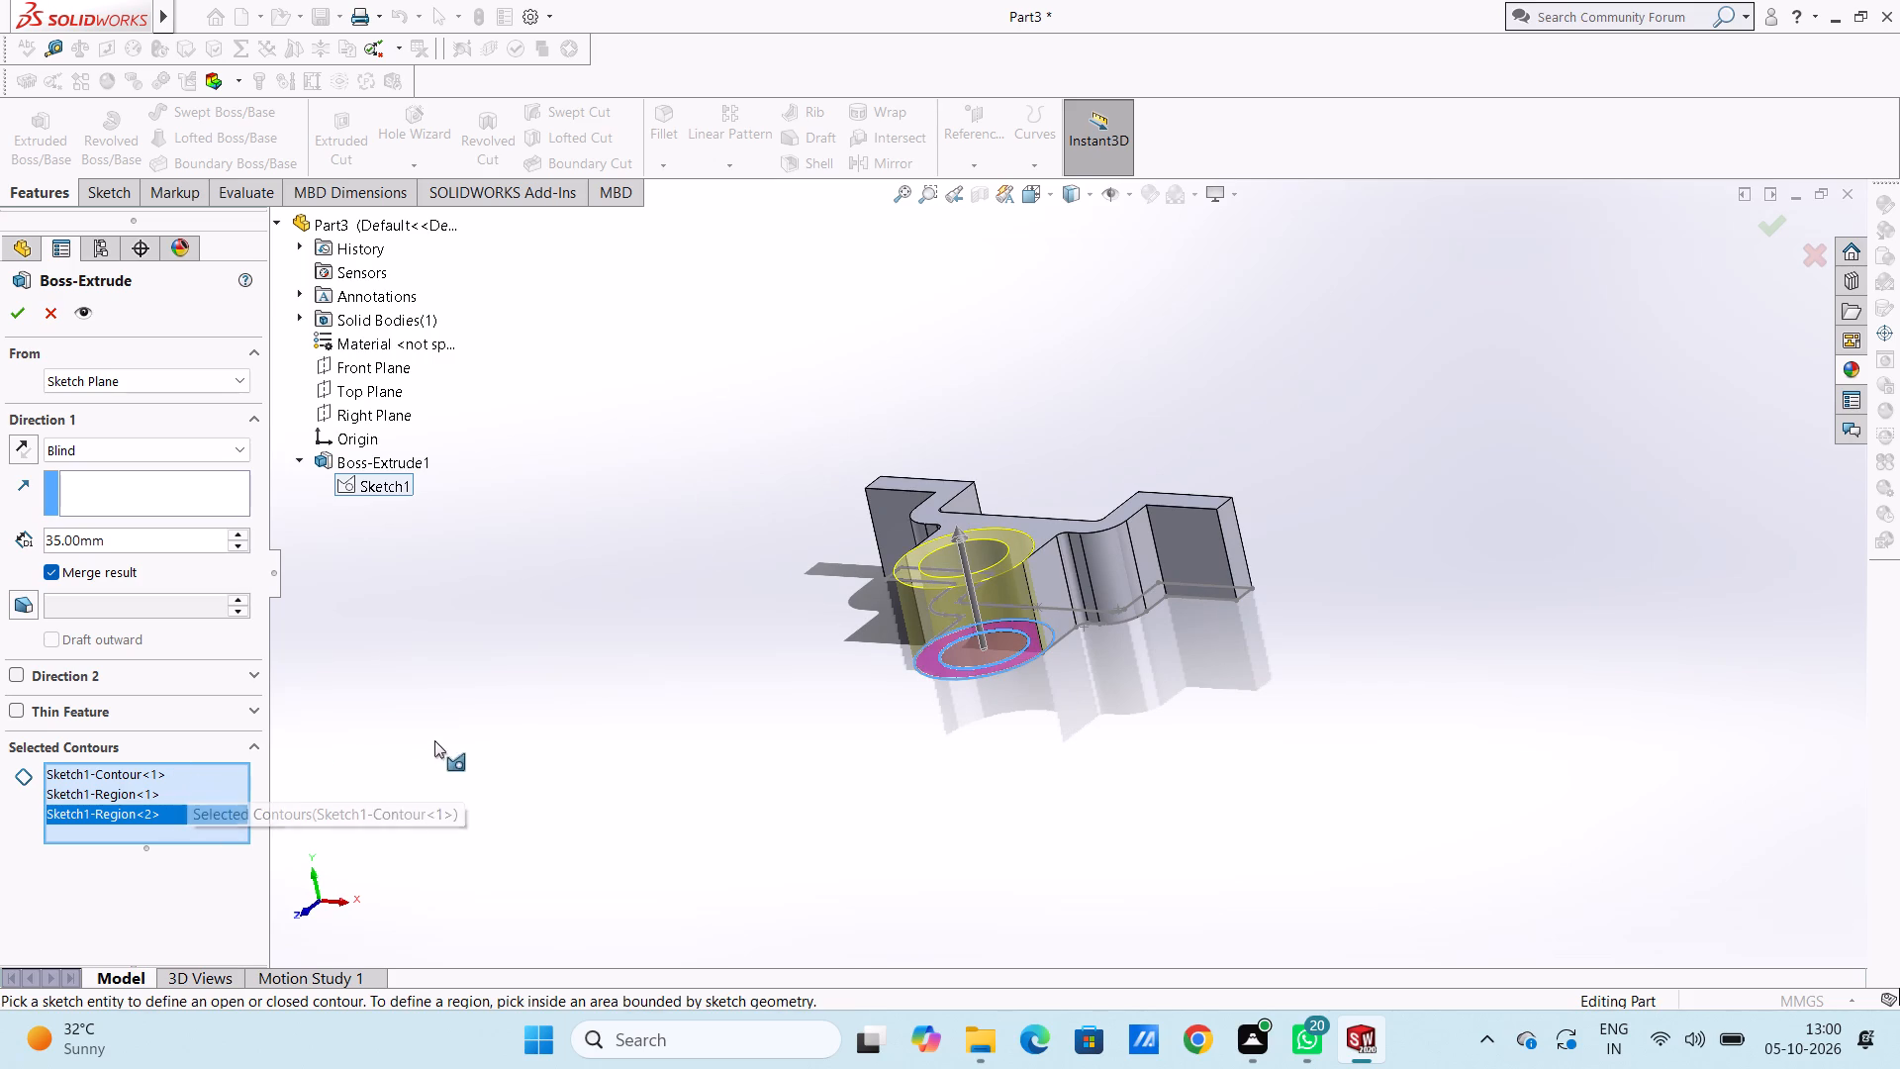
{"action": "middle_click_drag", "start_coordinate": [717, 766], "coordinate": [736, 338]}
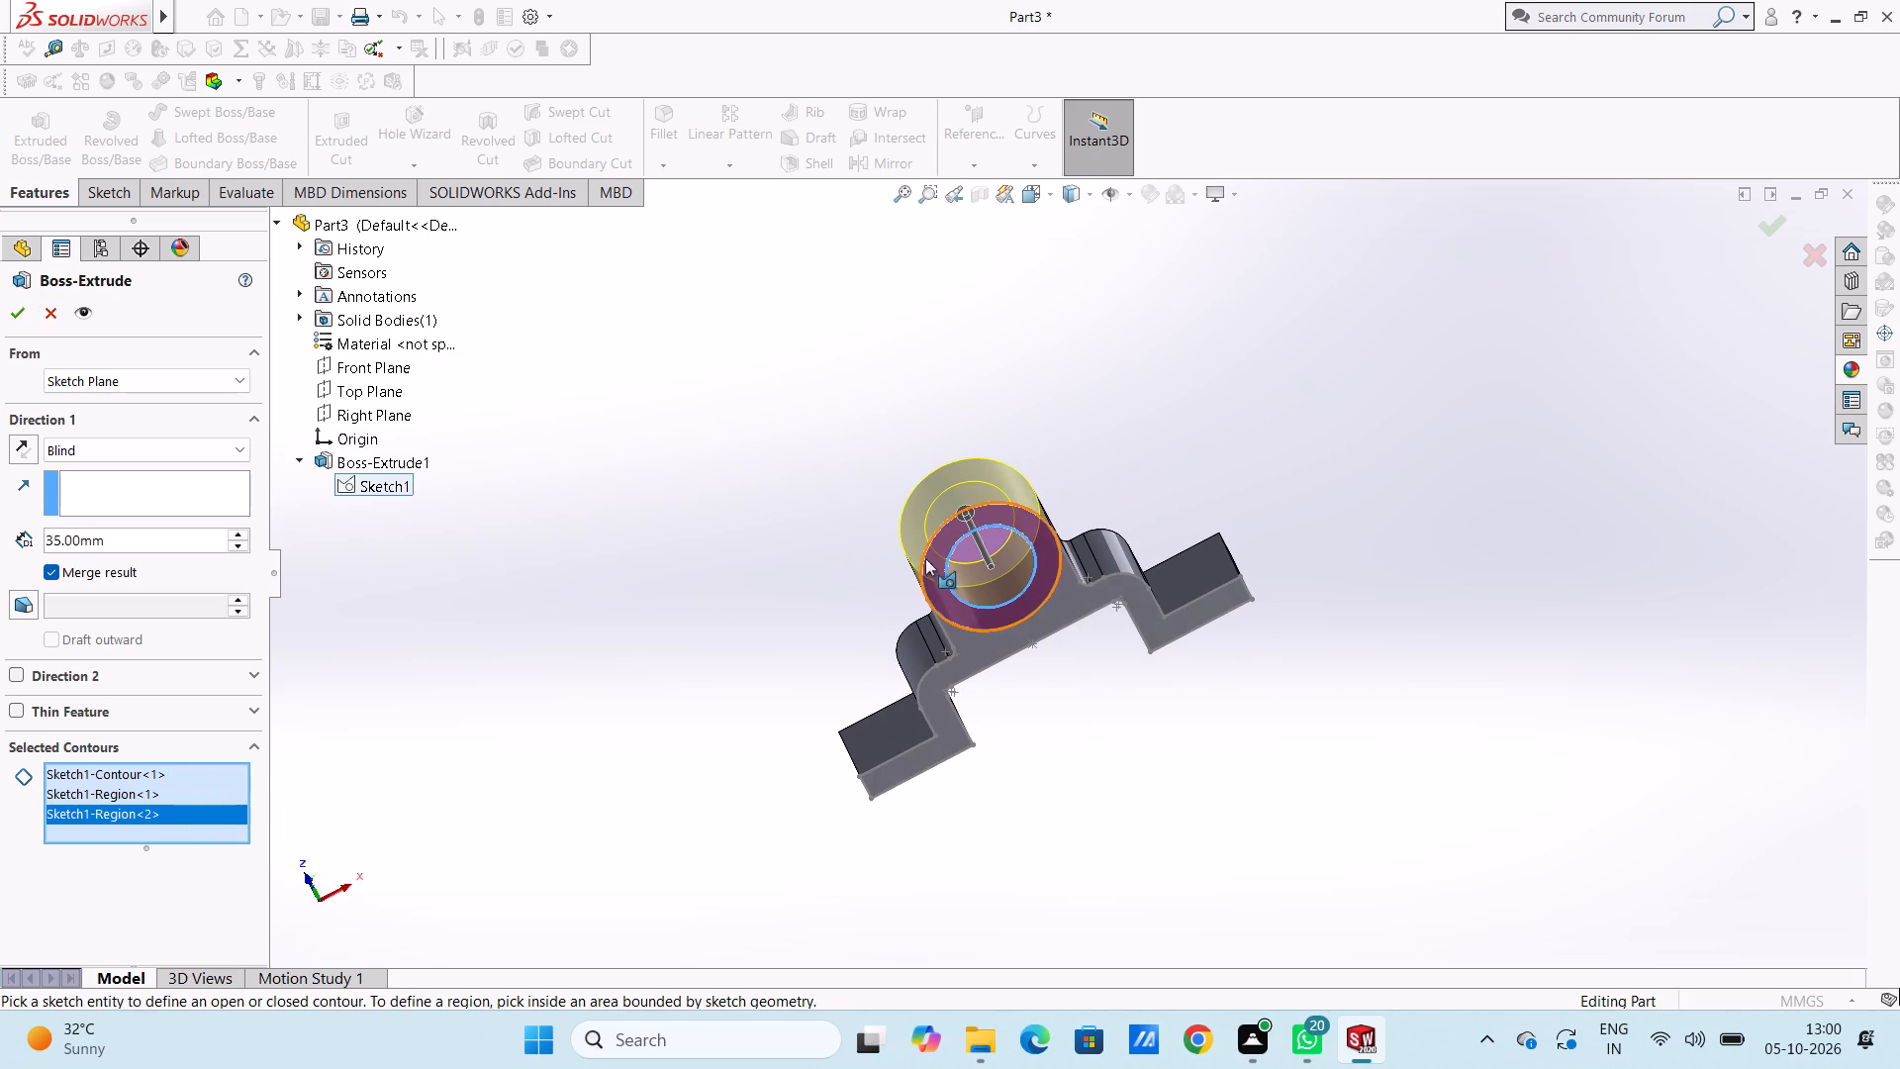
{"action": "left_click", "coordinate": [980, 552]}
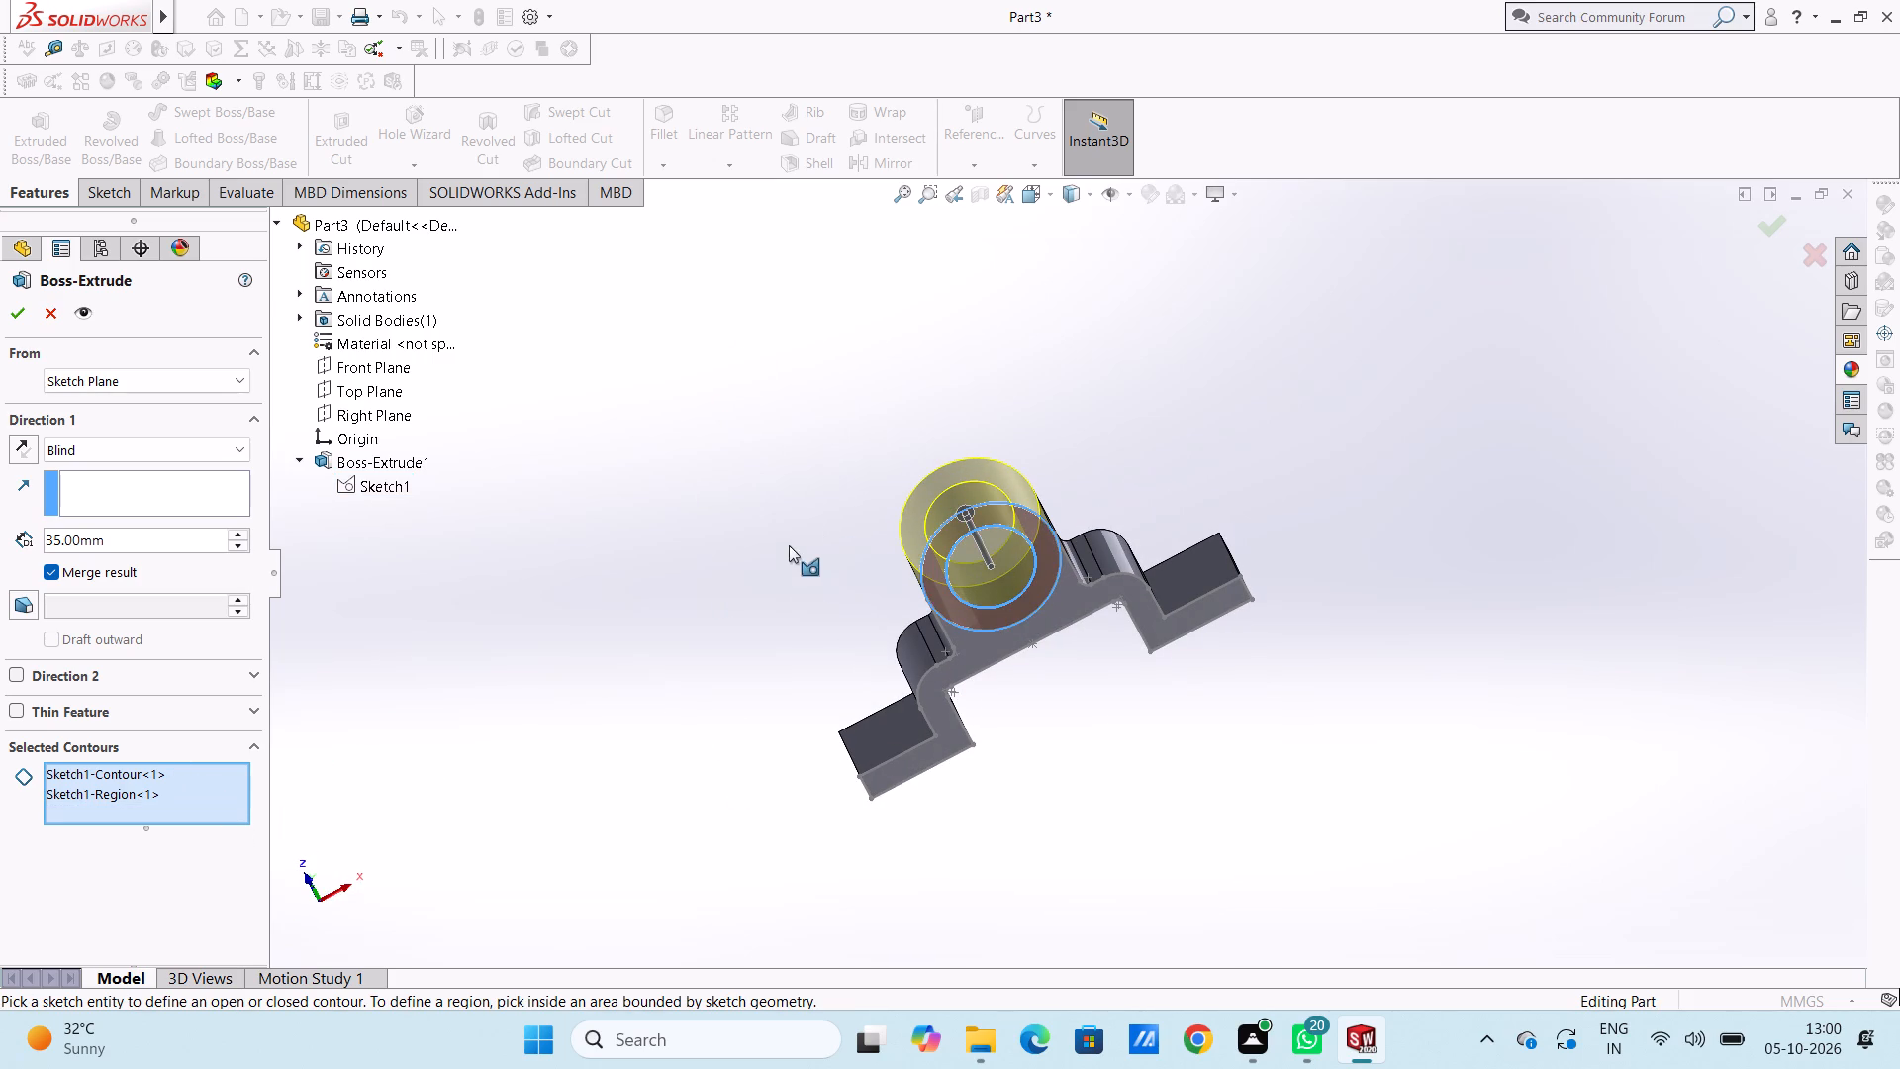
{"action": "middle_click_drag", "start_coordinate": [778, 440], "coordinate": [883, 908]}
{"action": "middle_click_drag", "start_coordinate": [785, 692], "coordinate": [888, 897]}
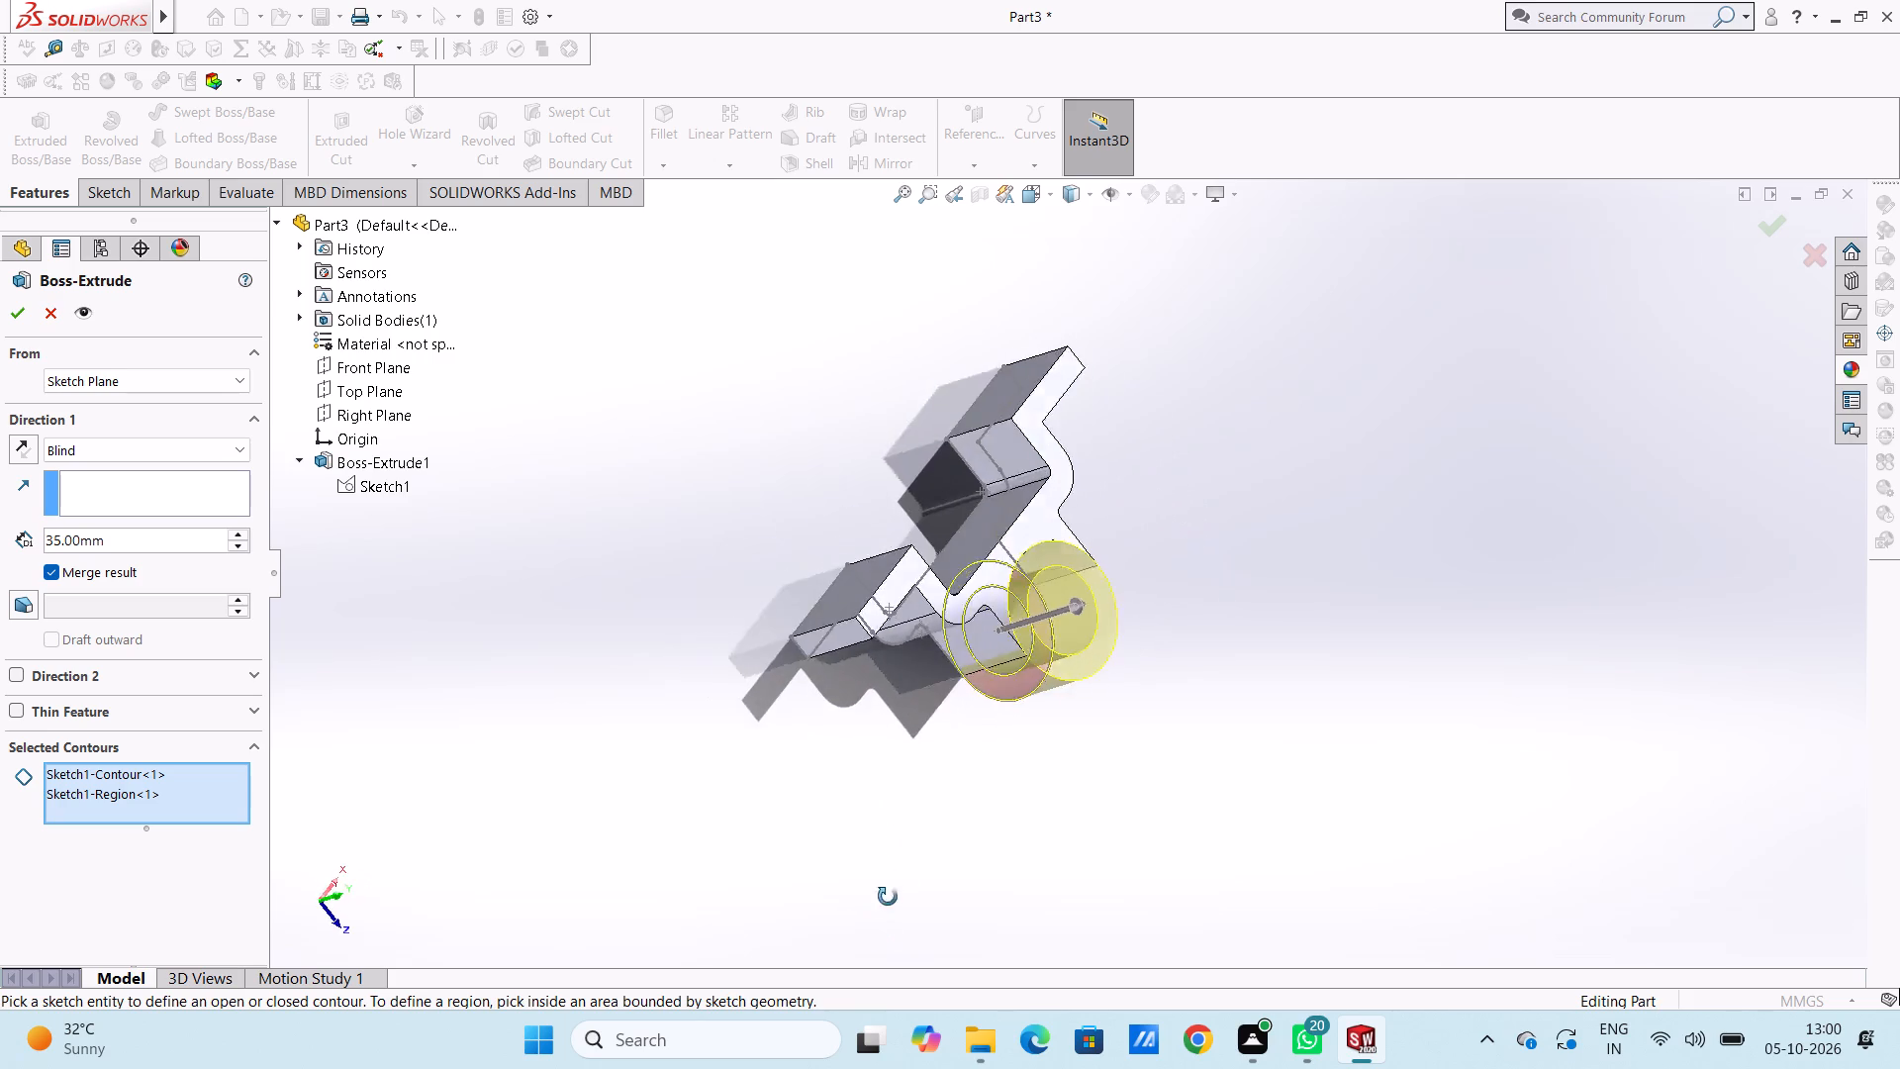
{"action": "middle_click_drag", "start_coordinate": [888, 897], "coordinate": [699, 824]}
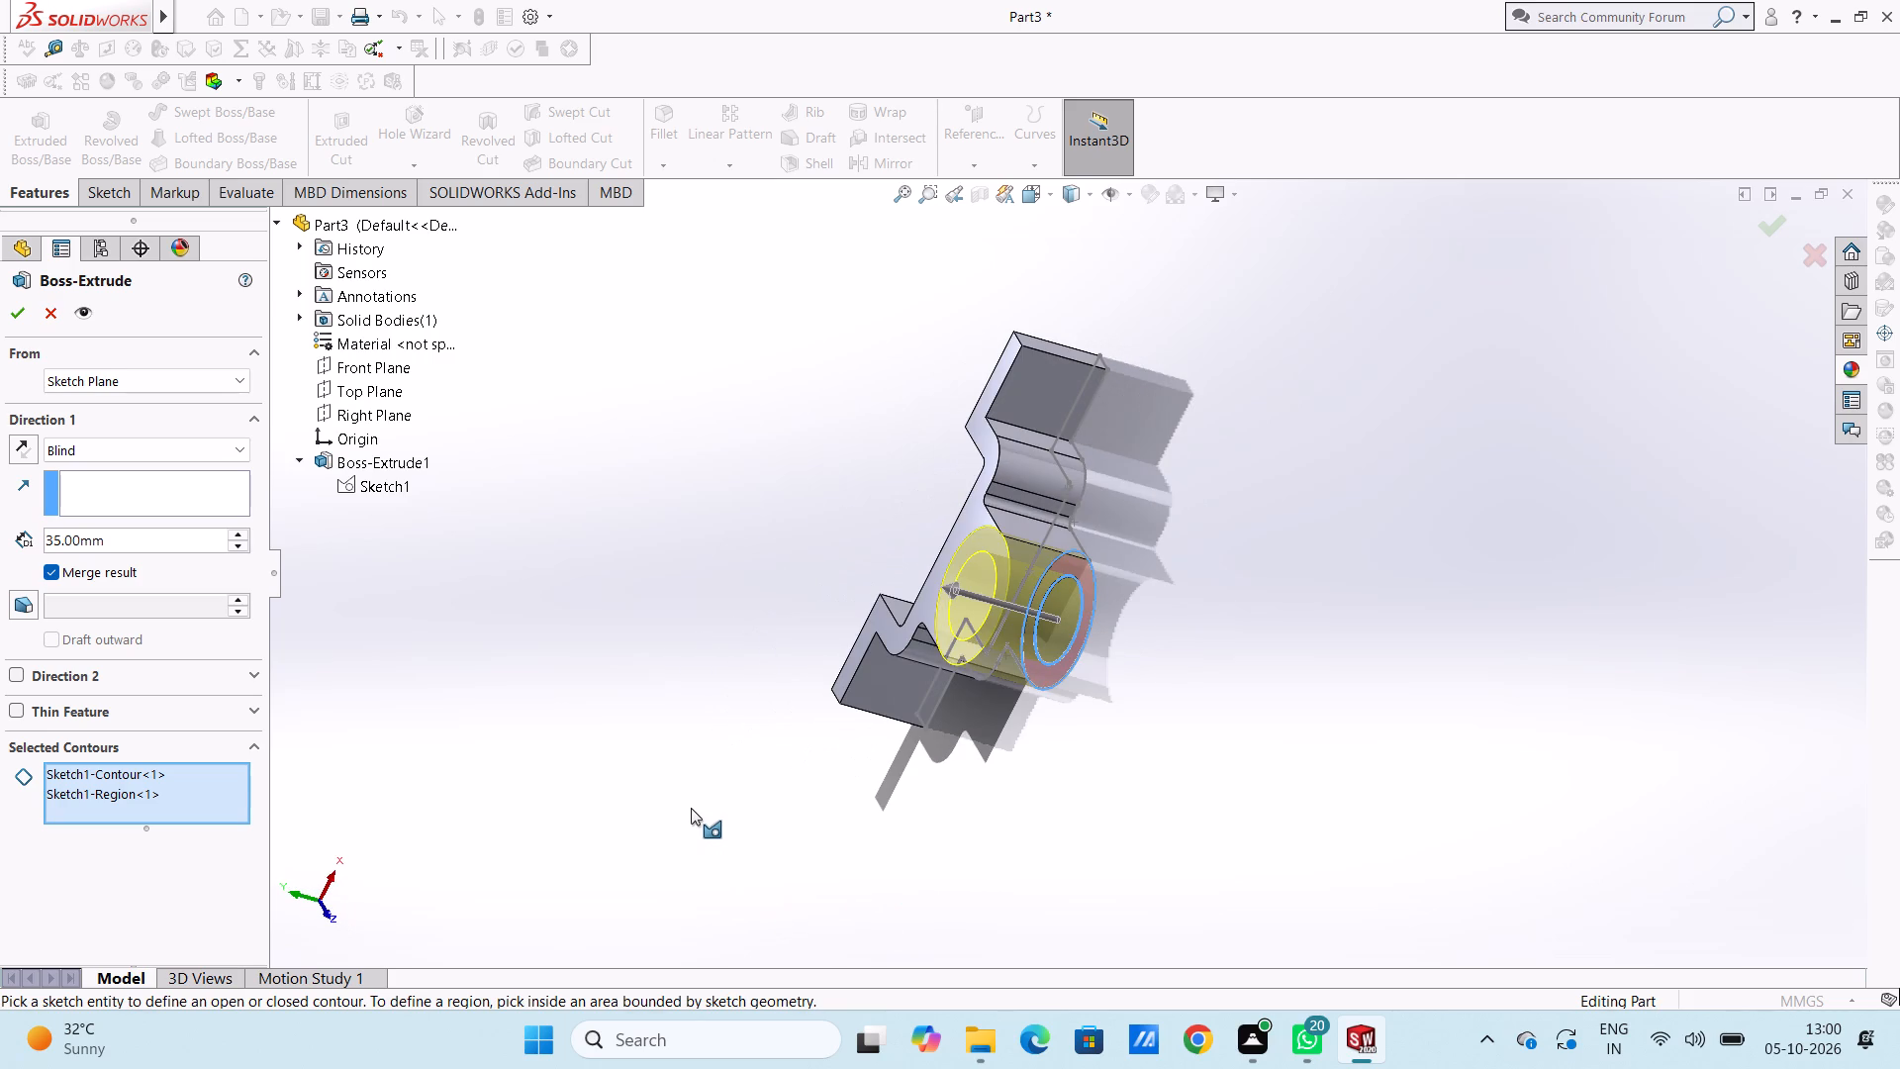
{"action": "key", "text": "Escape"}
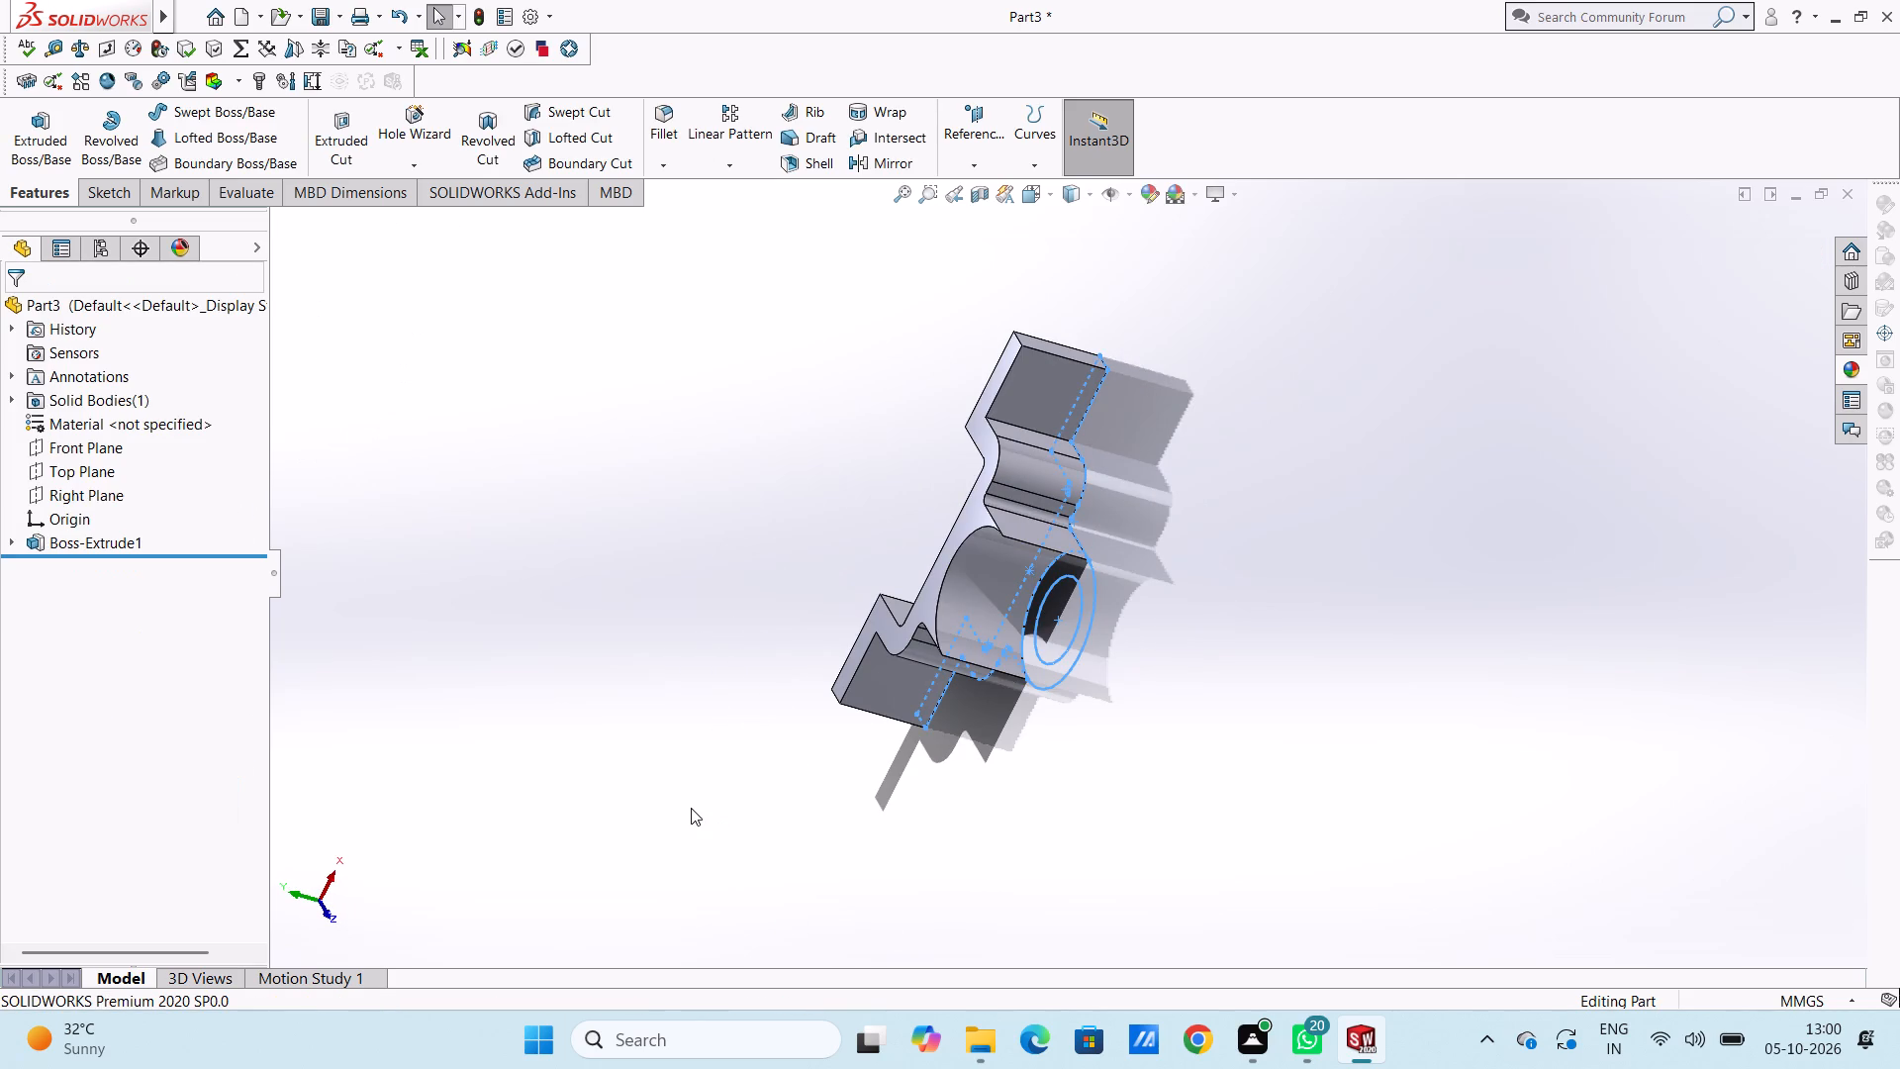
Extrude only the ring region between the two concentric circles of the first sketch as a blind boss 45 mm deep.
{"action": "key", "text": "ctrl+7"}
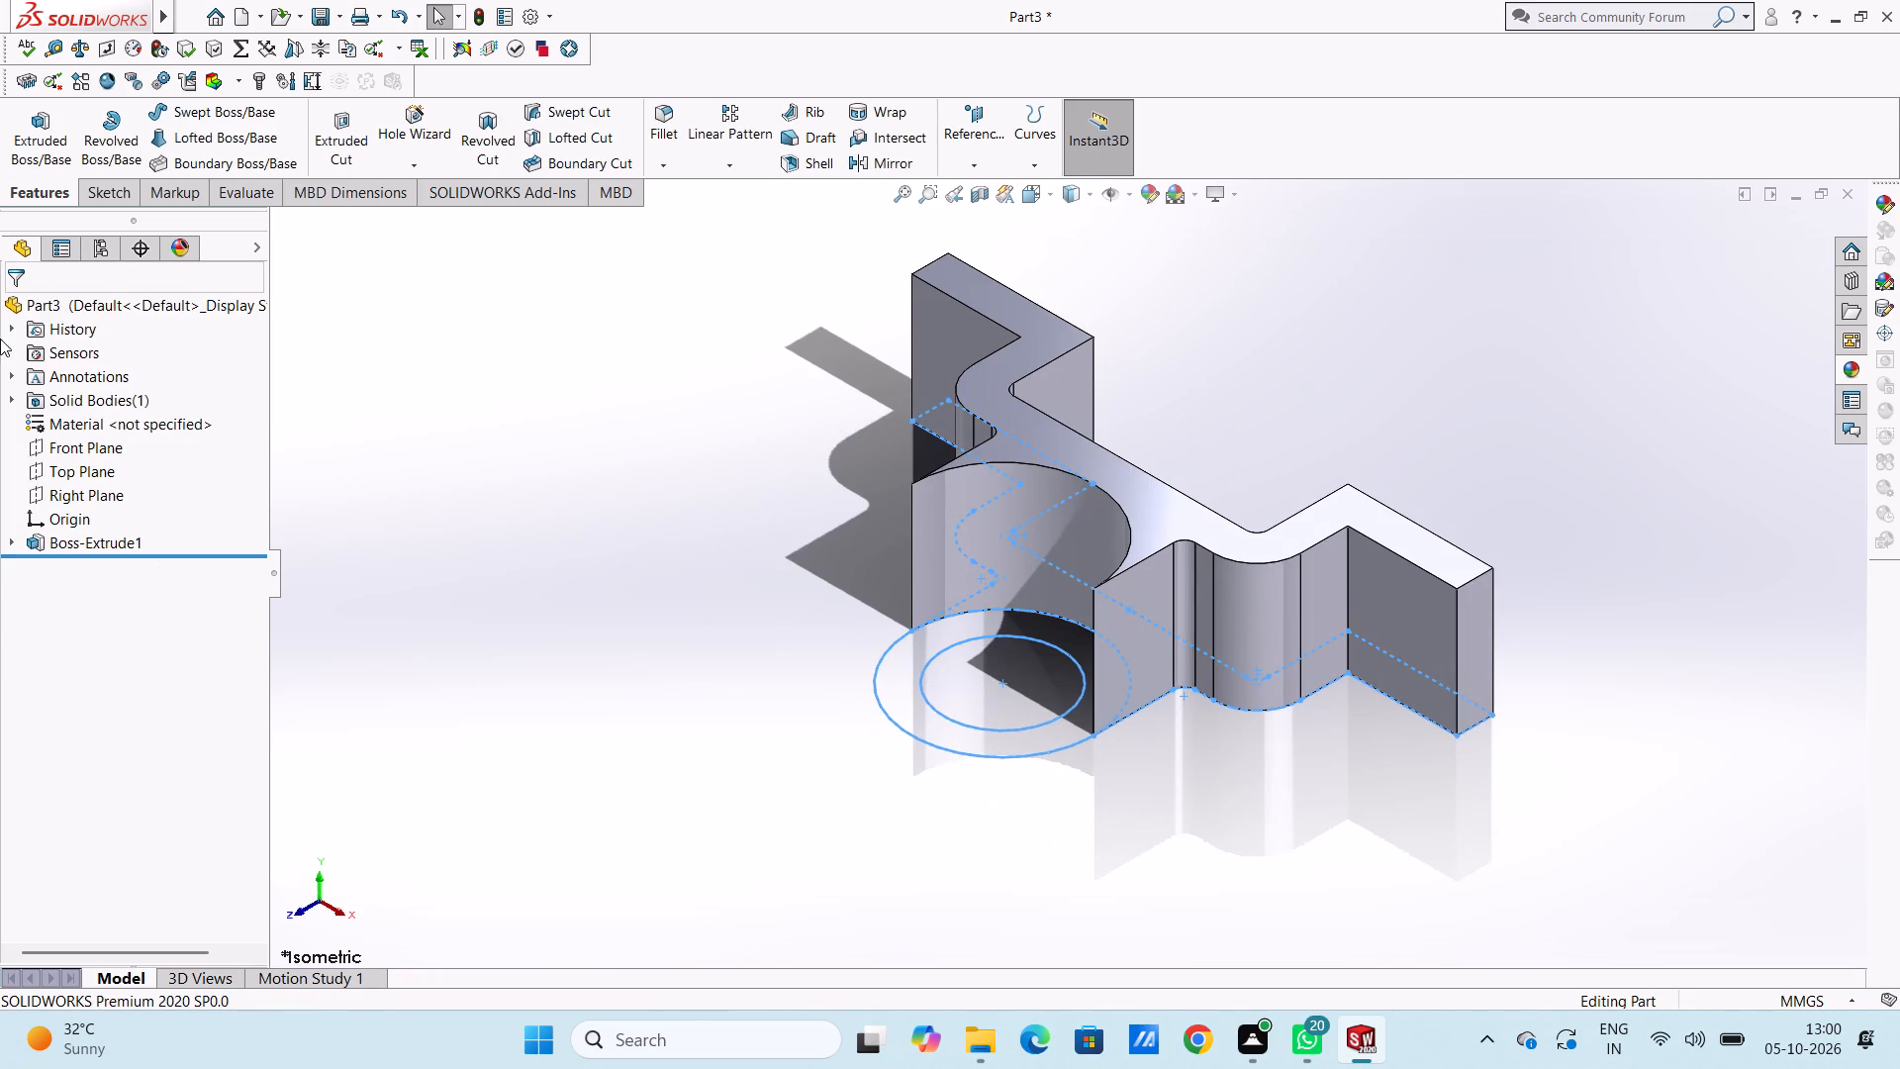
{"action": "left_click", "coordinate": [38, 117]}
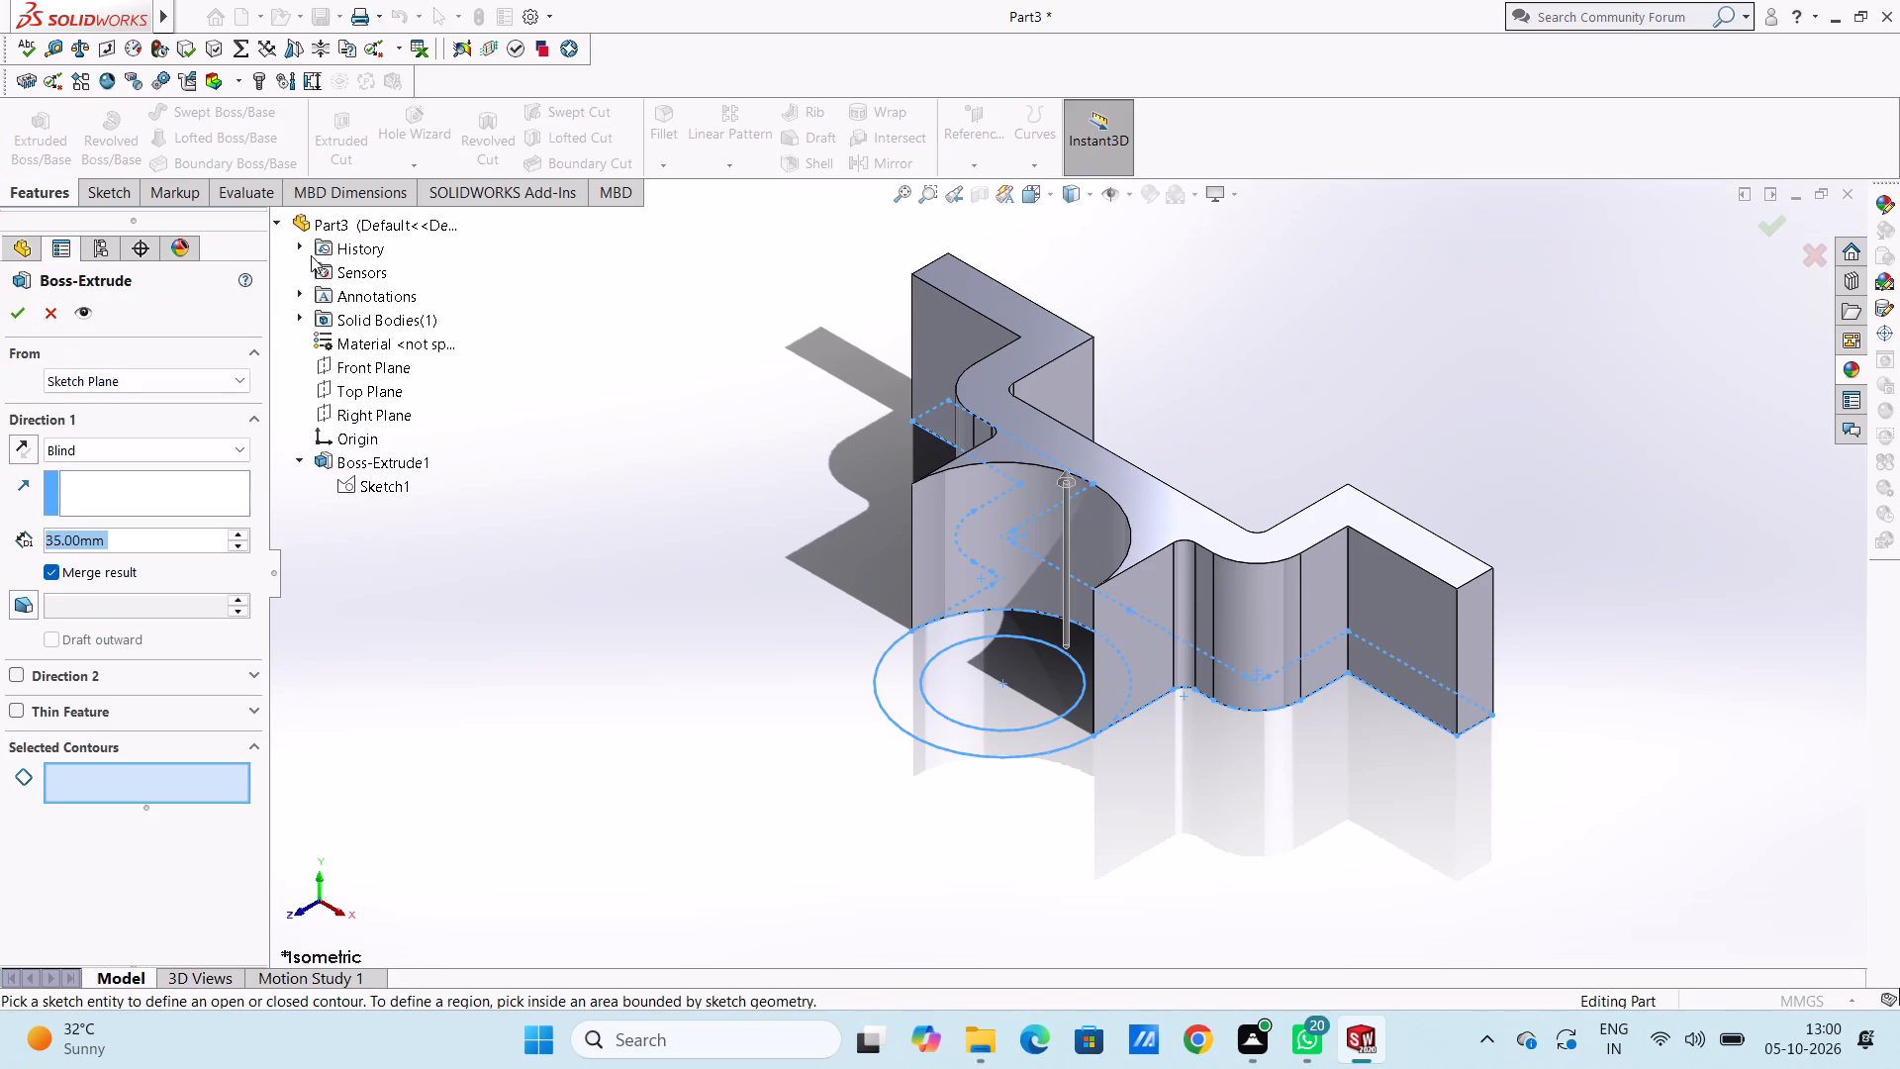
{"action": "left_click", "coordinate": [349, 487]}
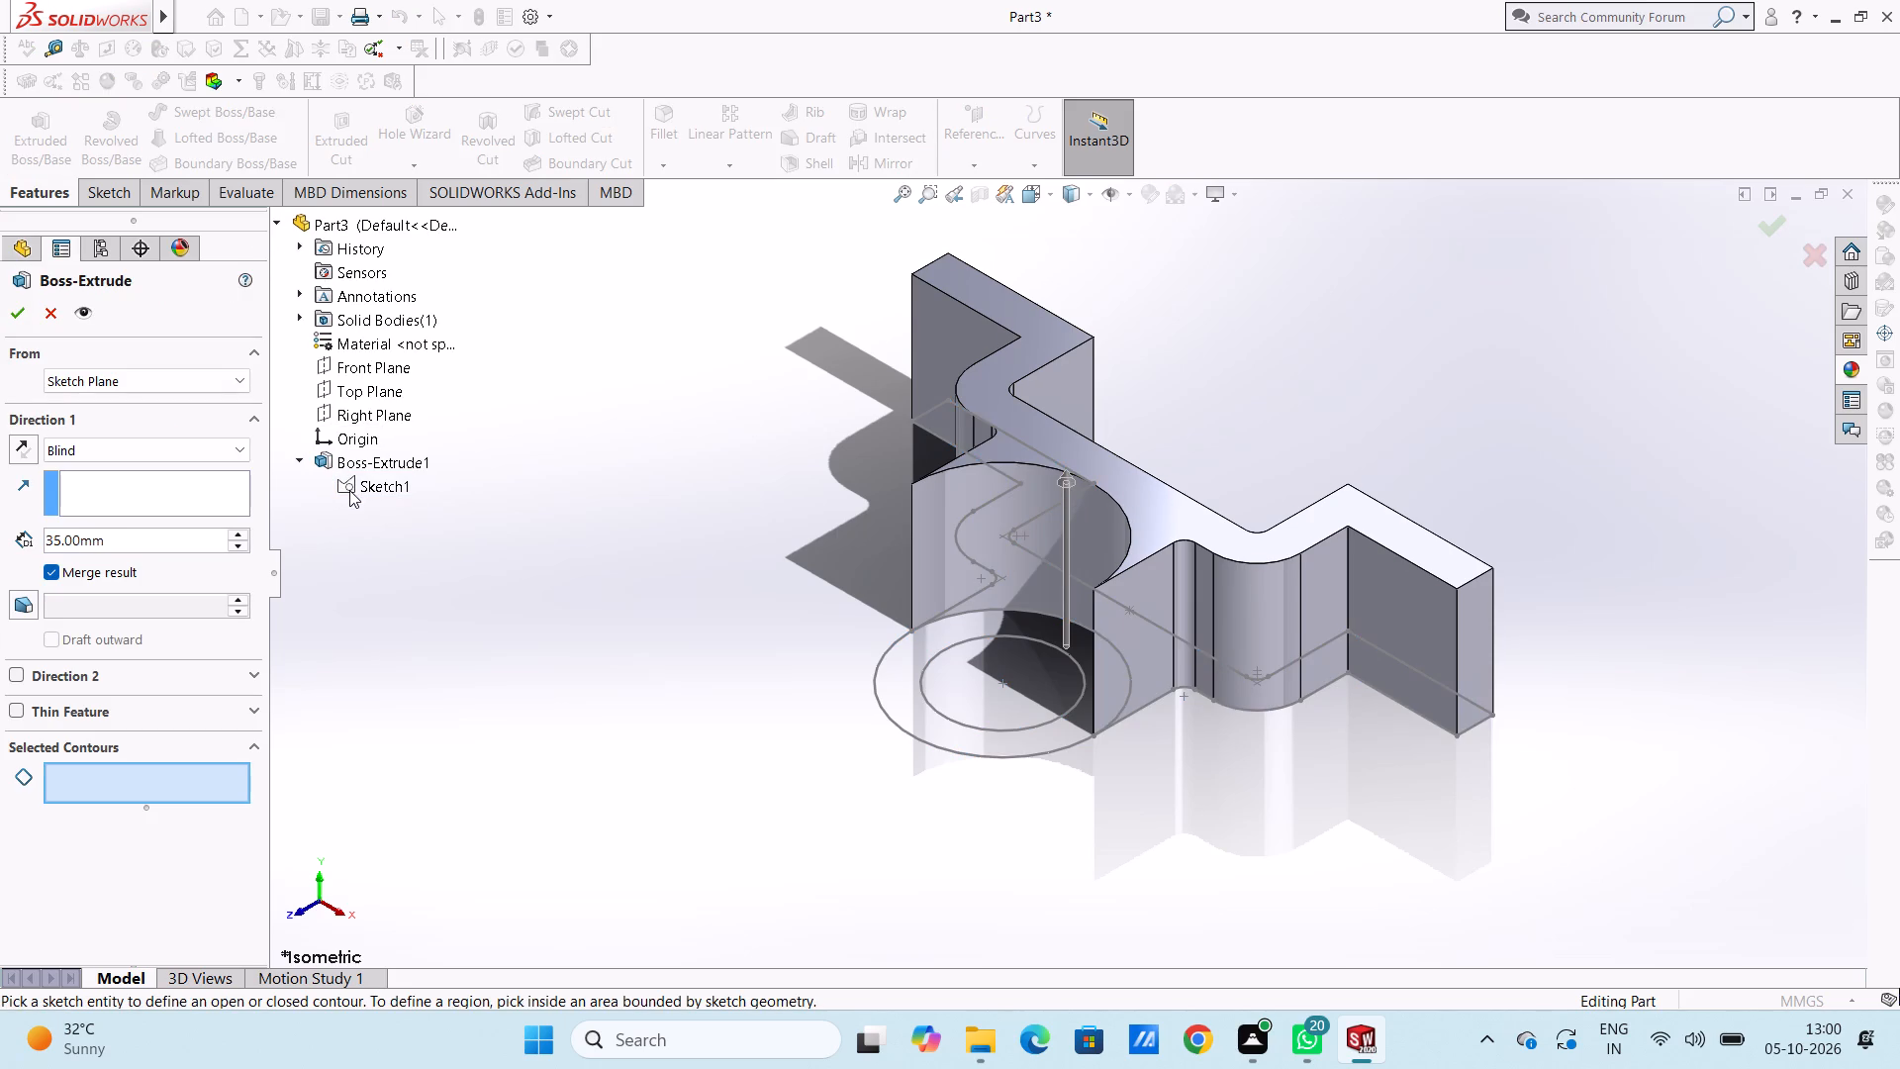
{"action": "left_click", "coordinate": [143, 784]}
{"action": "left_click", "coordinate": [905, 697]}
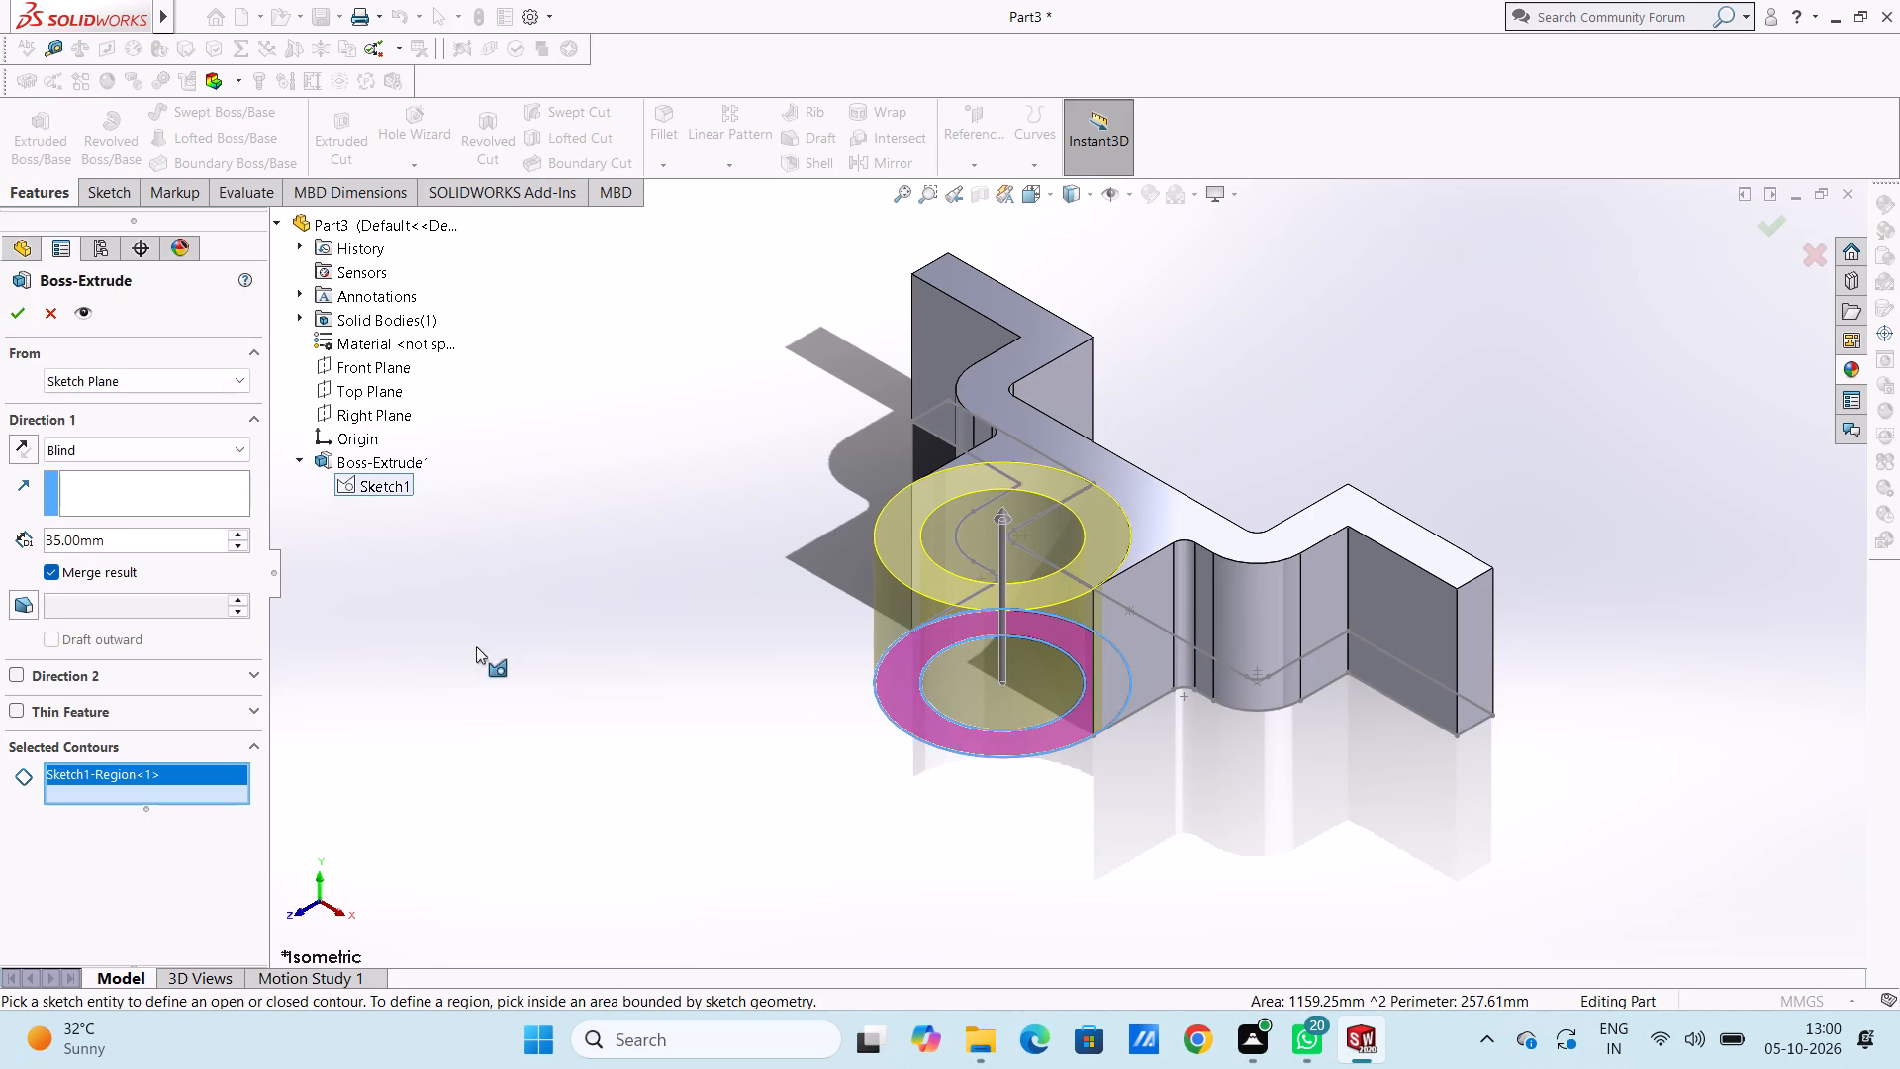
{"action": "double_click", "coordinate": [142, 536]}
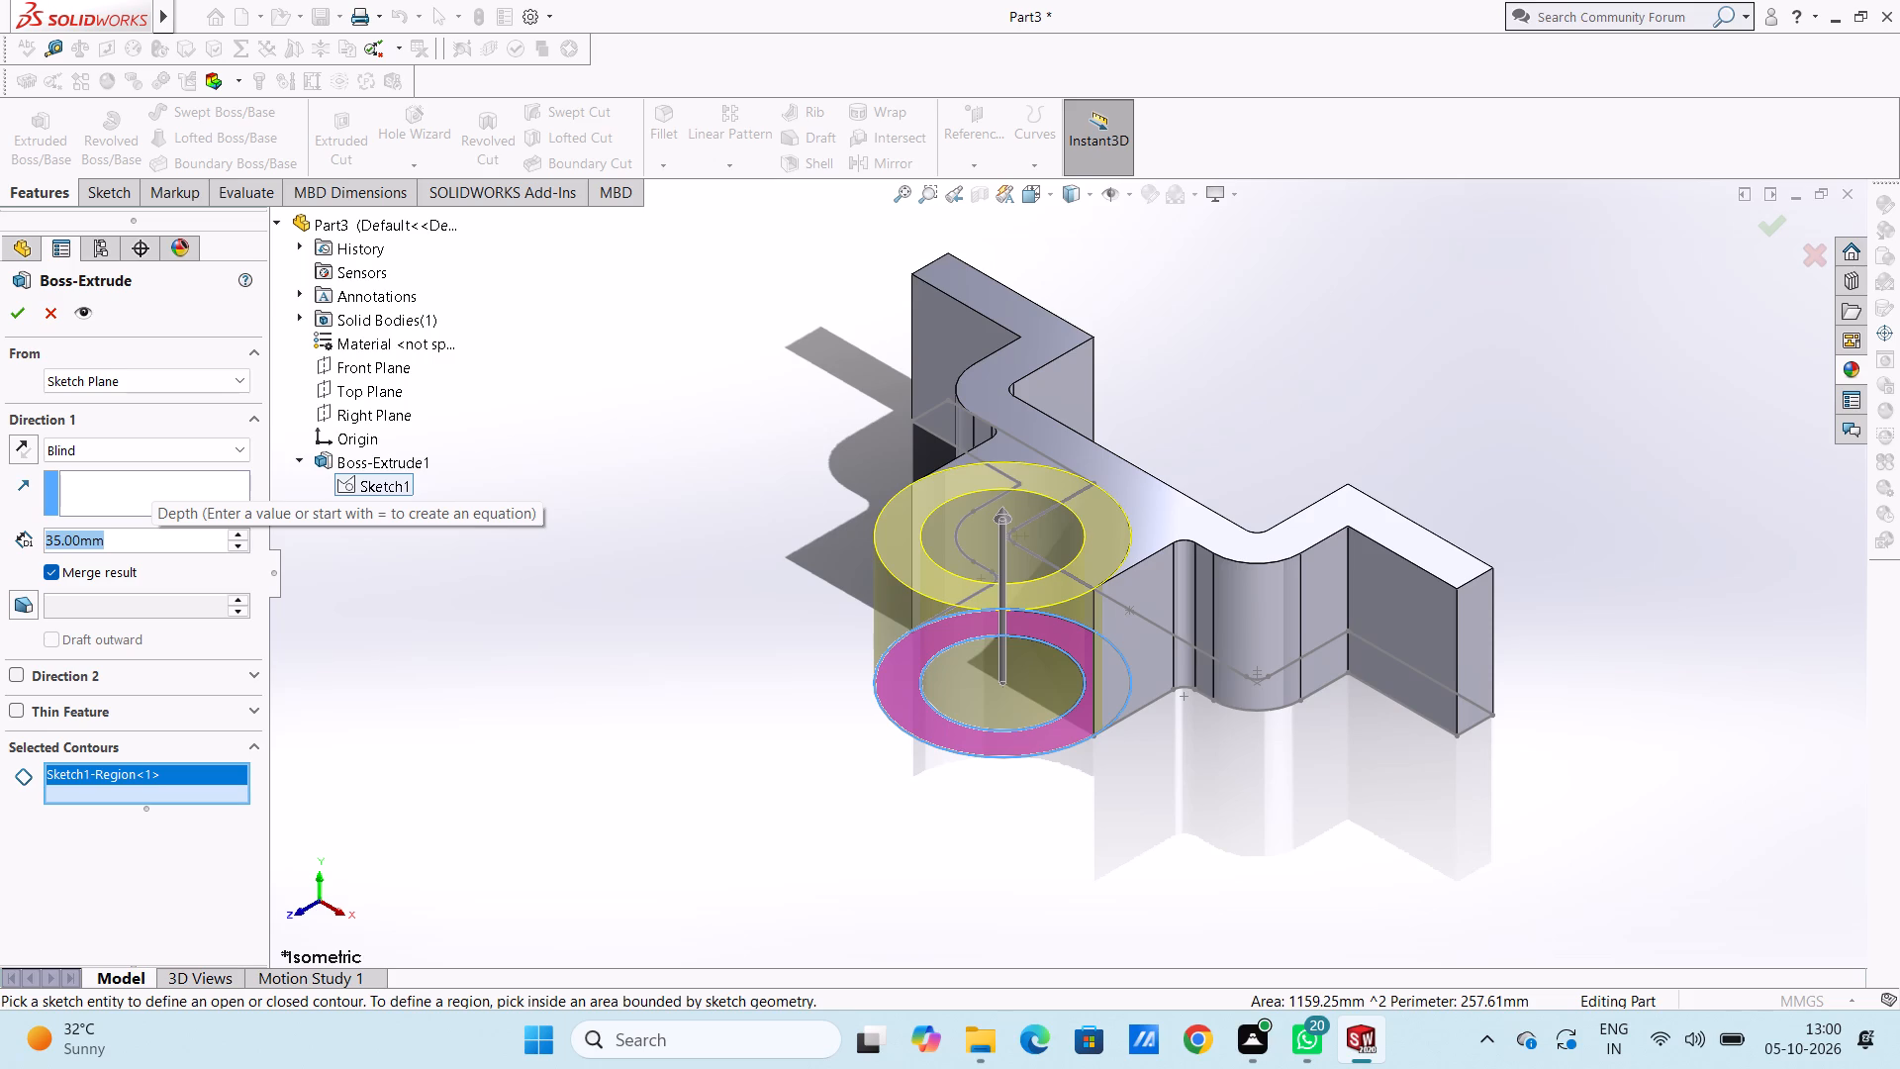
{"action": "type", "text": "45"}
{"action": "key", "text": "Return"}
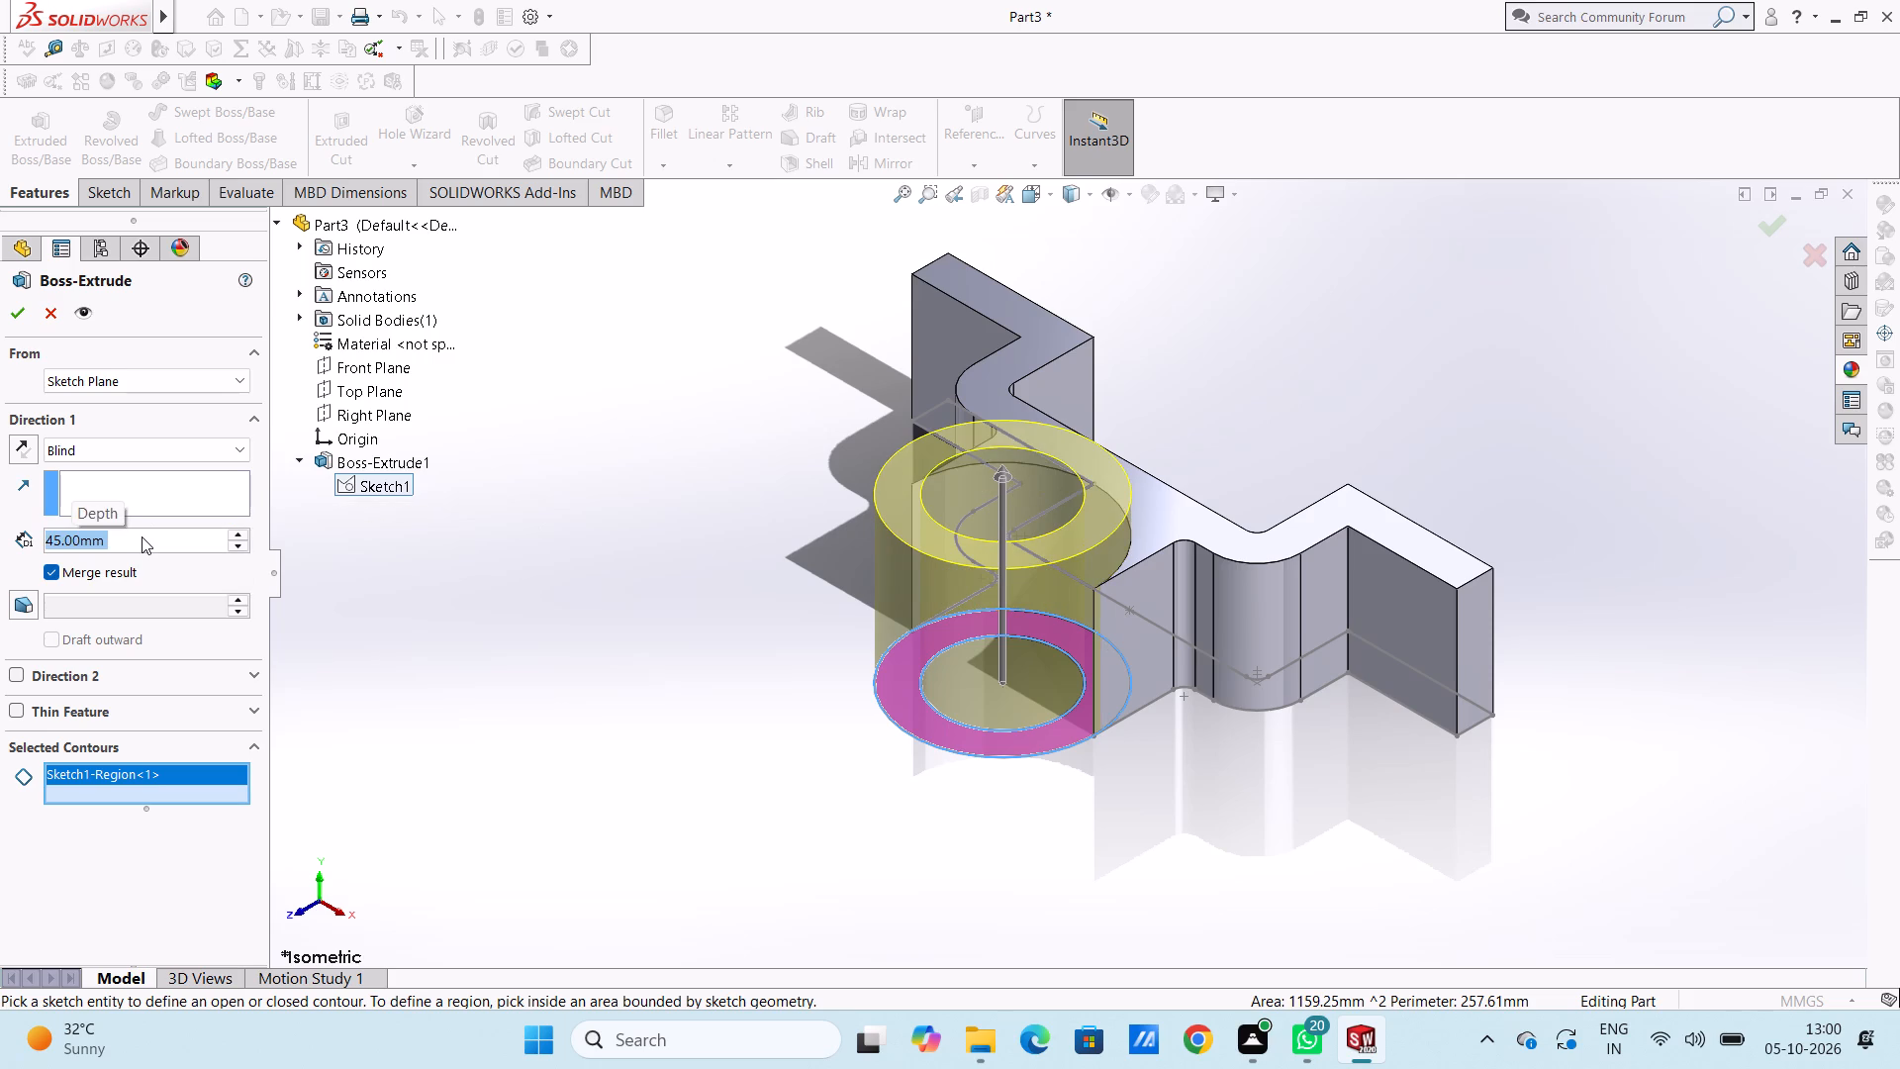
{"action": "left_click", "coordinate": [17, 319]}
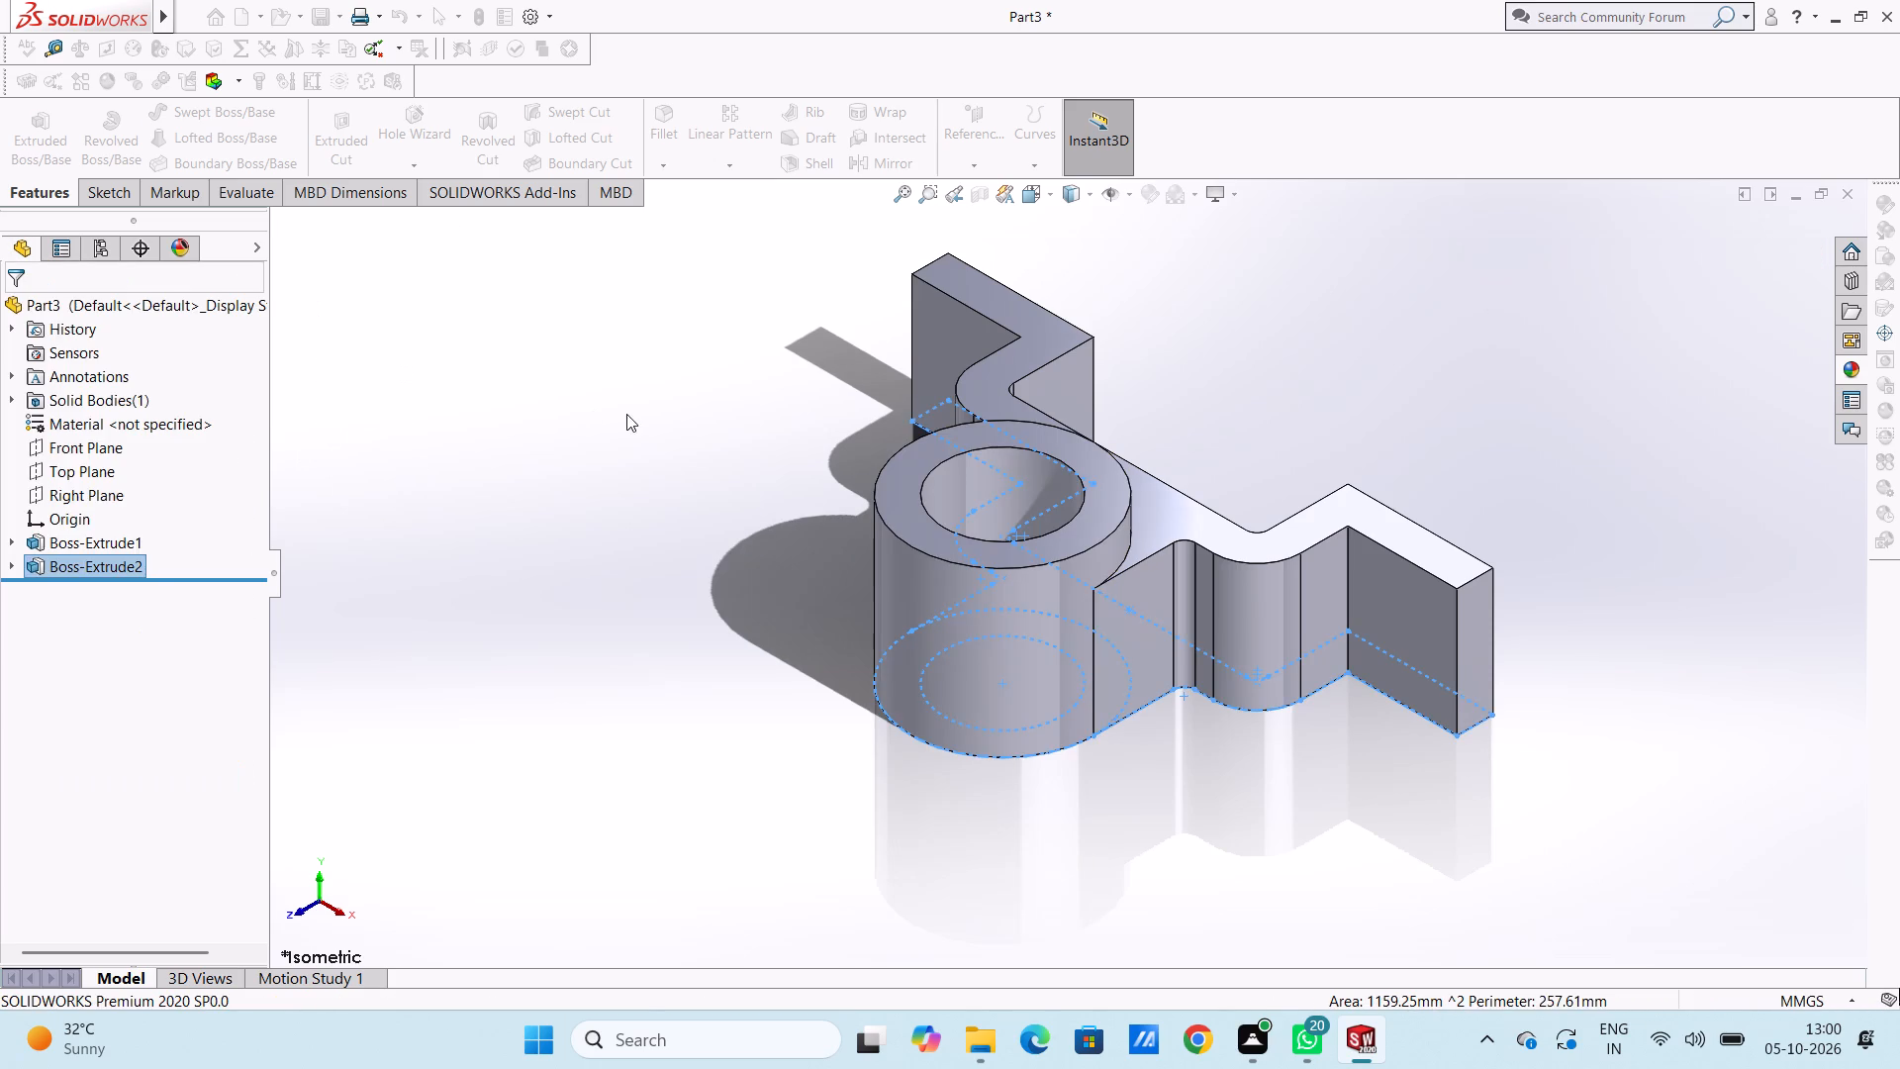
{"action": "left_click", "coordinate": [626, 414]}
Inspect the bracket and its cylindrical boss from several angles.
{"action": "middle_click_drag", "start_coordinate": [428, 397], "coordinate": [564, 546]}
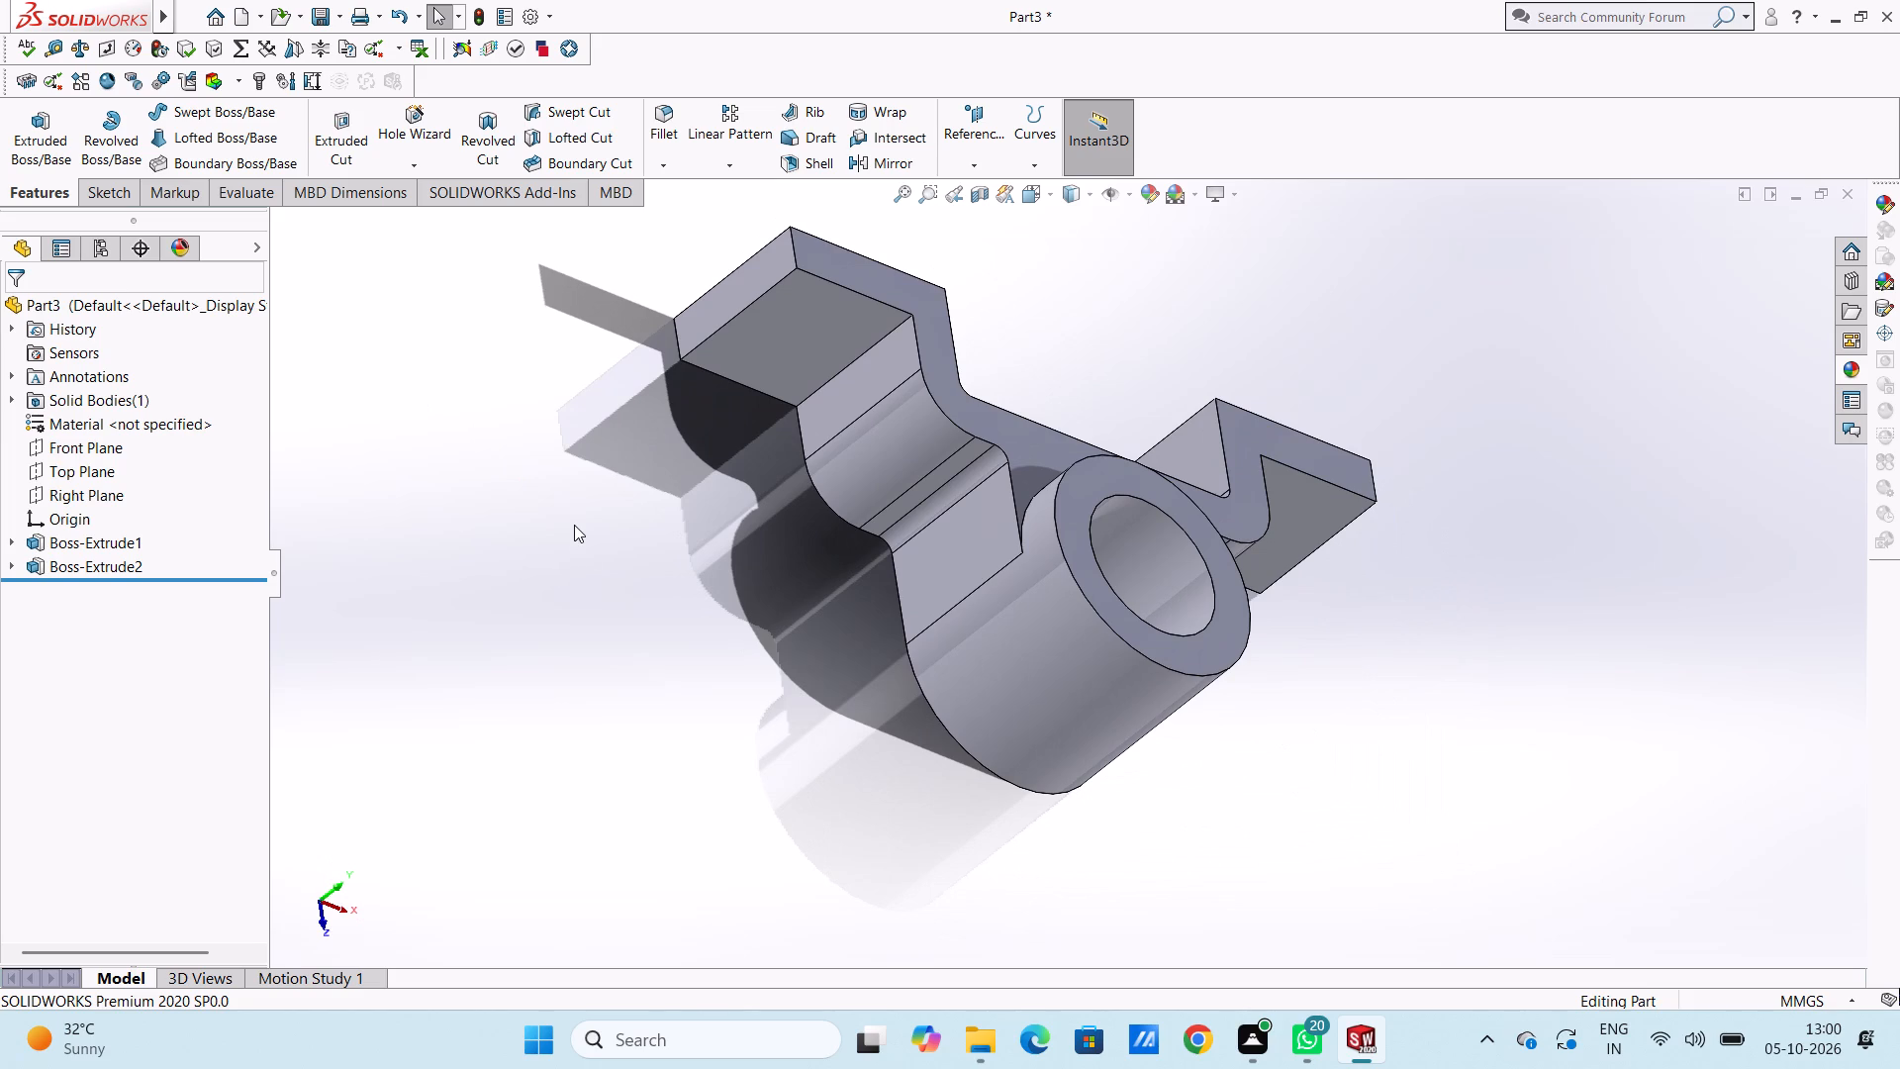
{"action": "scroll", "coordinate": [593, 510], "scroll_direction": "up", "scroll_amount": 3}
{"action": "middle_click_drag", "start_coordinate": [758, 601], "coordinate": [726, 499]}
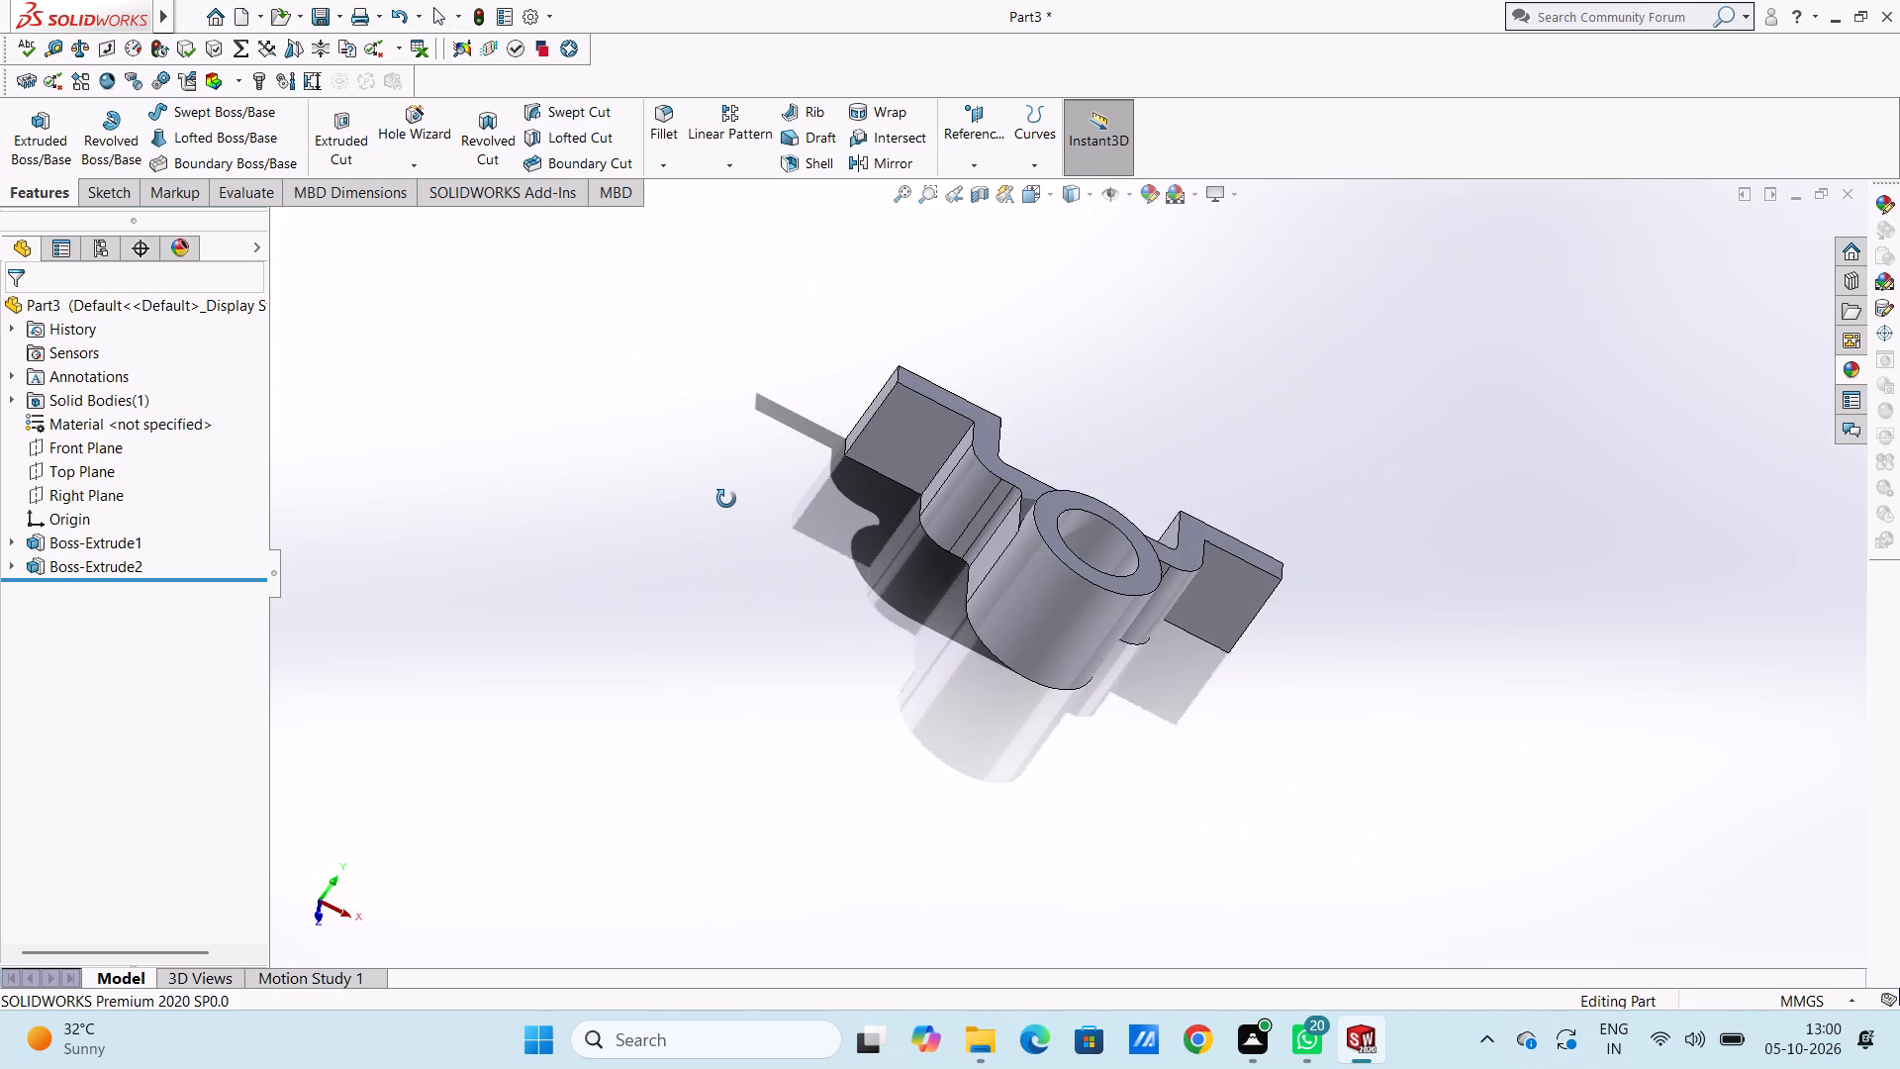
{"action": "middle_click_drag", "start_coordinate": [726, 499], "coordinate": [725, 499]}
{"action": "scroll", "coordinate": [725, 499], "scroll_direction": "up", "scroll_amount": 1}
{"action": "scroll", "coordinate": [725, 499], "scroll_direction": "down", "scroll_amount": 1}
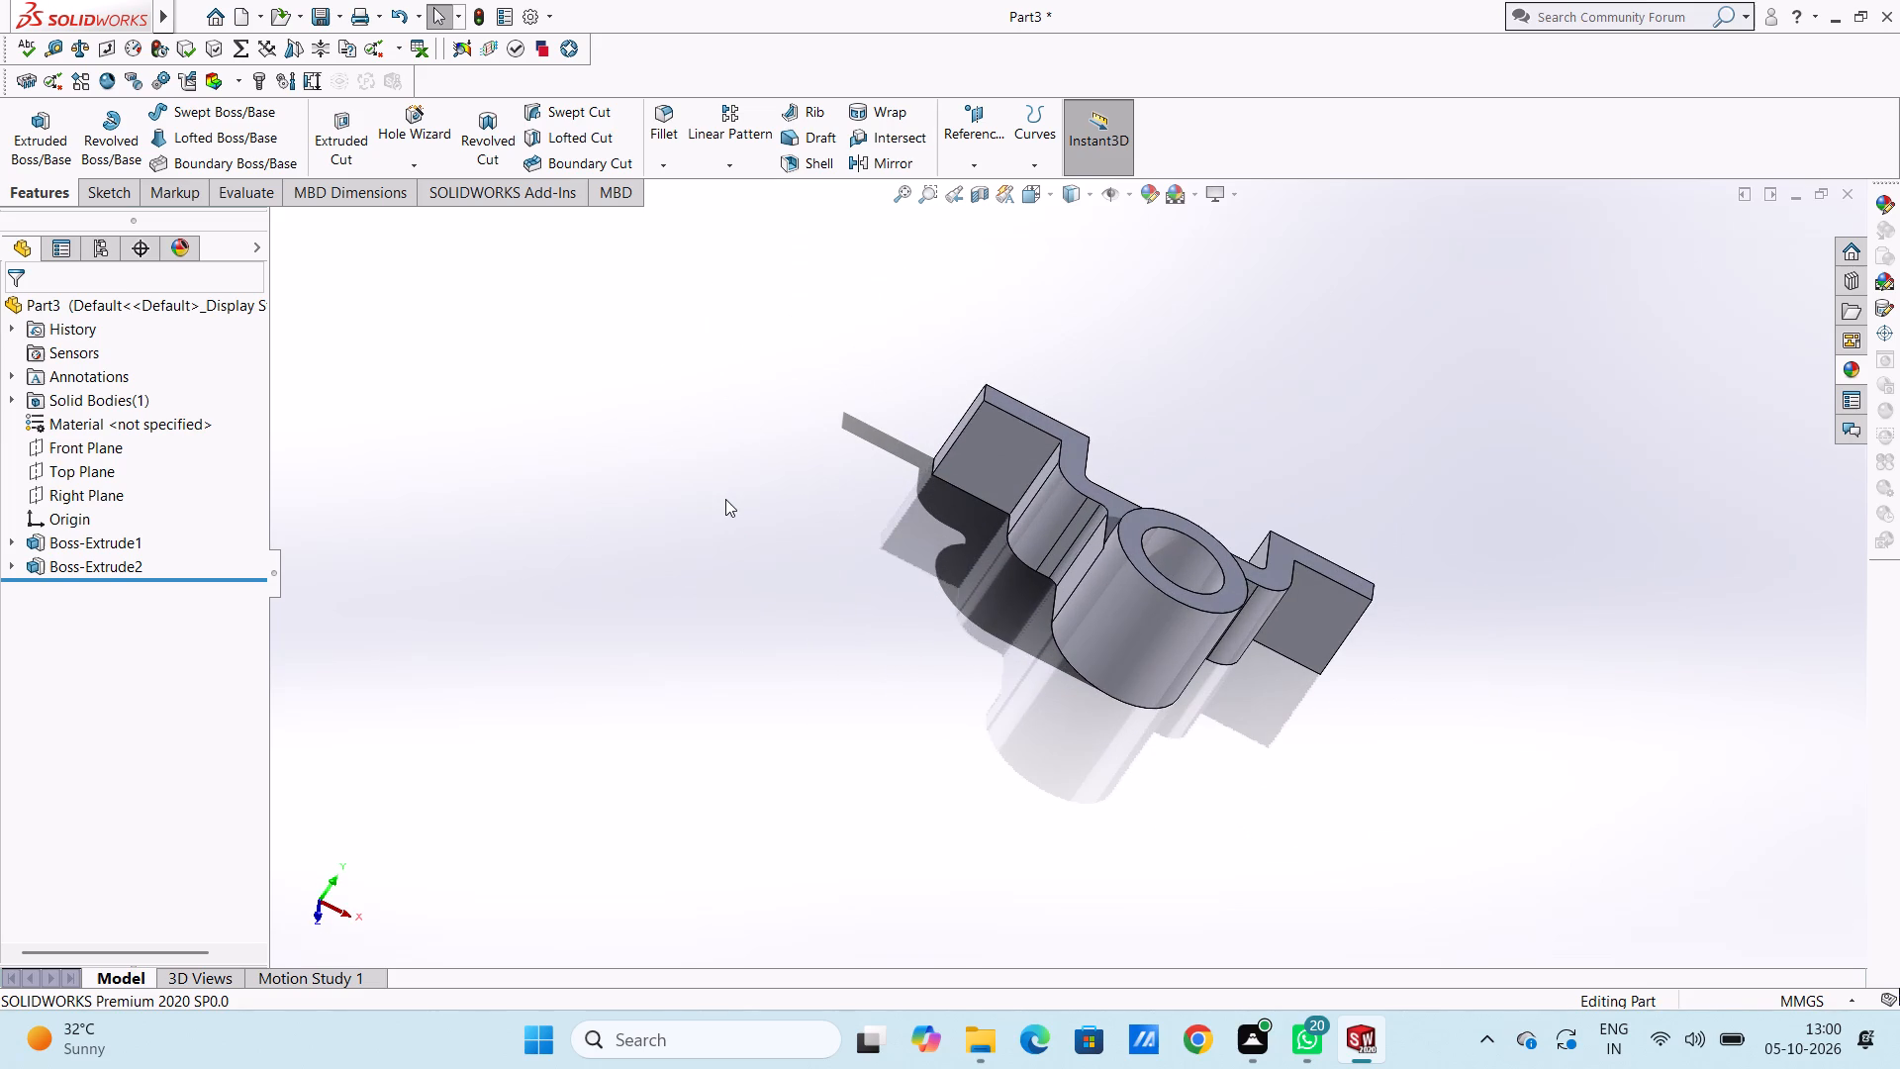
{"action": "middle_click_drag", "start_coordinate": [810, 660], "coordinate": [622, 647]}
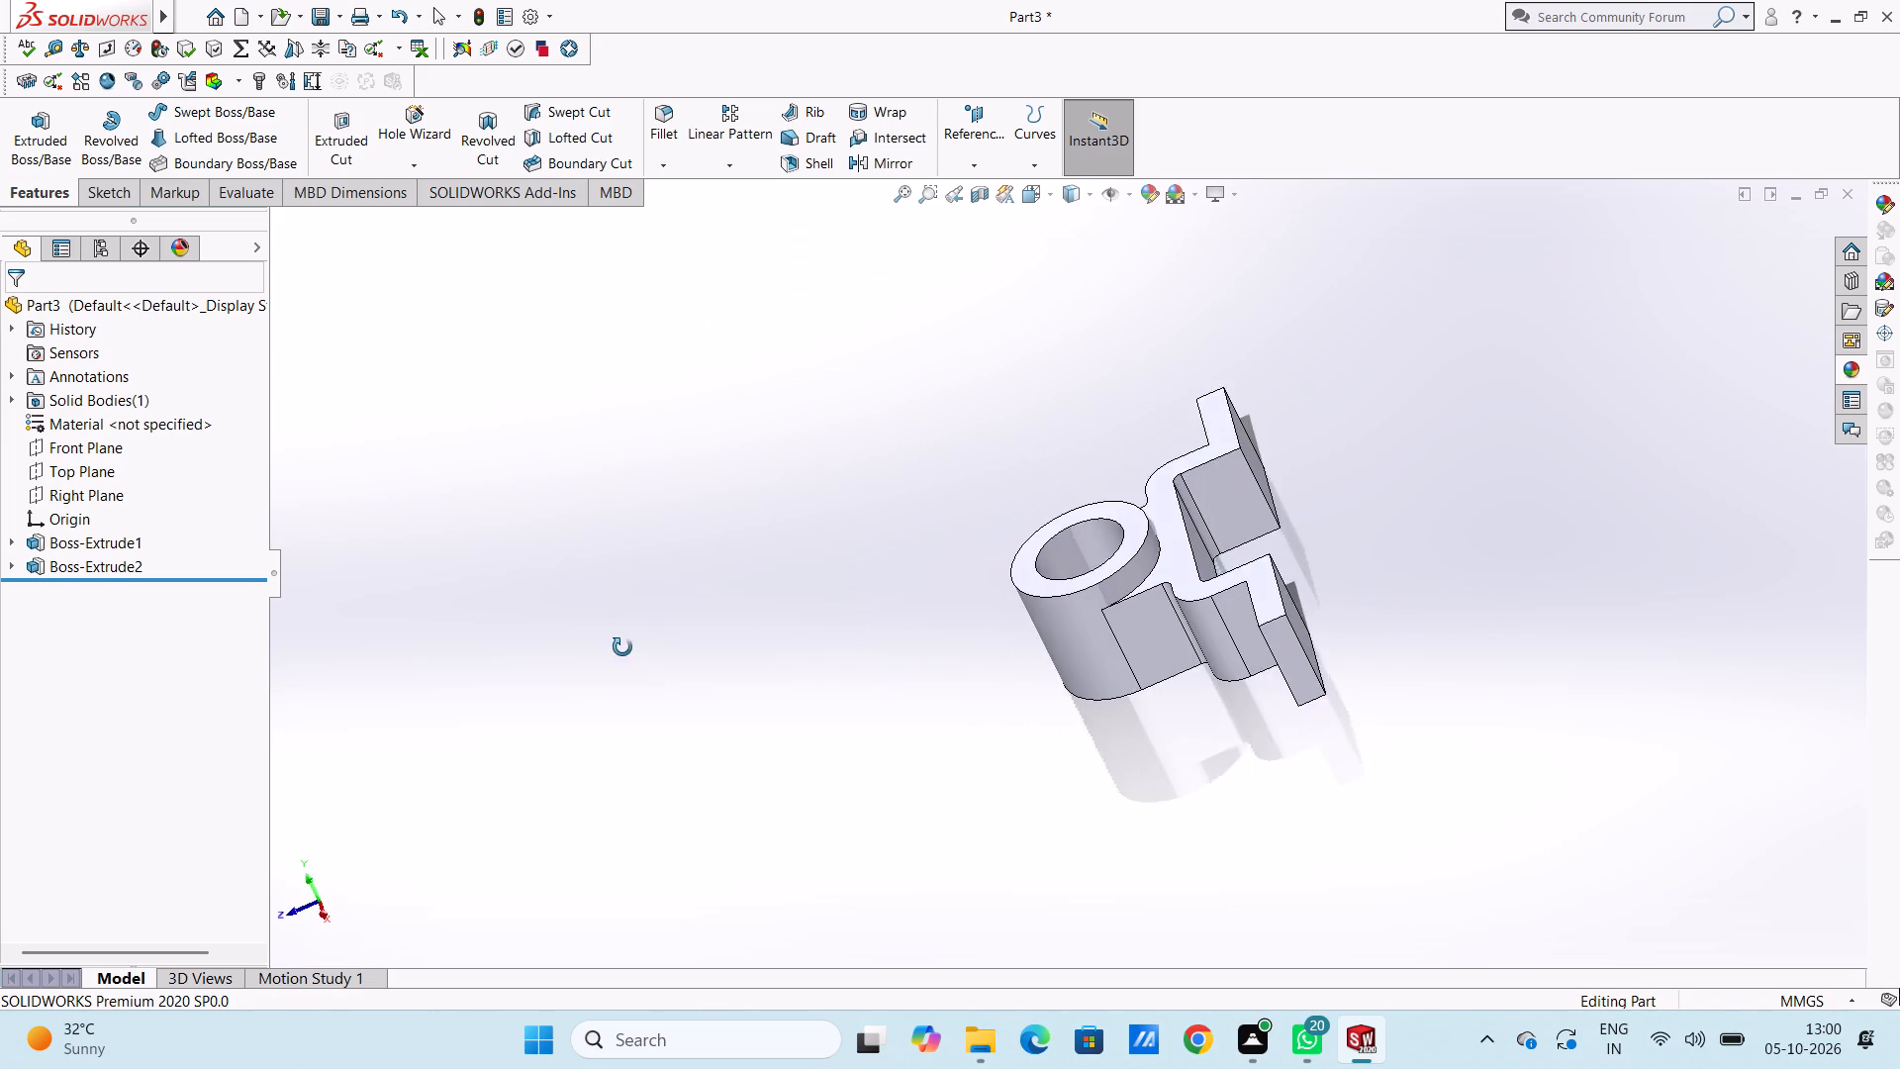
{"action": "middle_click_drag", "start_coordinate": [622, 647], "coordinate": [586, 643]}
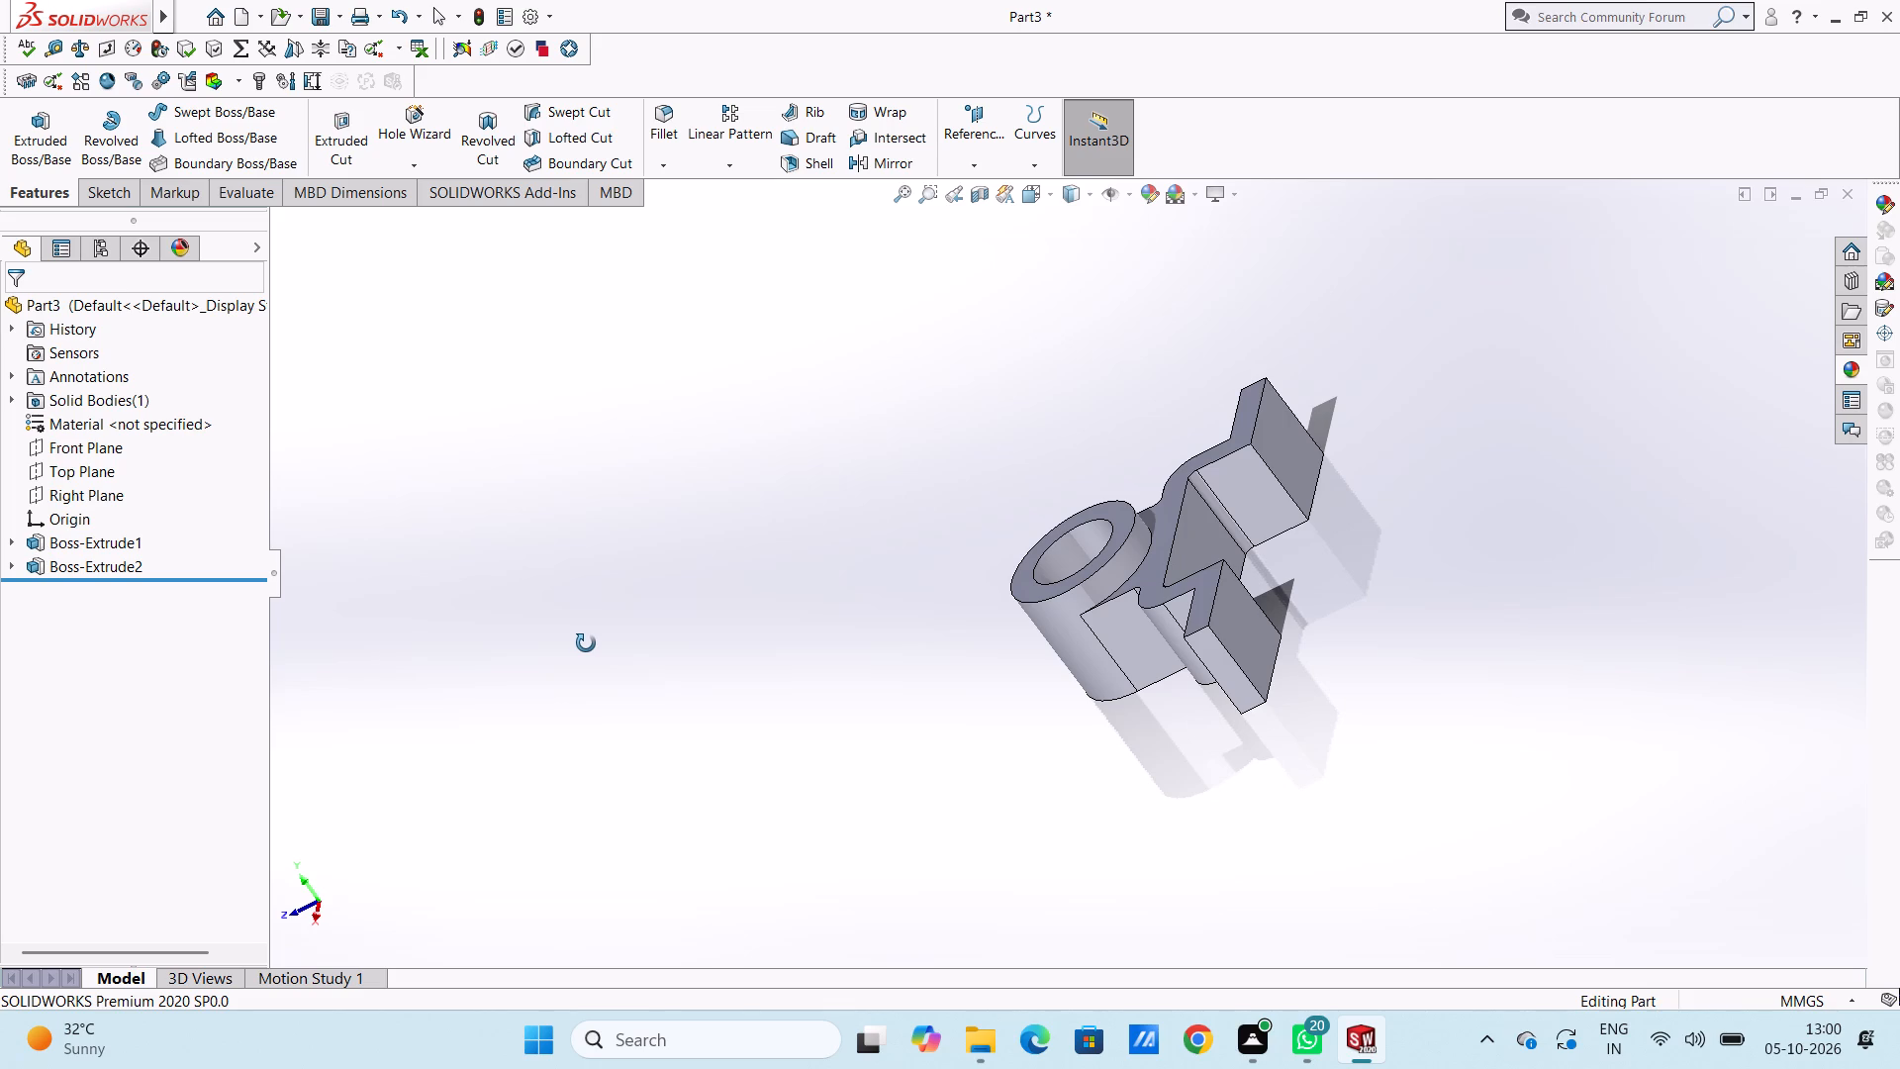
{"action": "middle_click_drag", "start_coordinate": [586, 643], "coordinate": [935, 651]}
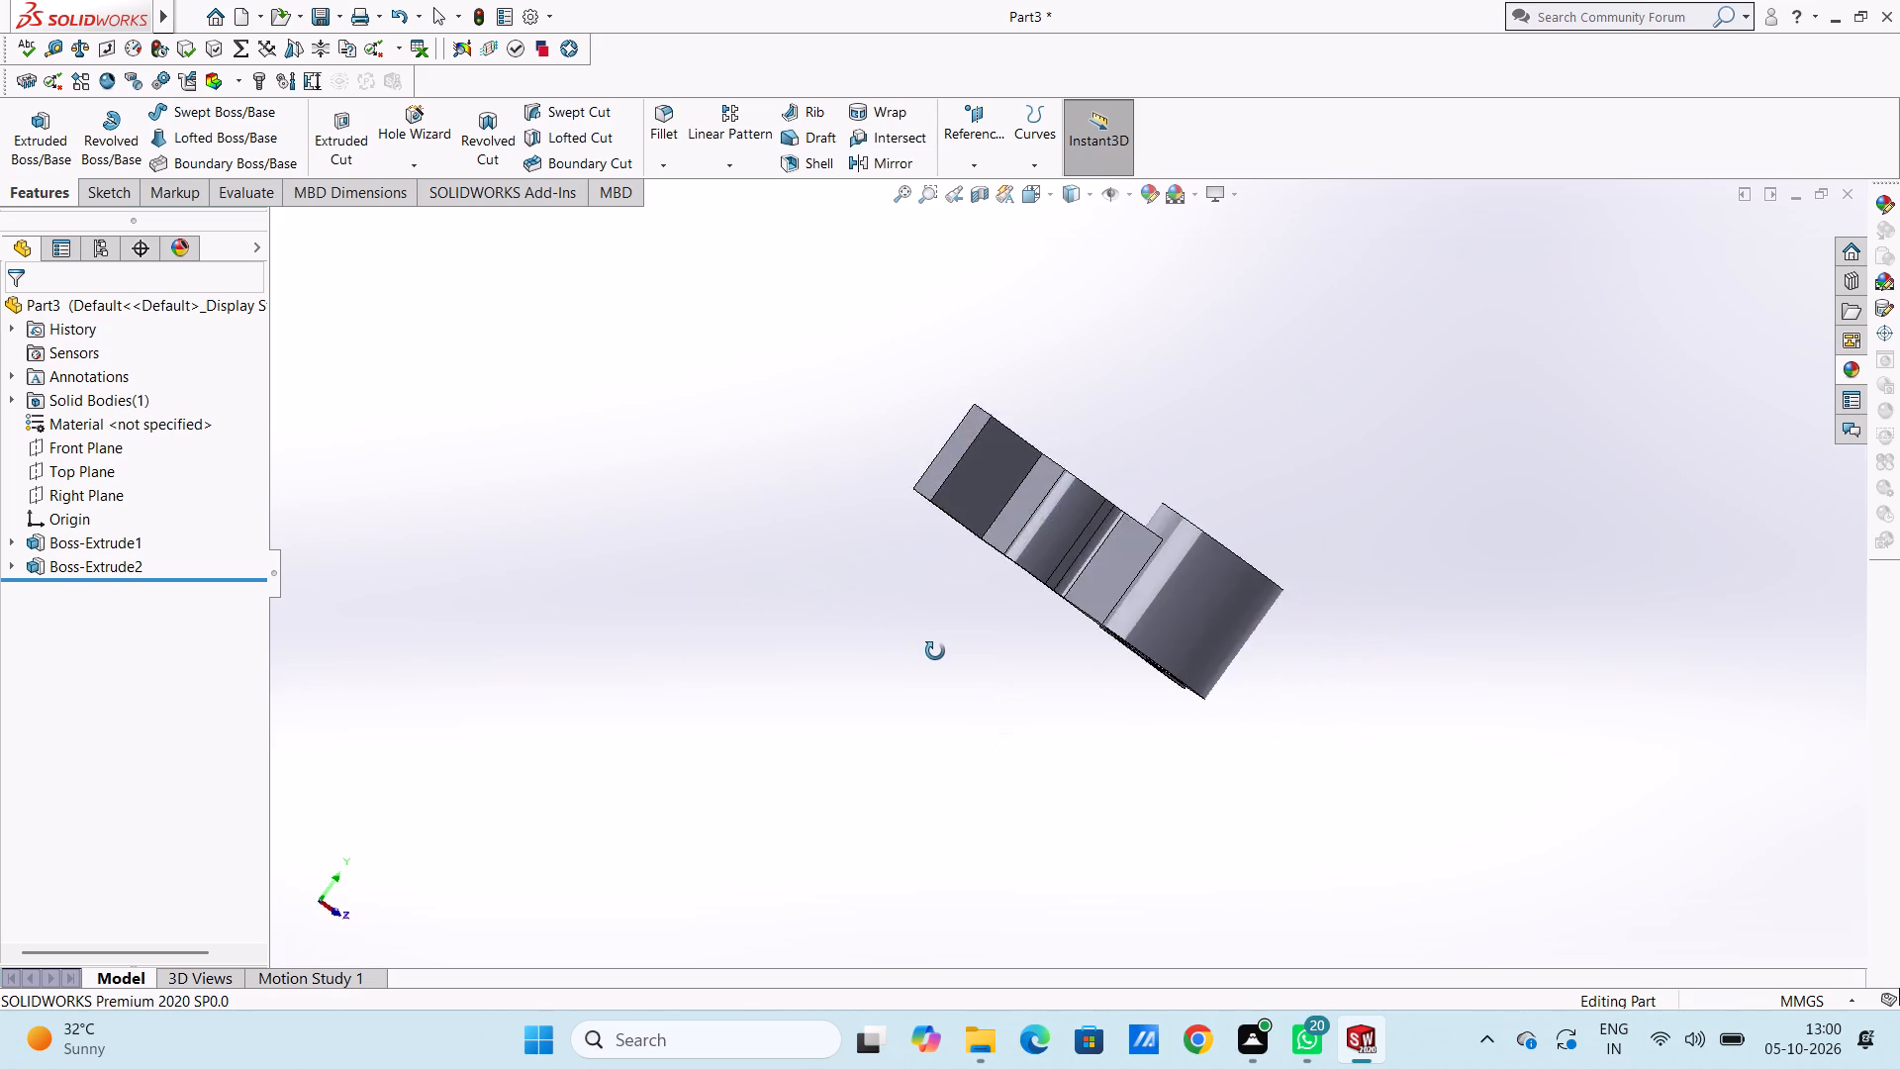
{"action": "middle_click_drag", "start_coordinate": [935, 651], "coordinate": [882, 628]}
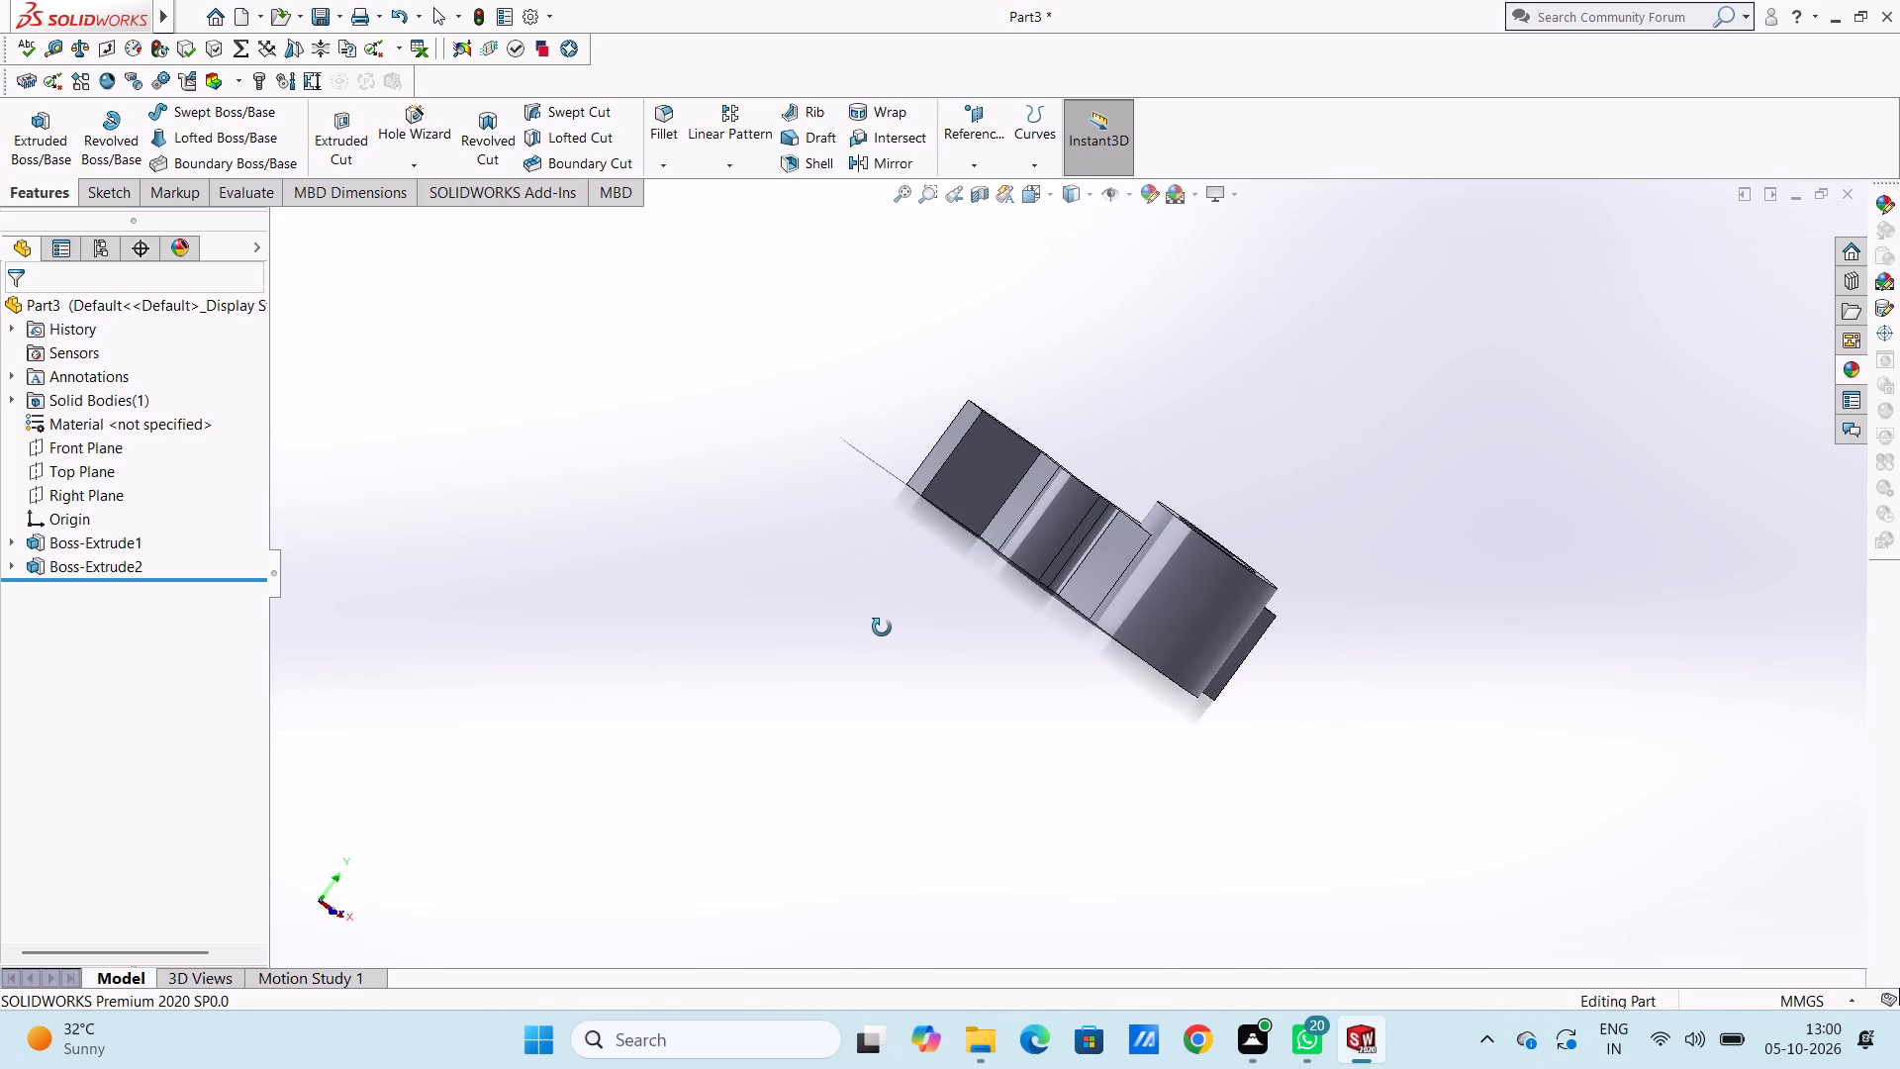
{"action": "middle_click_drag", "start_coordinate": [882, 628], "coordinate": [842, 607]}
{"action": "scroll", "coordinate": [842, 607], "scroll_direction": "up", "scroll_amount": 1}
Open a sketch on the front face of the bracket arm and draw one circle on each arm, about 9 mm and 8 mm in diameter.
{"action": "key", "text": "ctrl+1"}
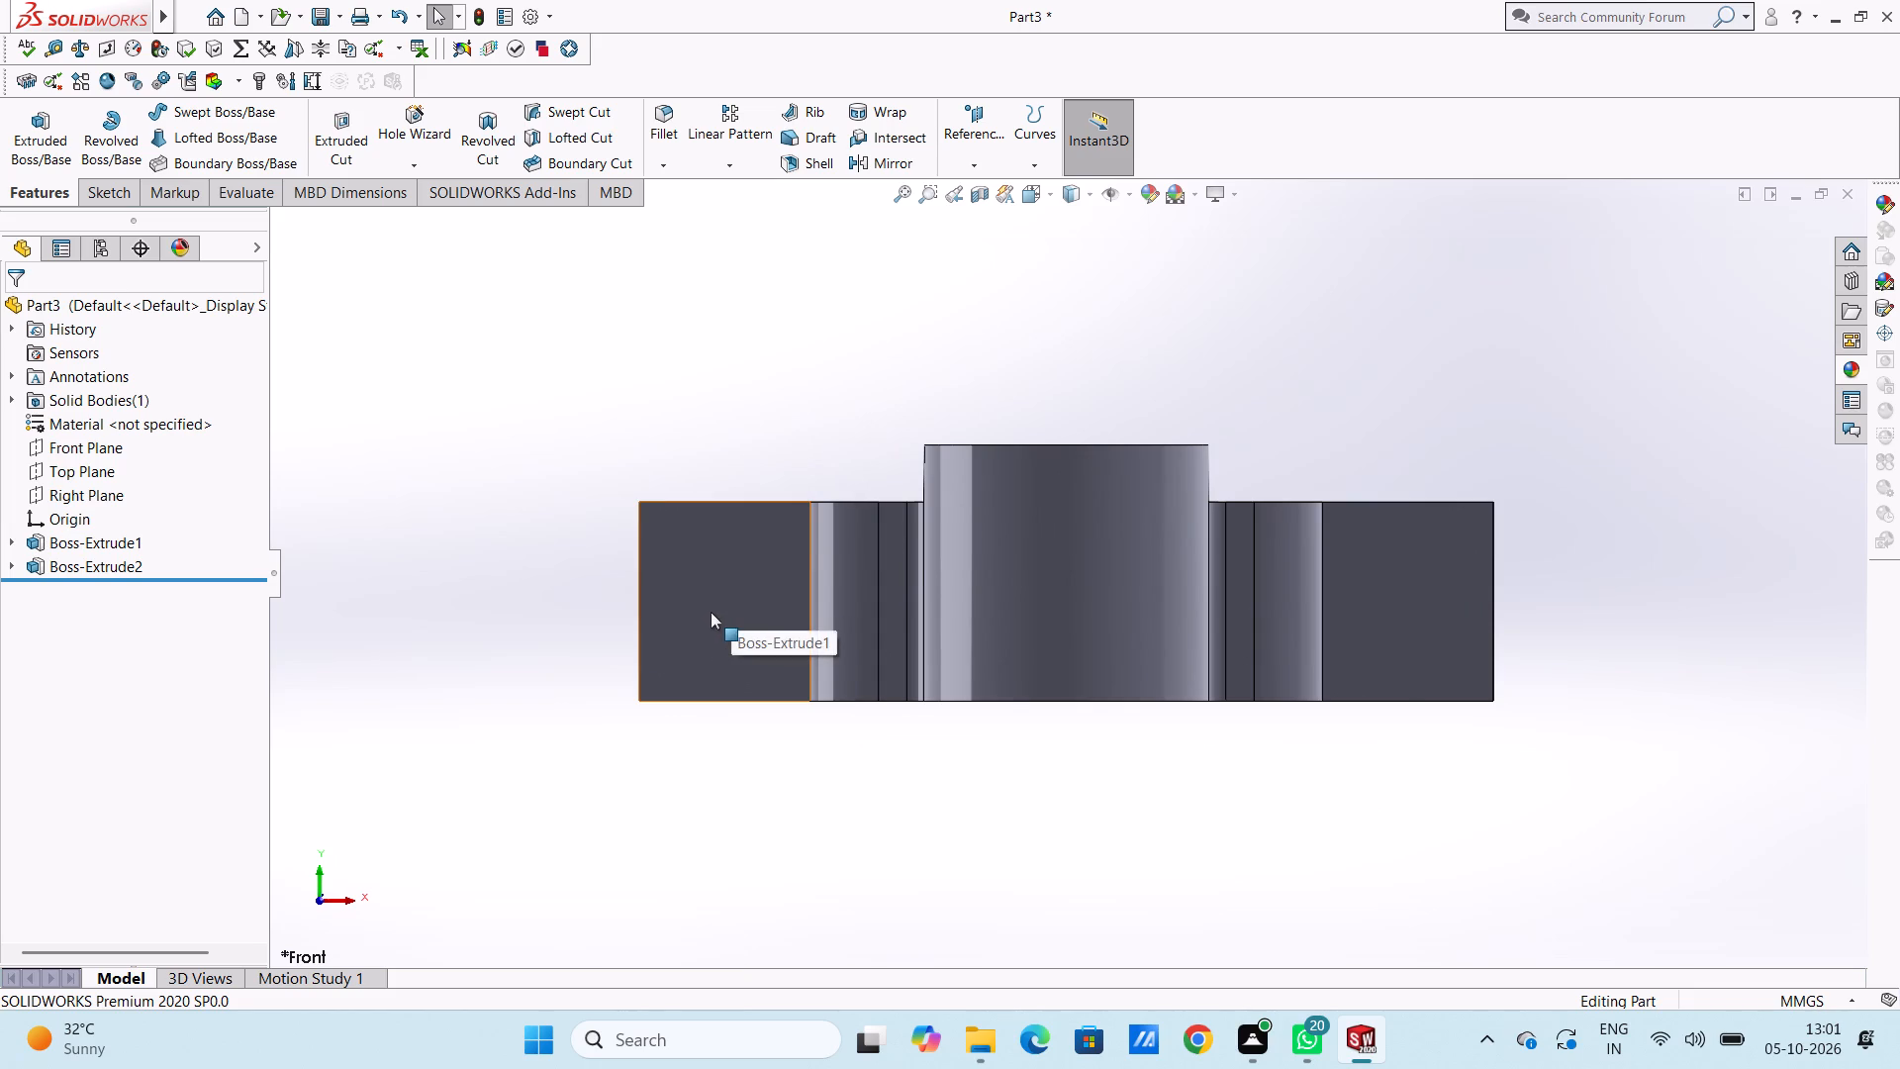
{"action": "left_click", "coordinate": [711, 612]}
{"action": "left_click", "coordinate": [789, 561]}
{"action": "left_click", "coordinate": [424, 479]}
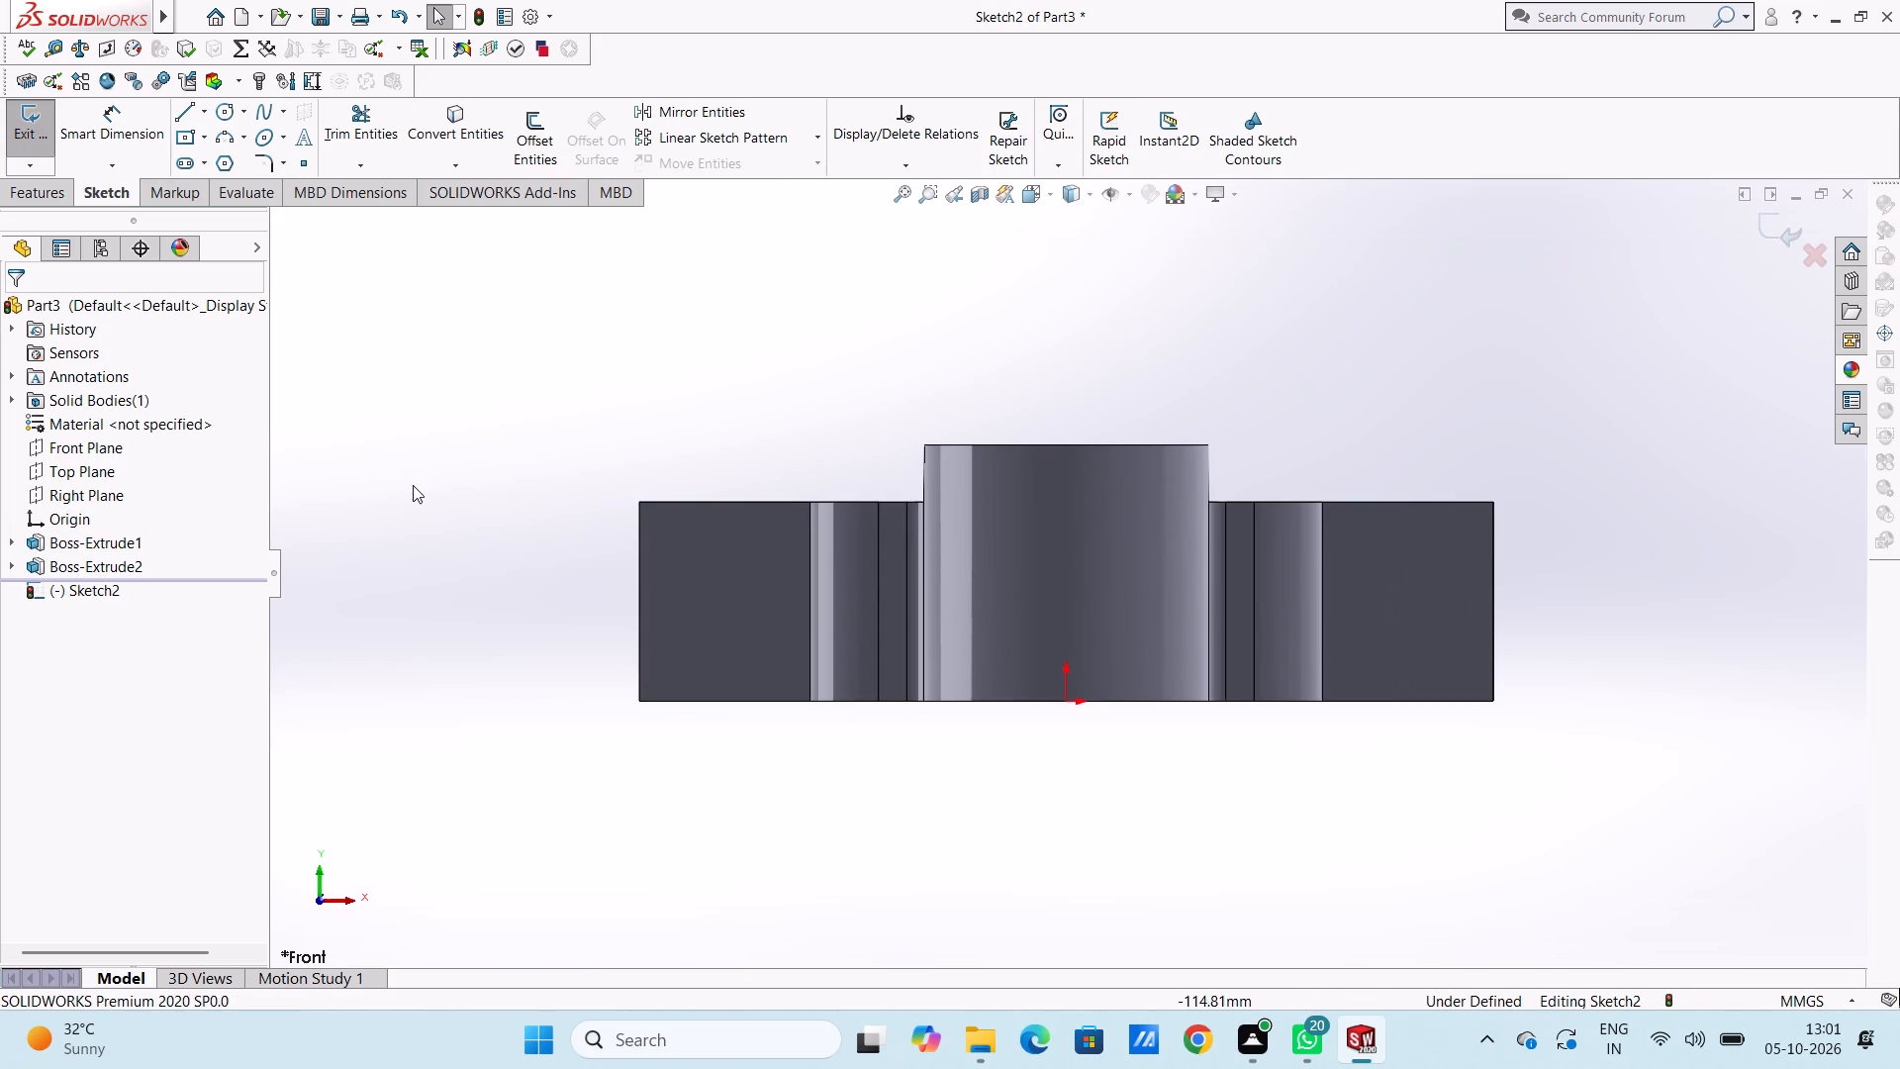
{"action": "left_click", "coordinate": [225, 112]}
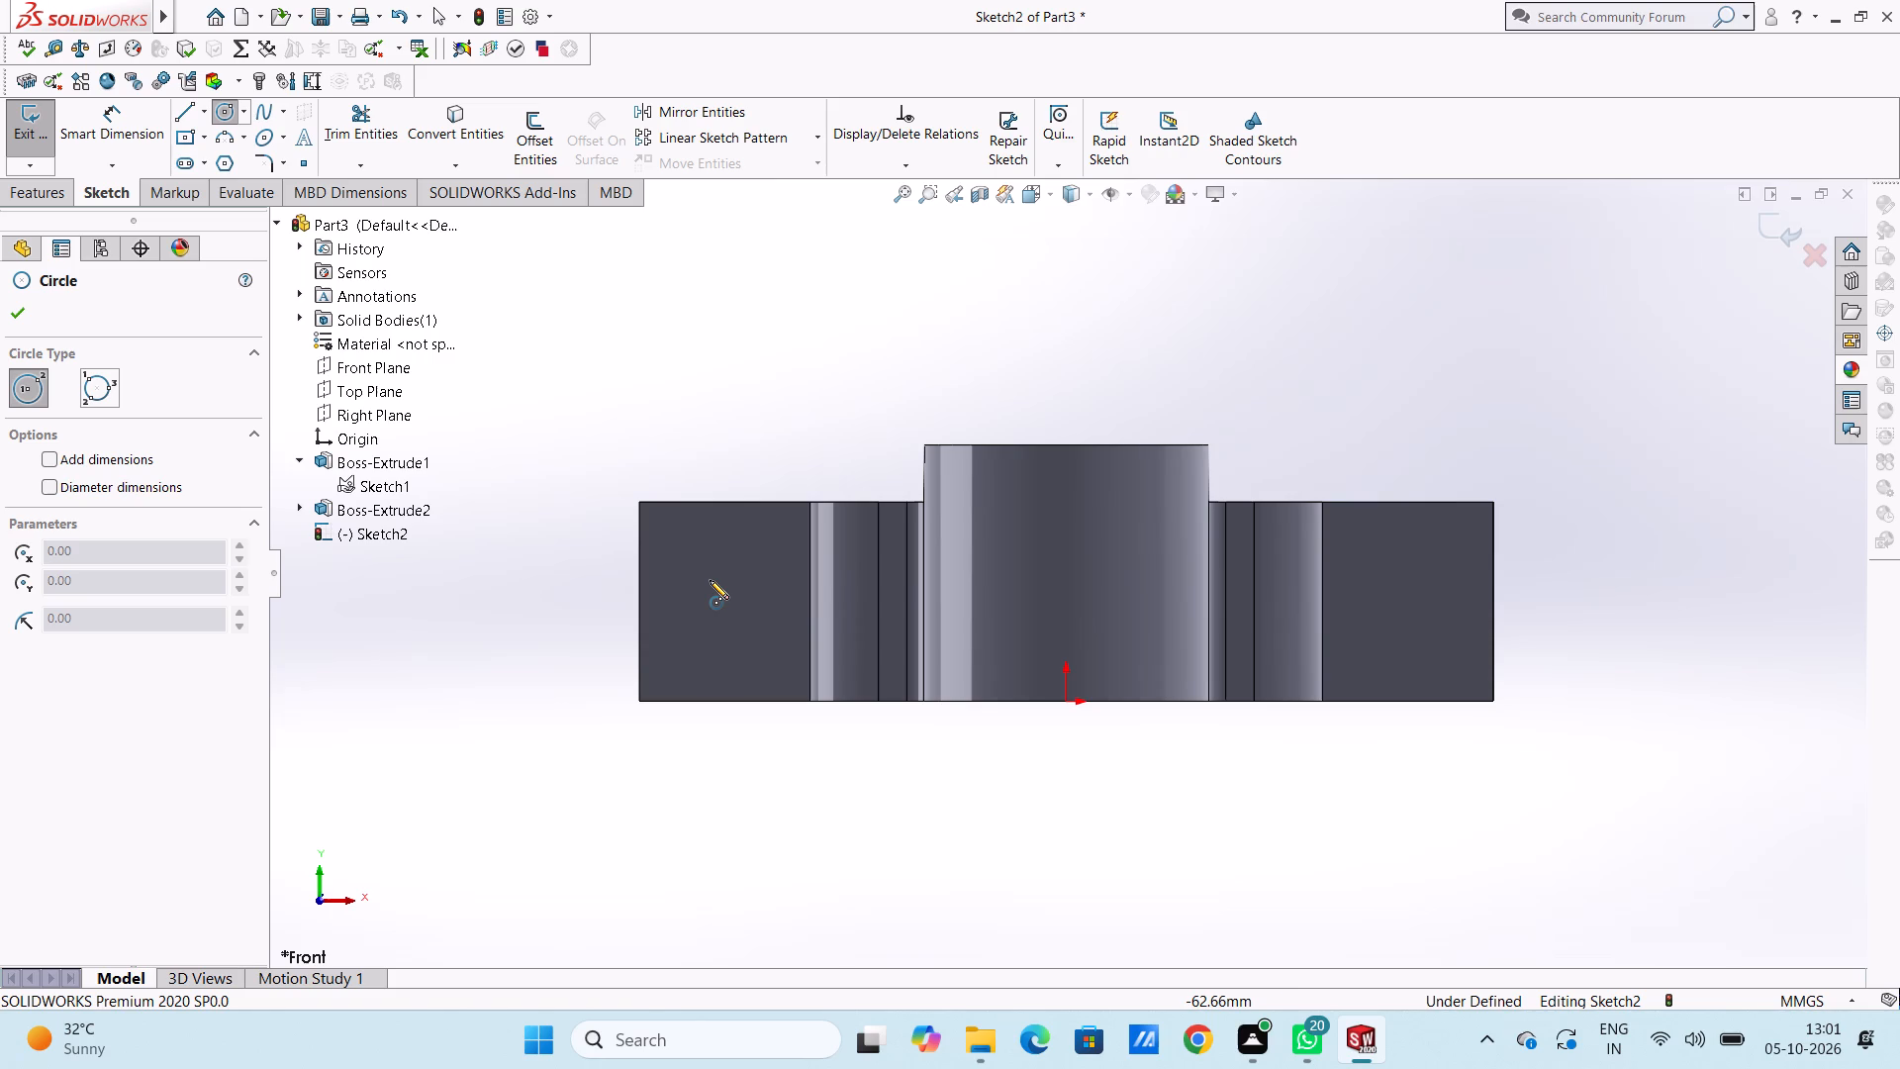
{"action": "left_click", "coordinate": [718, 591]}
{"action": "left_click", "coordinate": [724, 617]}
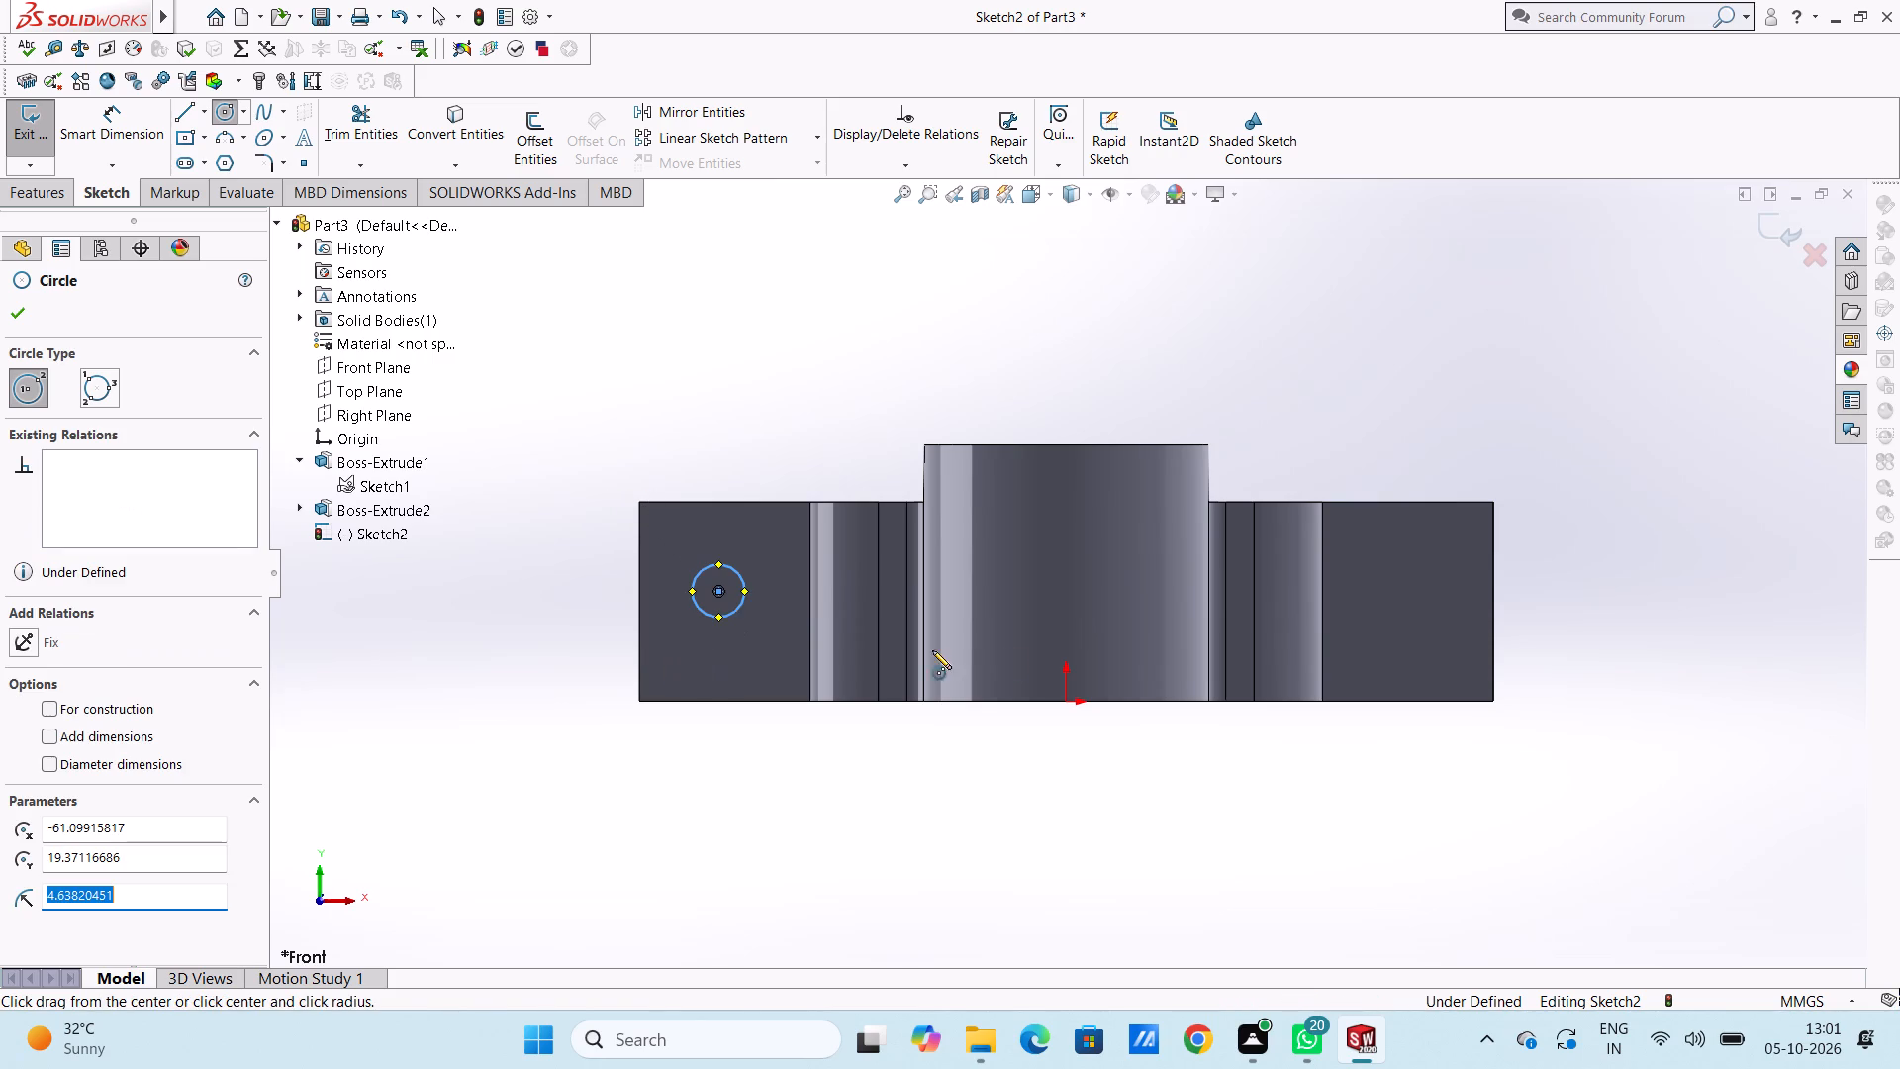
{"action": "left_click", "coordinate": [1409, 585]}
{"action": "left_click", "coordinate": [1425, 603]}
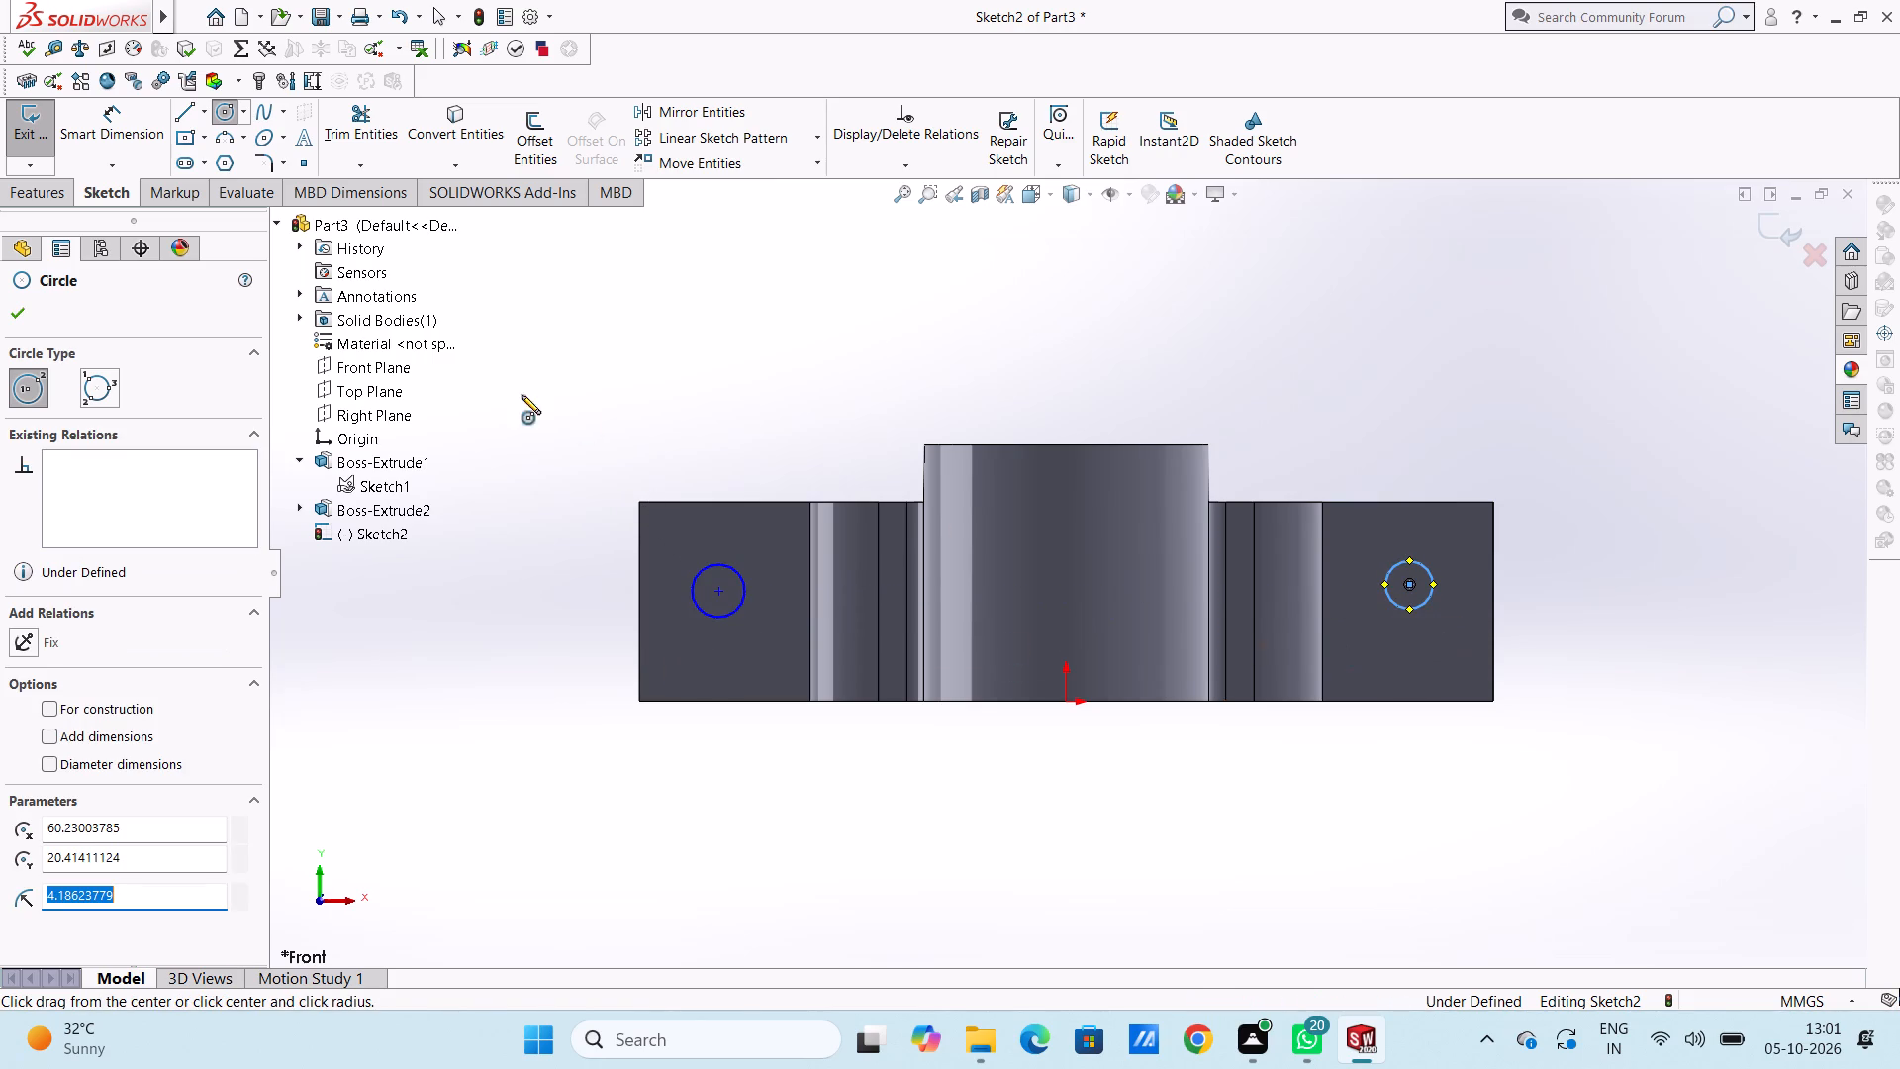
{"action": "left_click", "coordinate": [23, 311]}
Dimension both arm circles to a diameter of 10 mm.
{"action": "left_click", "coordinate": [90, 143]}
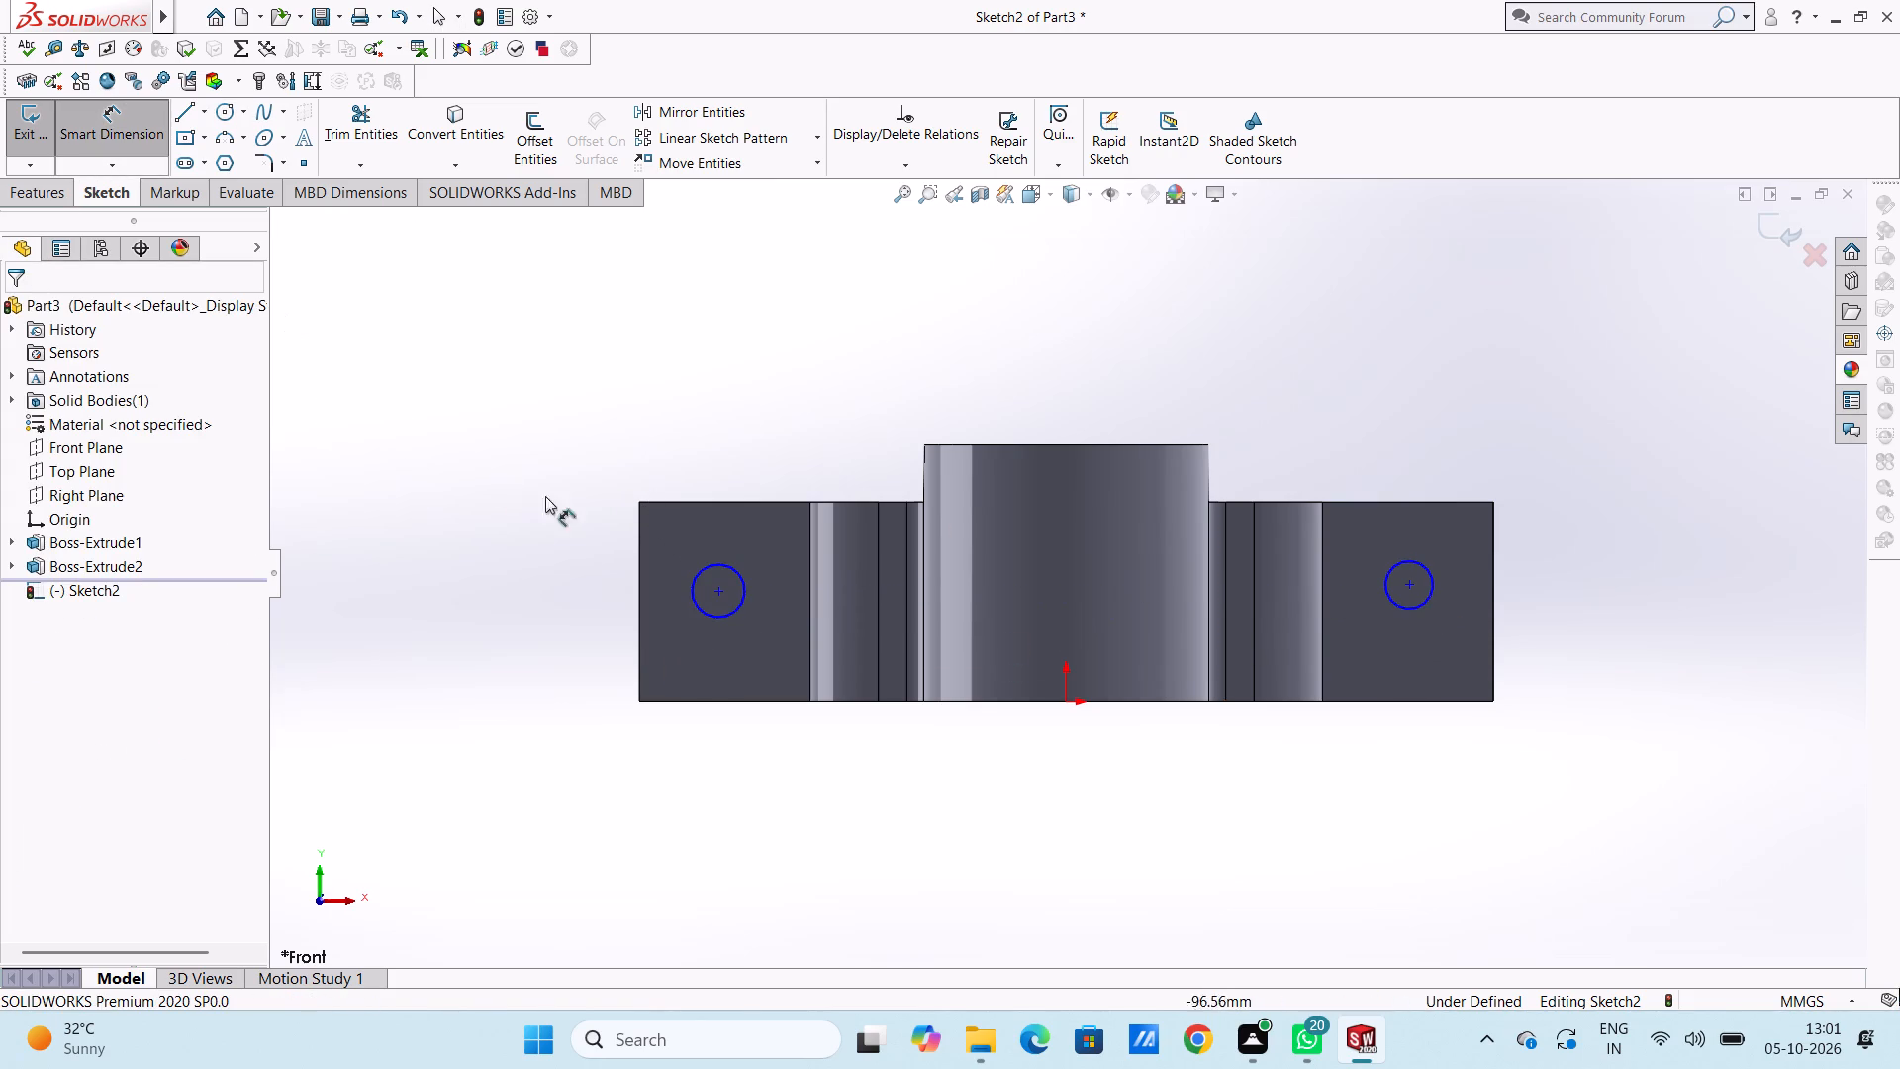
{"action": "left_click", "coordinate": [712, 559]}
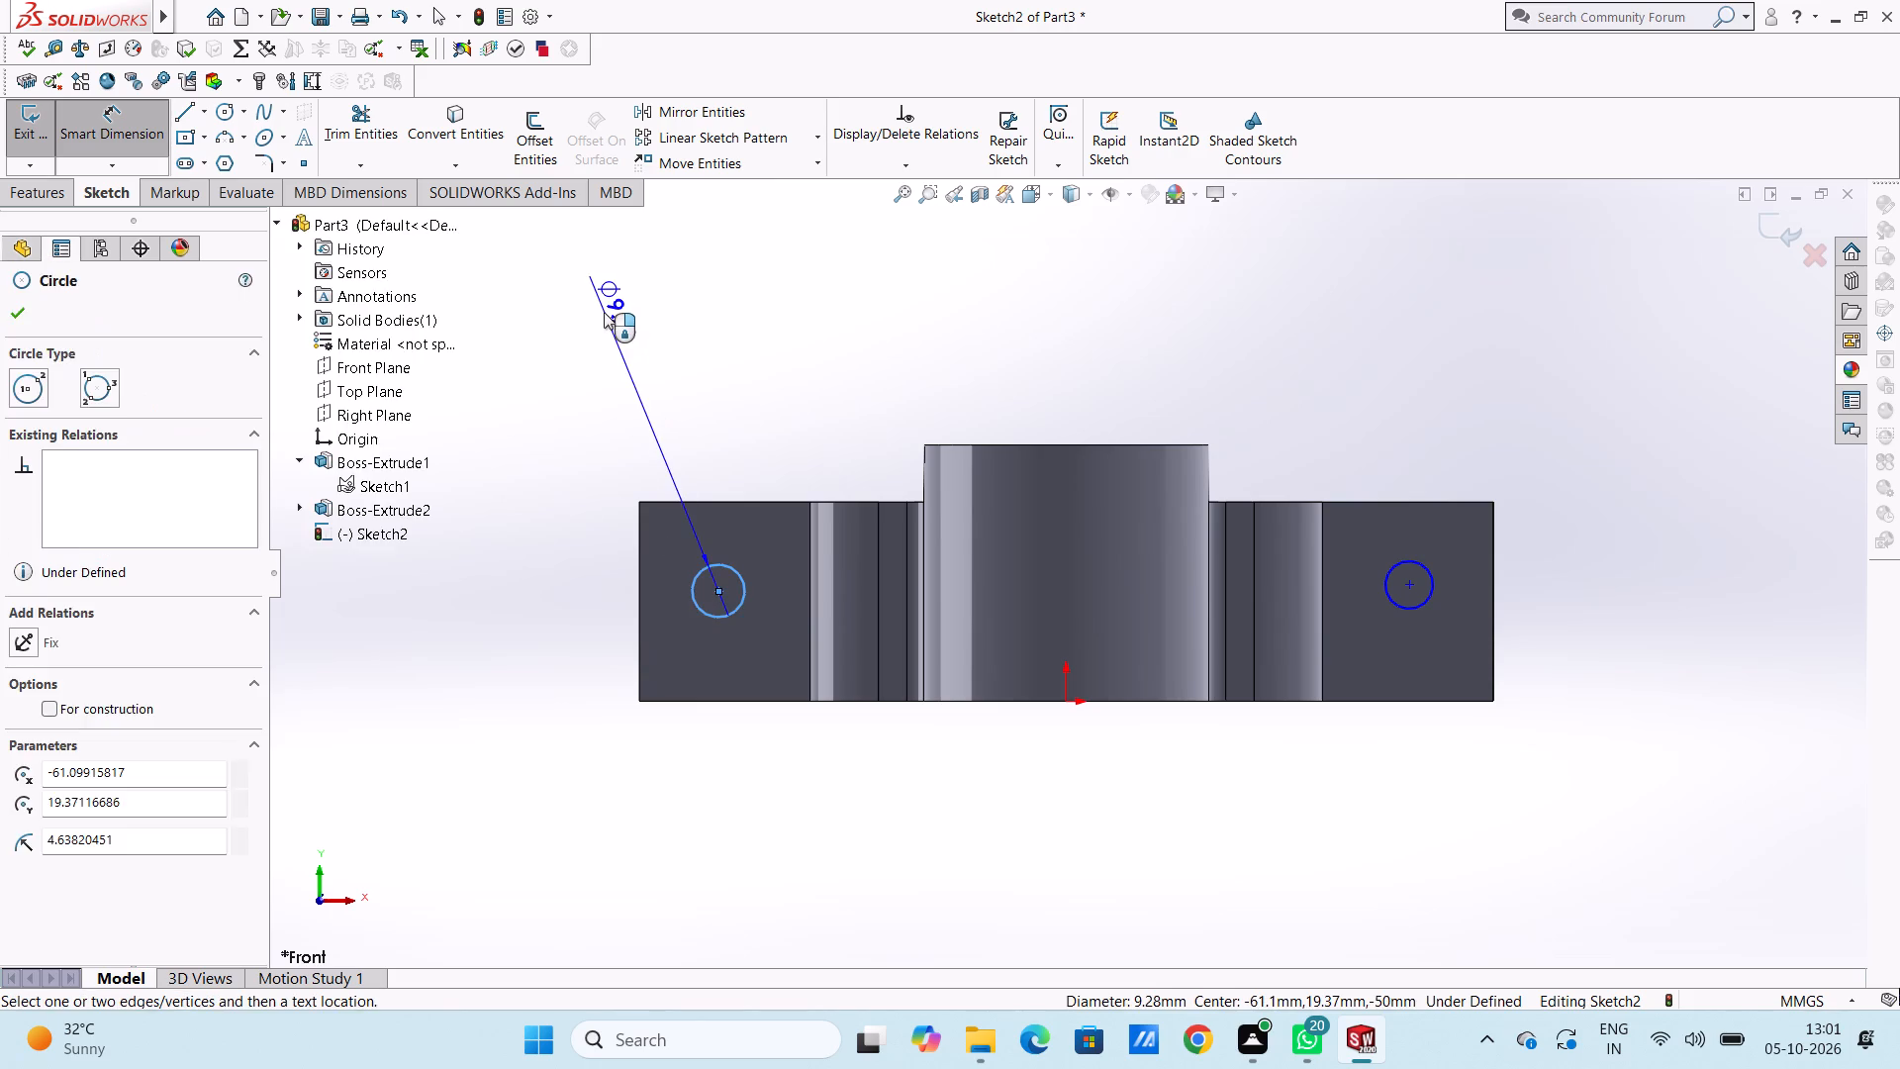
{"action": "left_click", "coordinate": [604, 312]}
{"action": "type", "text": "10"}
{"action": "key", "text": "Return"}
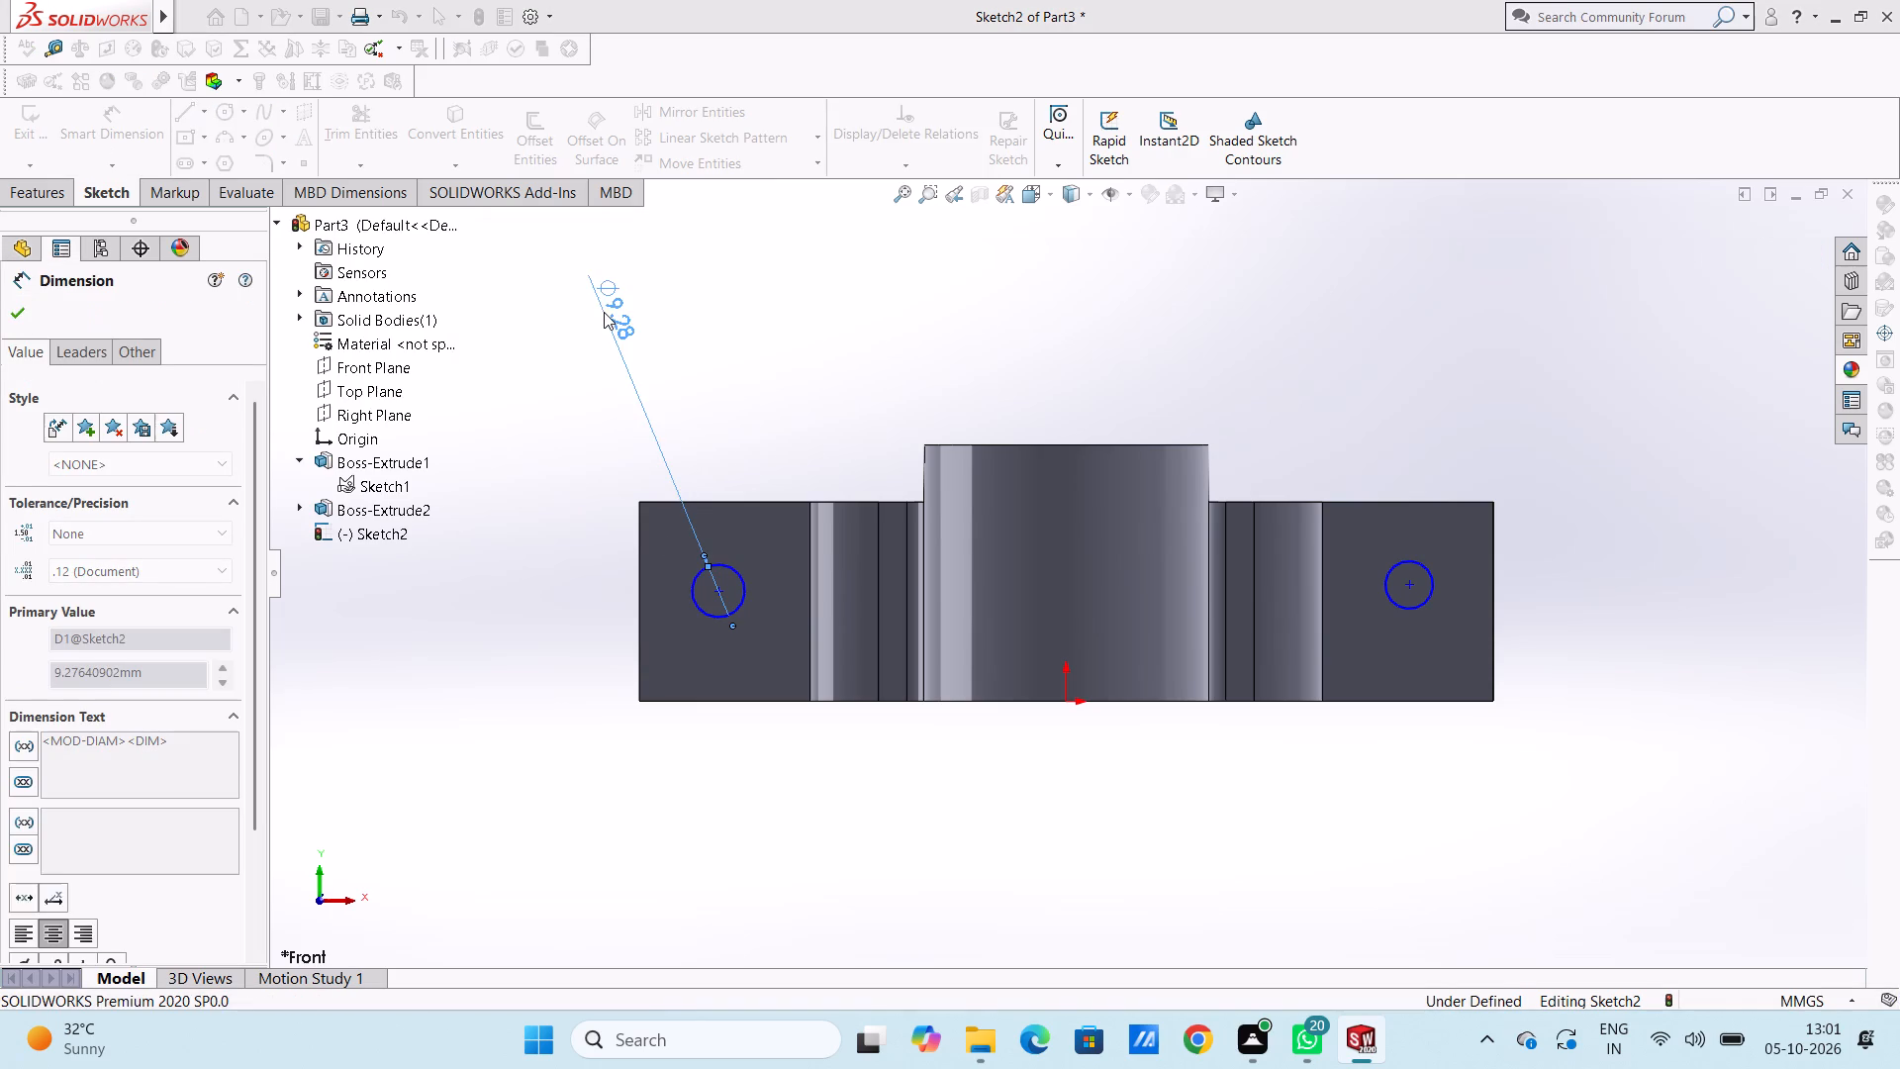
{"action": "left_click", "coordinate": [555, 385]}
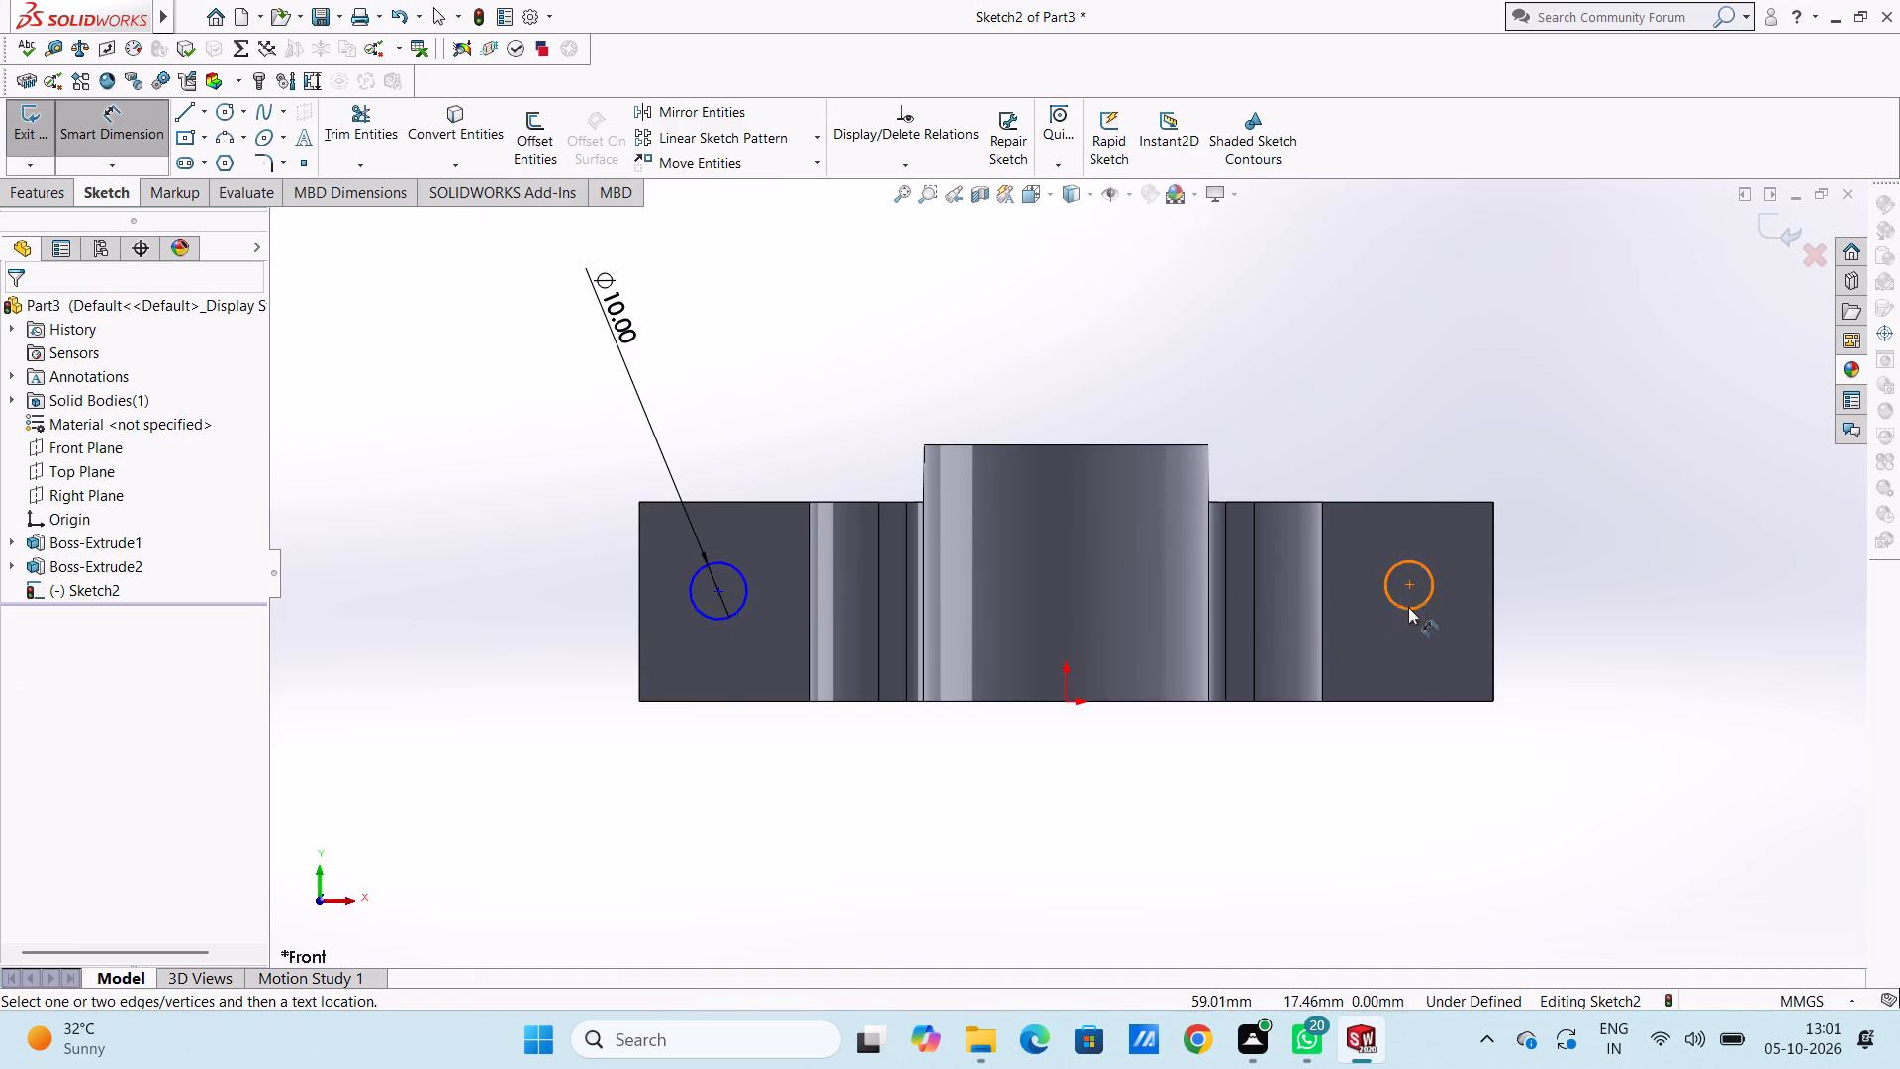
{"action": "left_click", "coordinate": [1409, 612]}
{"action": "left_click", "coordinate": [1694, 786]}
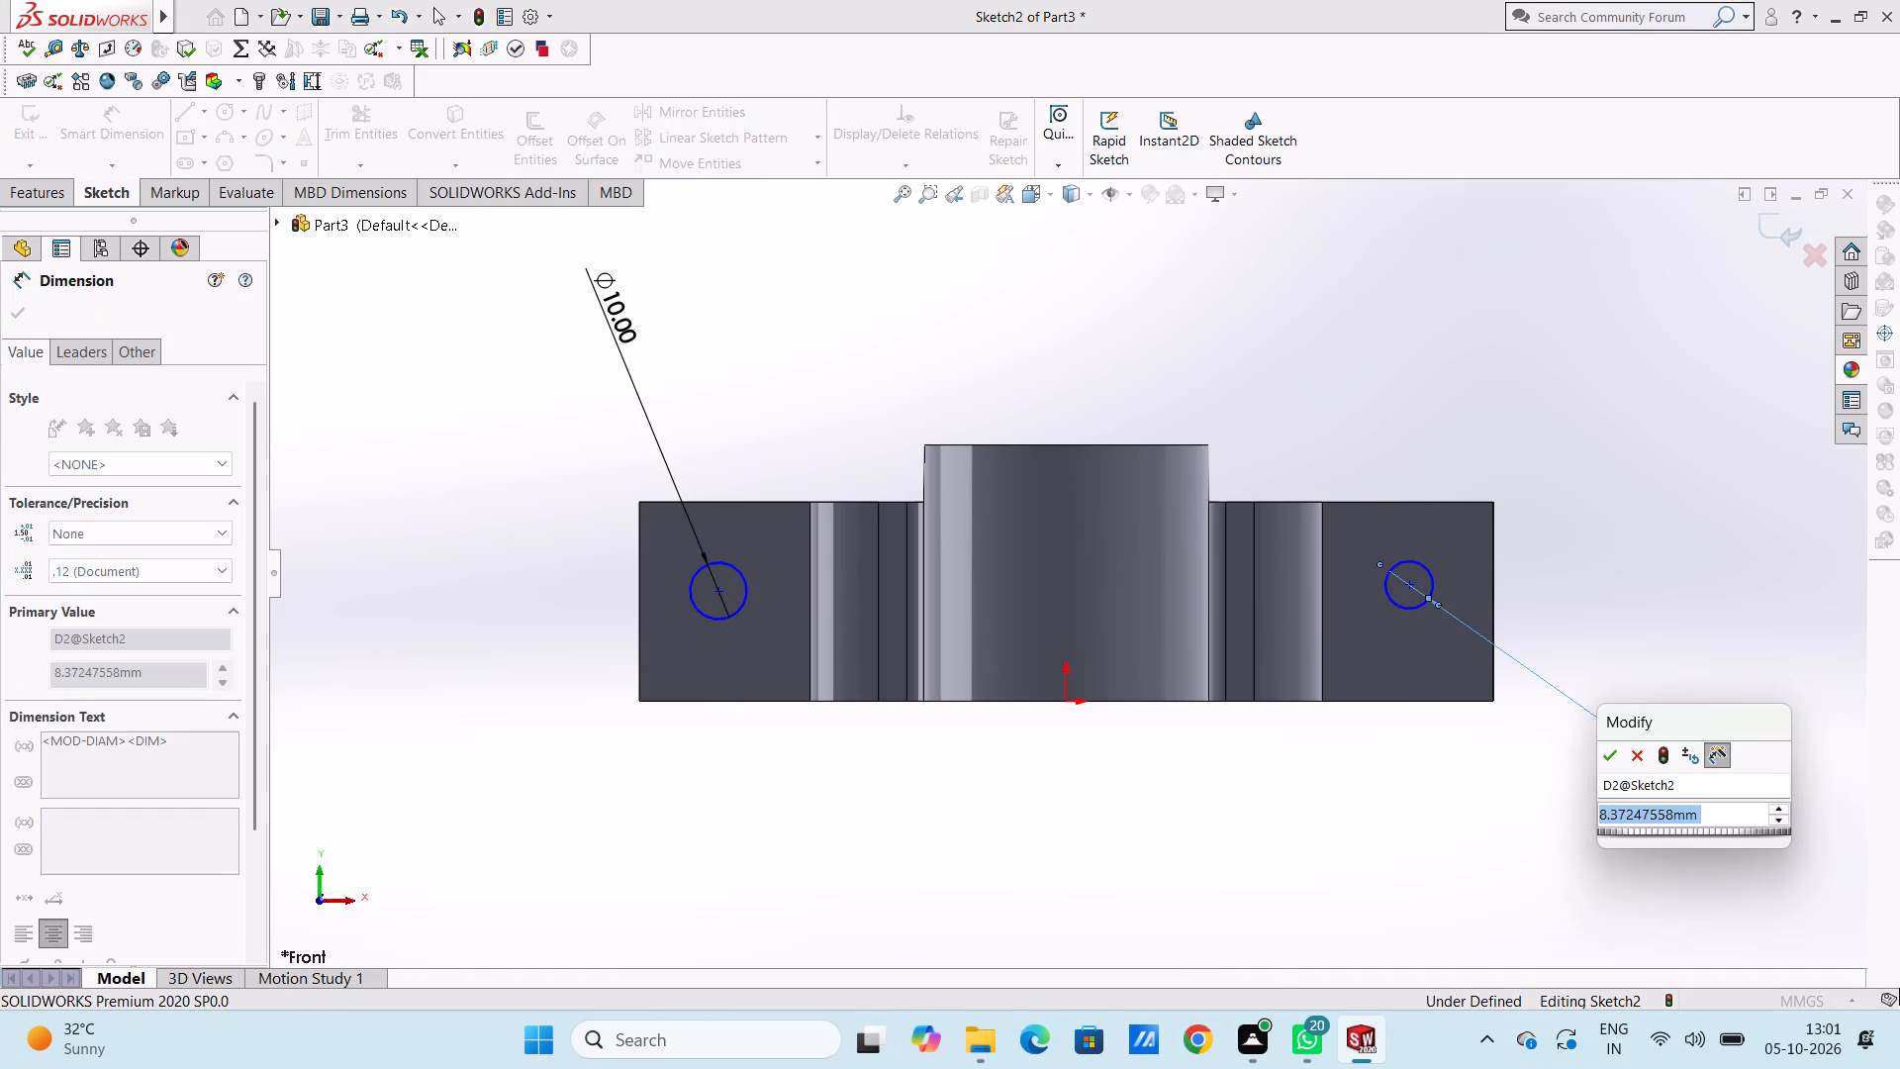
{"action": "type", "text": "10"}
{"action": "key", "text": "Return"}
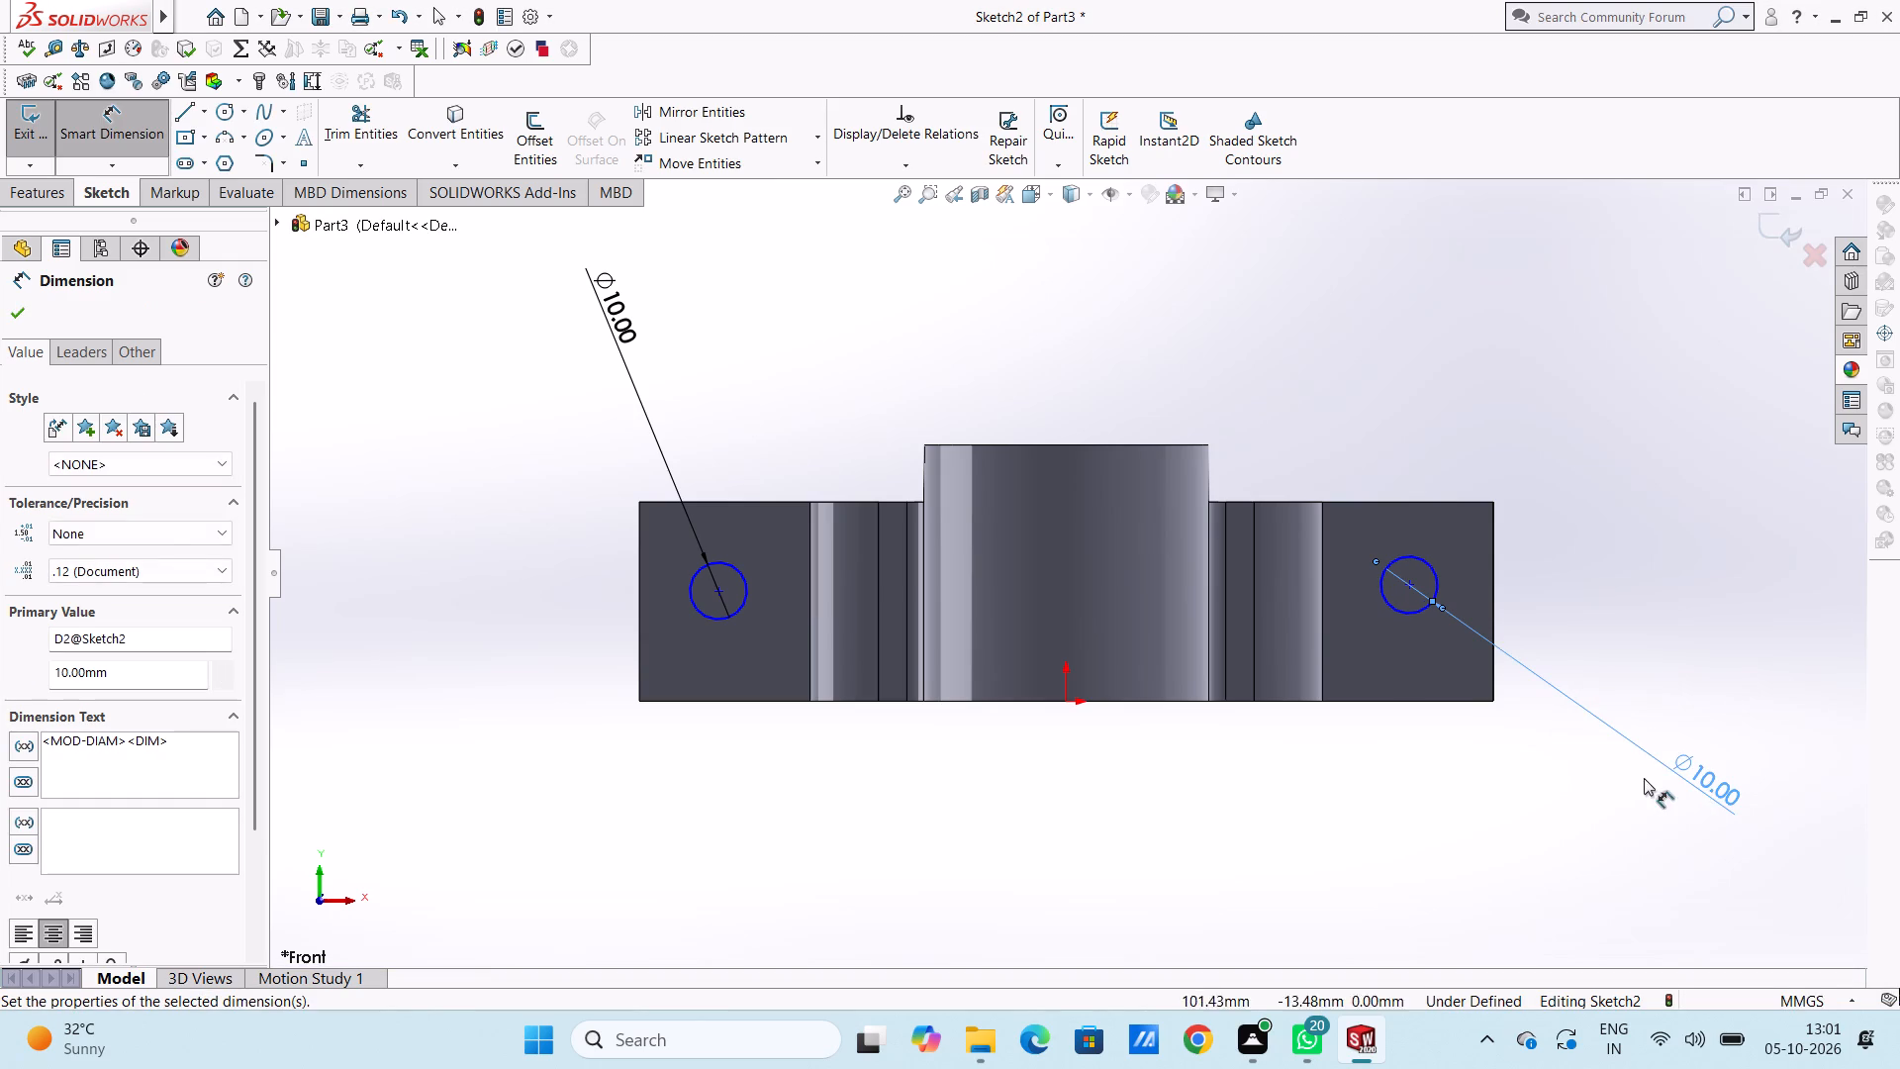
{"action": "left_click", "coordinate": [1623, 524]}
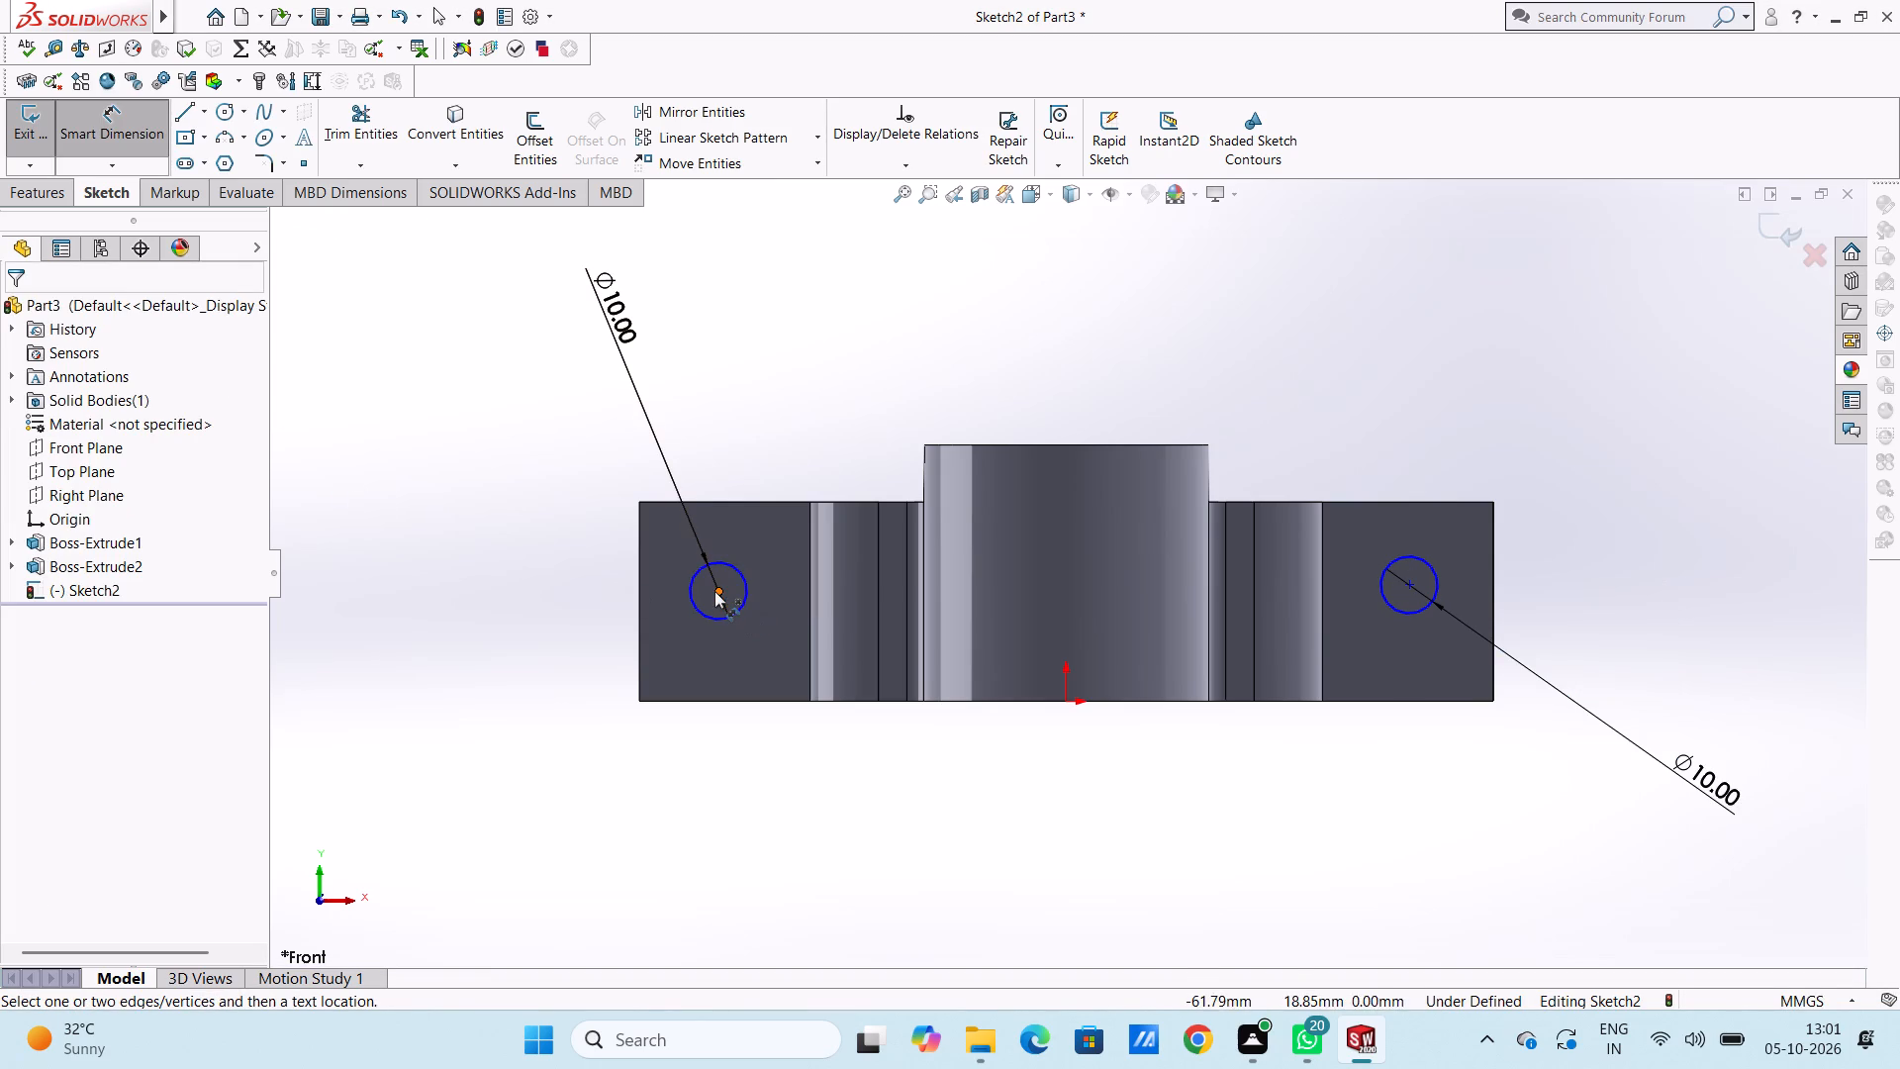
Dimension each circle's centre 23 mm above the bottom edge of its arm.
{"action": "left_click", "coordinate": [714, 591]}
{"action": "left_click", "coordinate": [731, 502]}
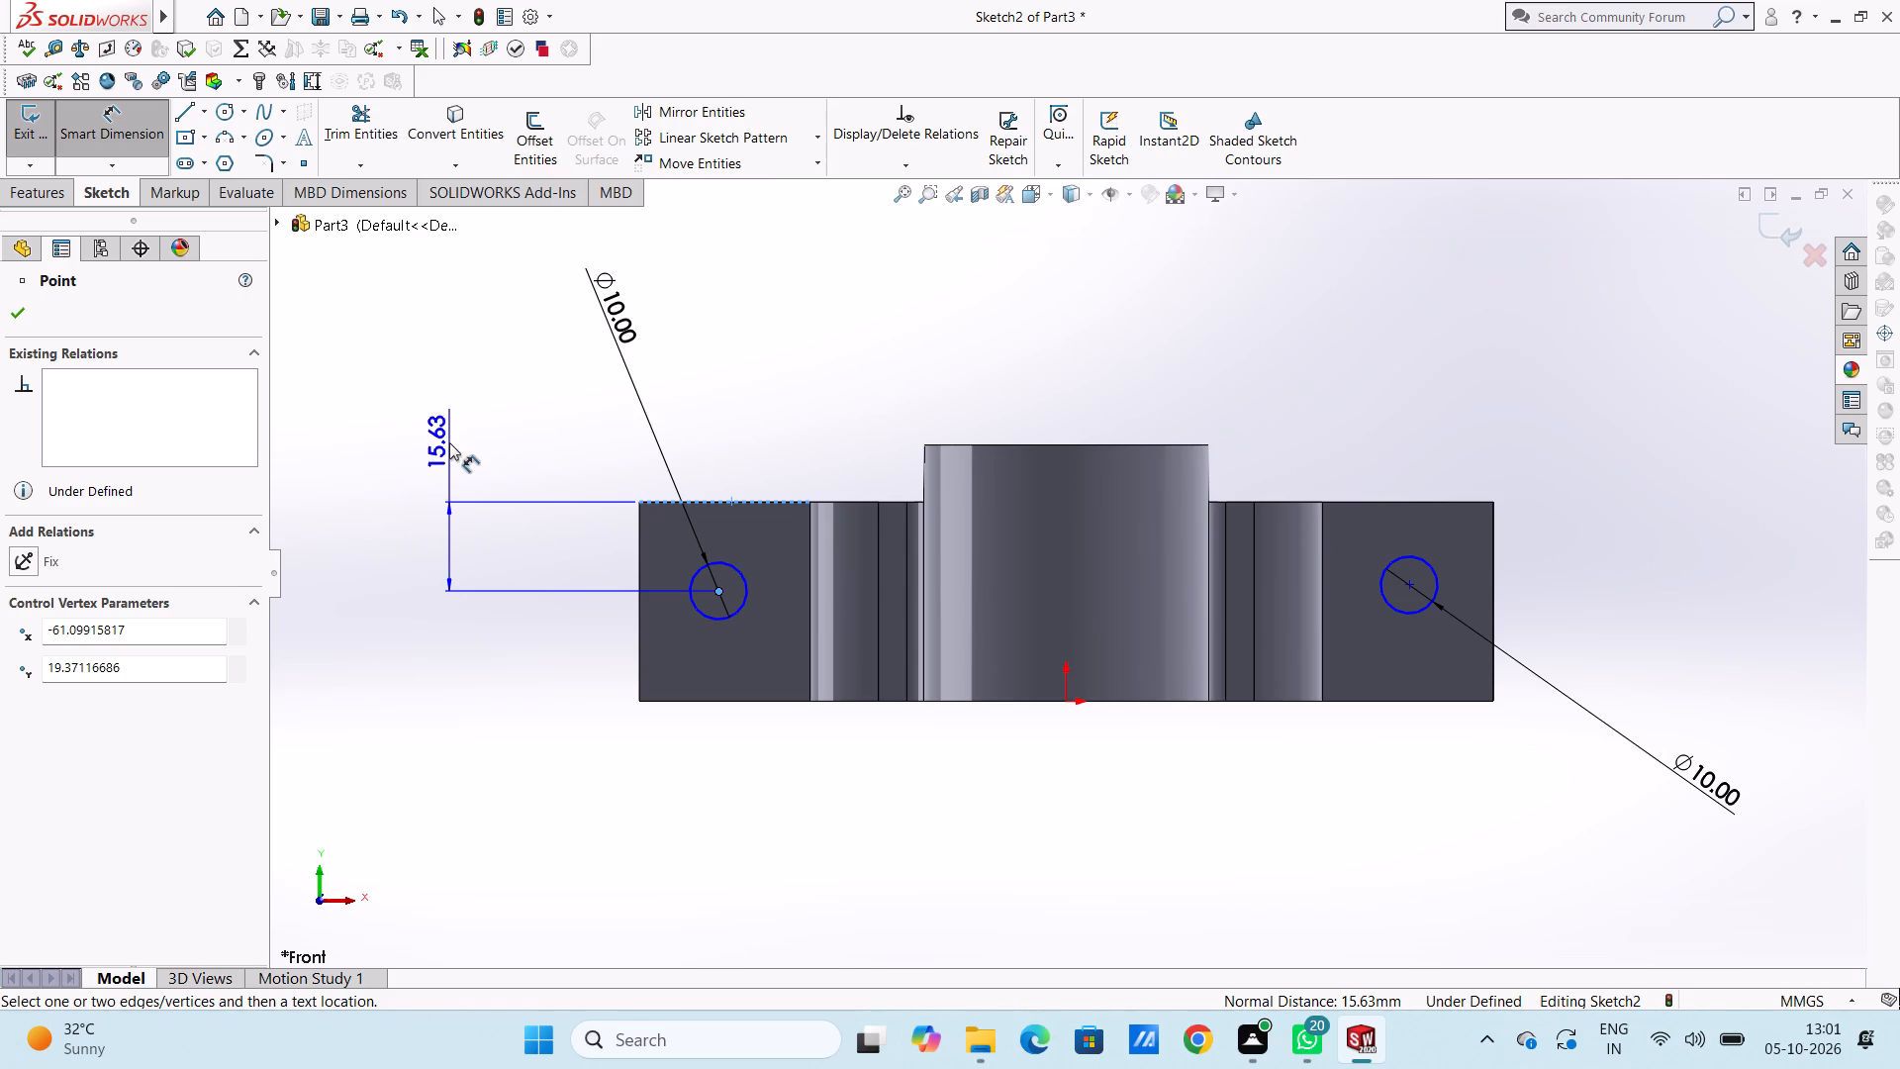
{"action": "key", "text": "Escape"}
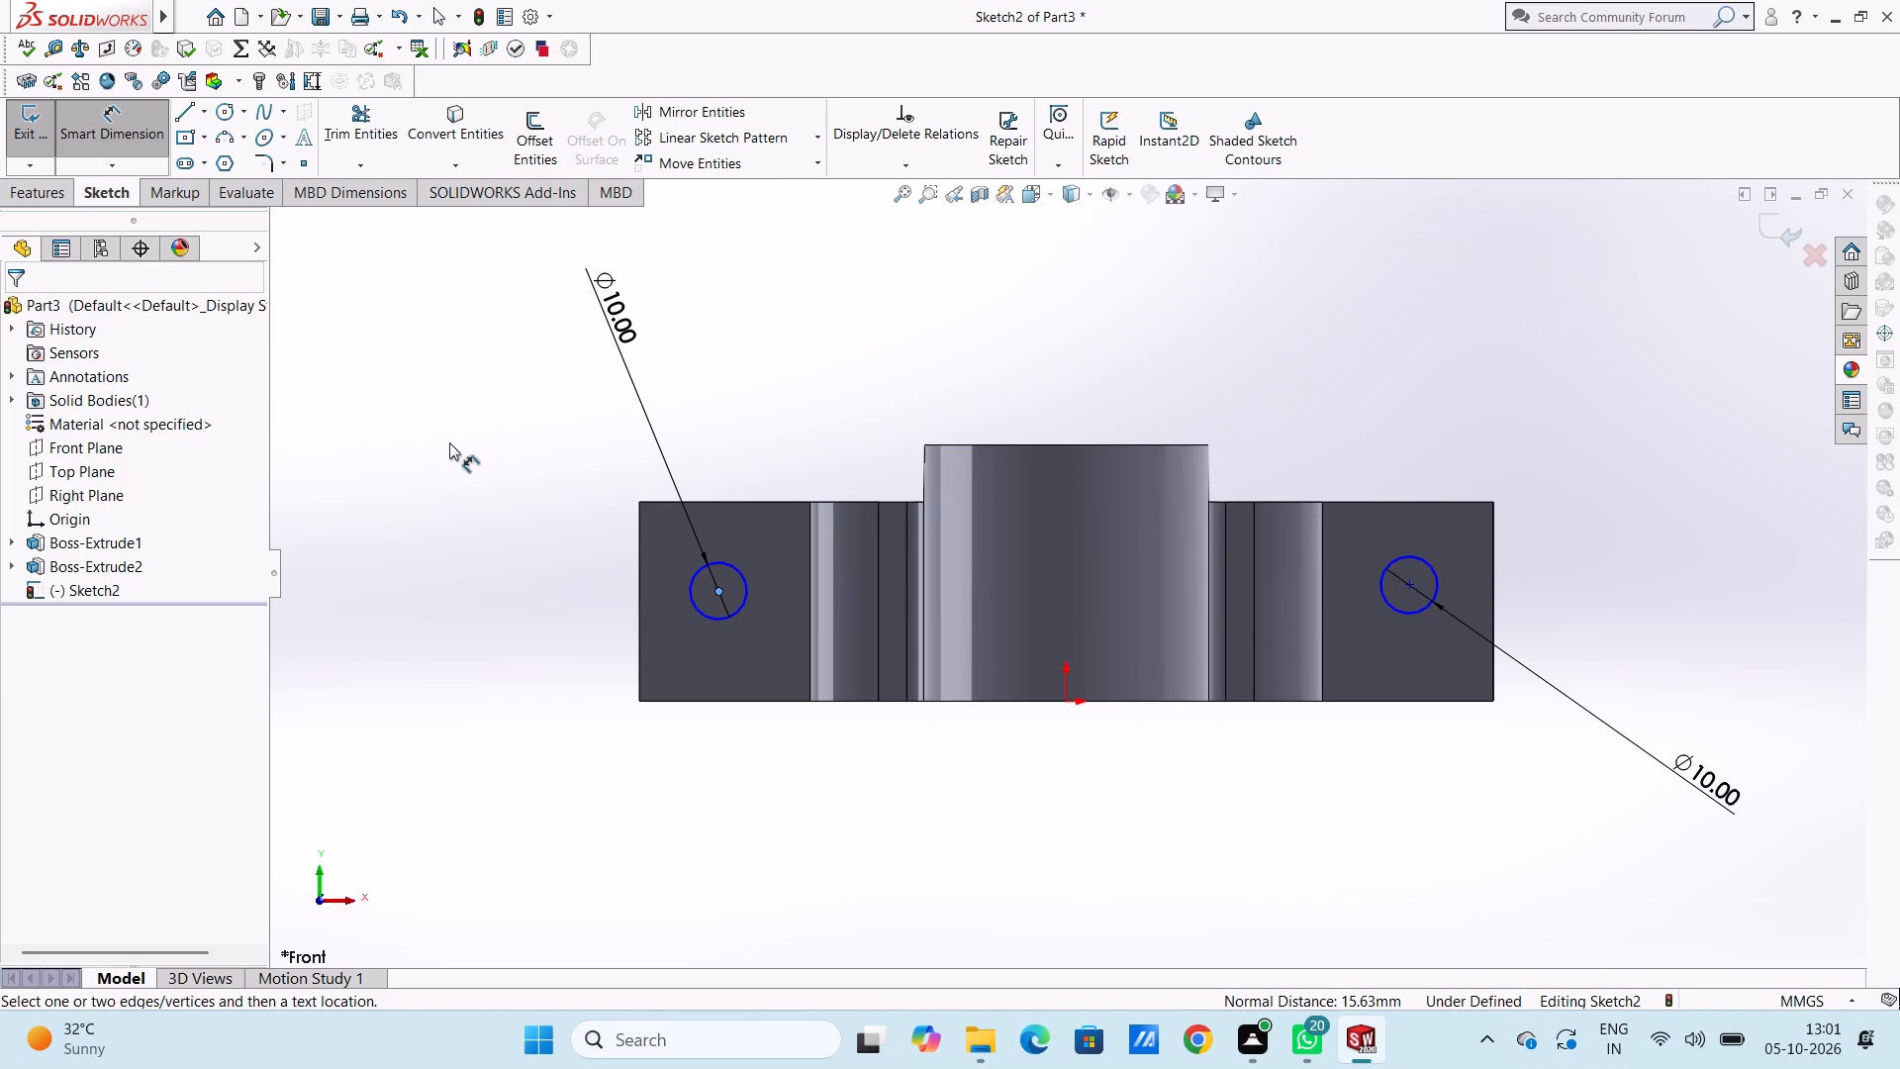
{"action": "left_click", "coordinate": [692, 703]}
{"action": "left_click", "coordinate": [471, 615]}
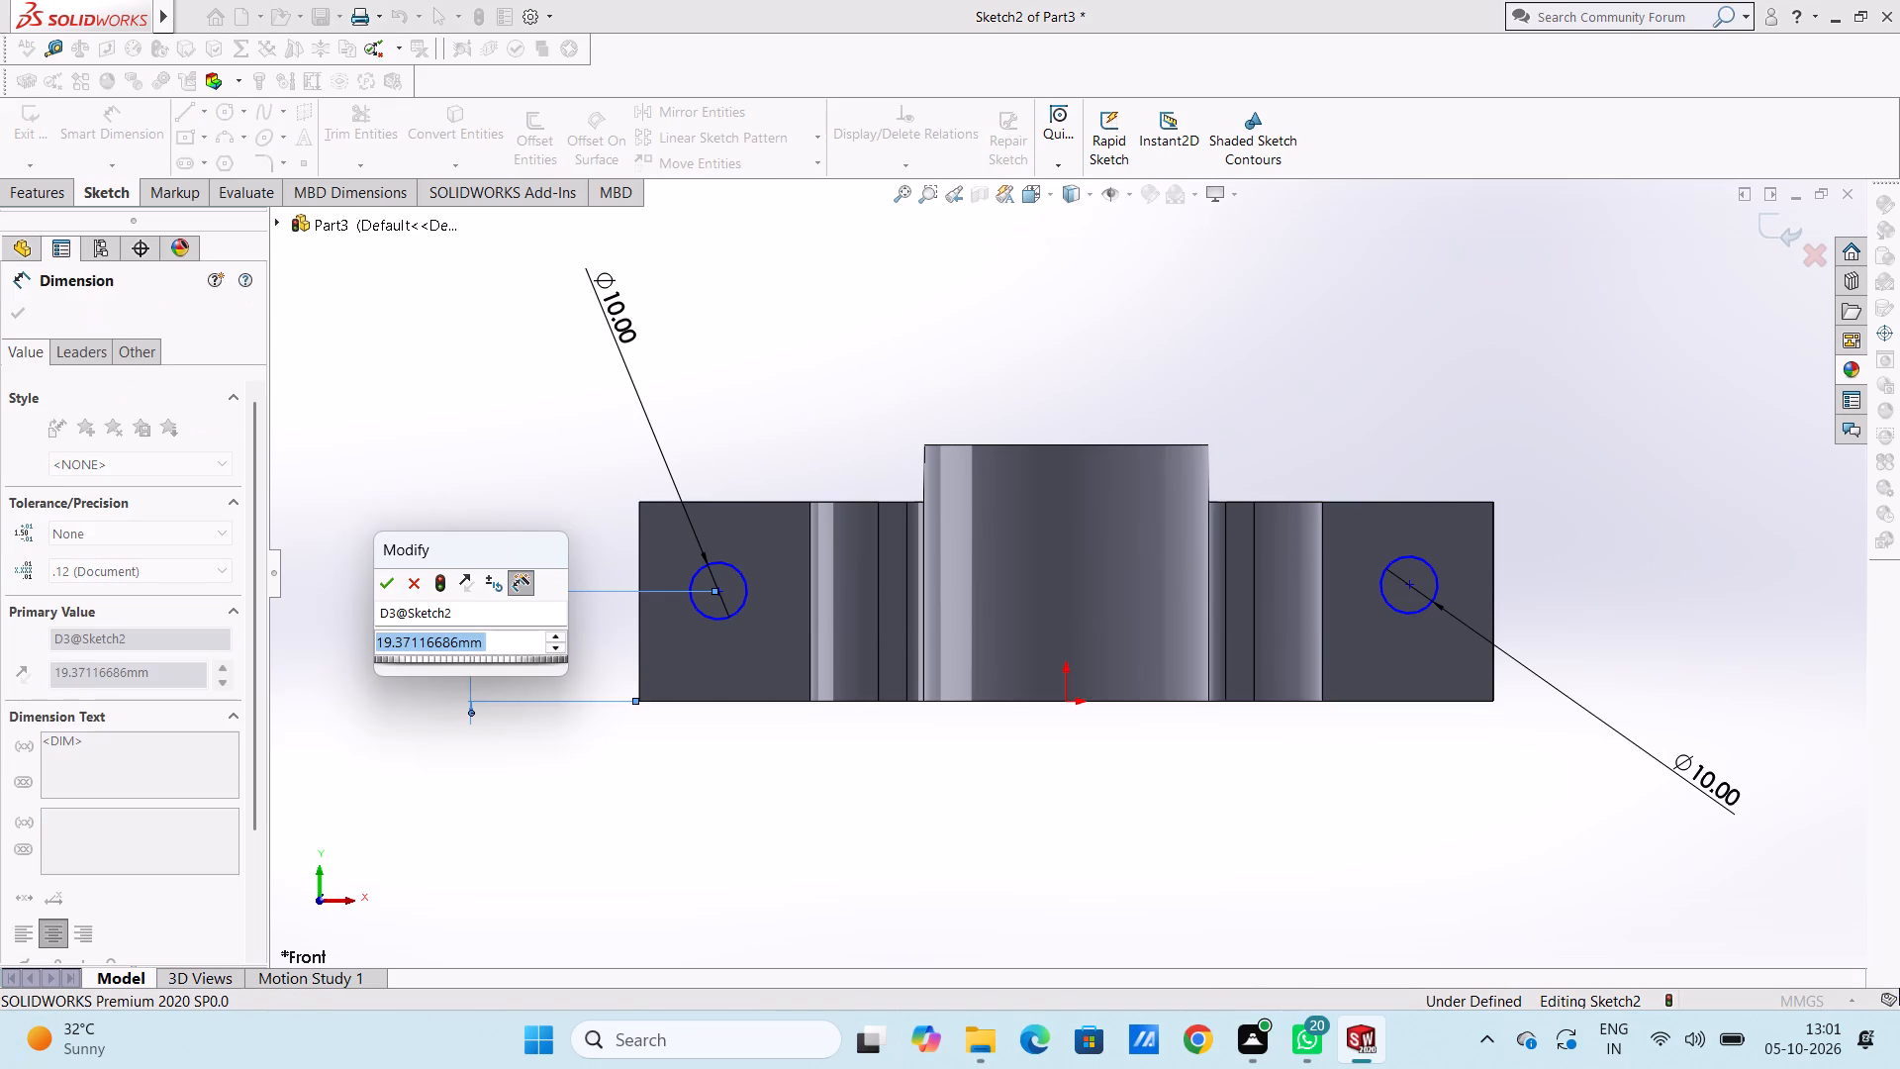
{"action": "type", "text": "23"}
{"action": "key", "text": "Return"}
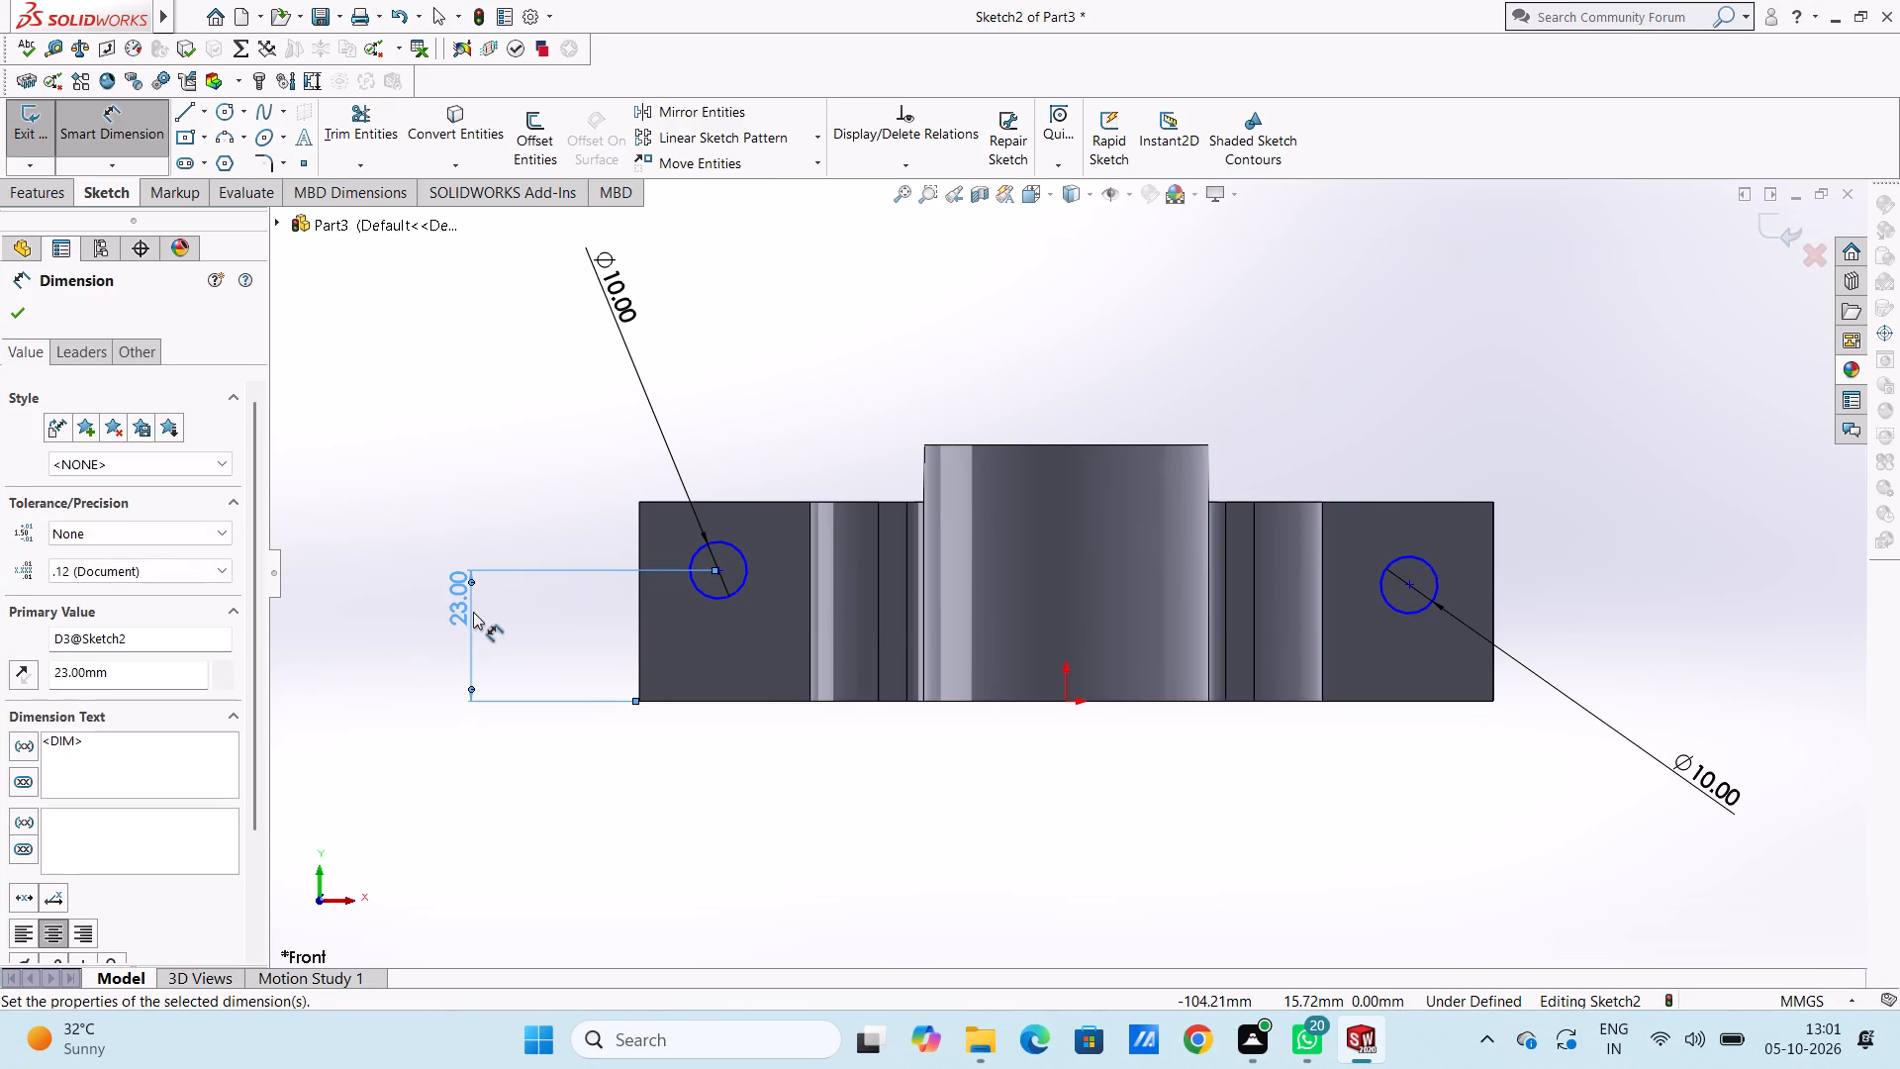
{"action": "left_click", "coordinate": [513, 460]}
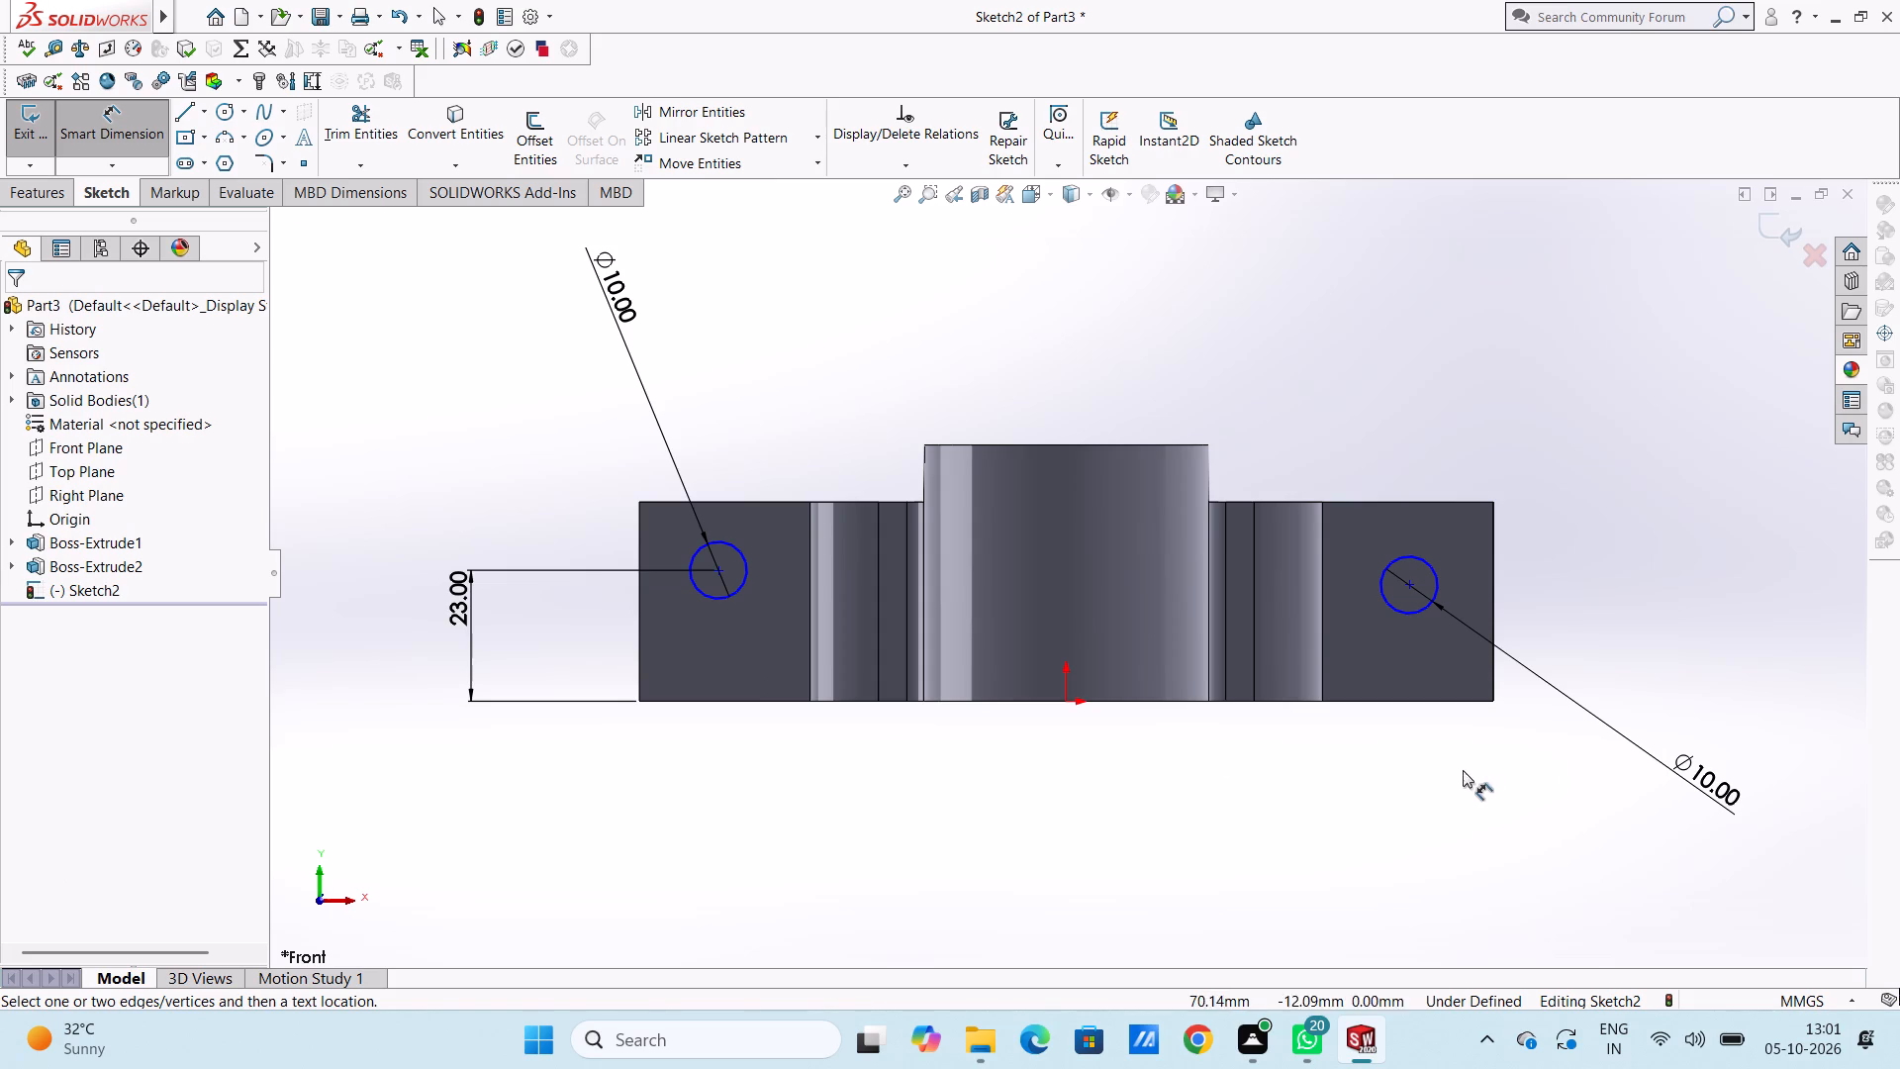
{"action": "left_click", "coordinate": [1434, 703]}
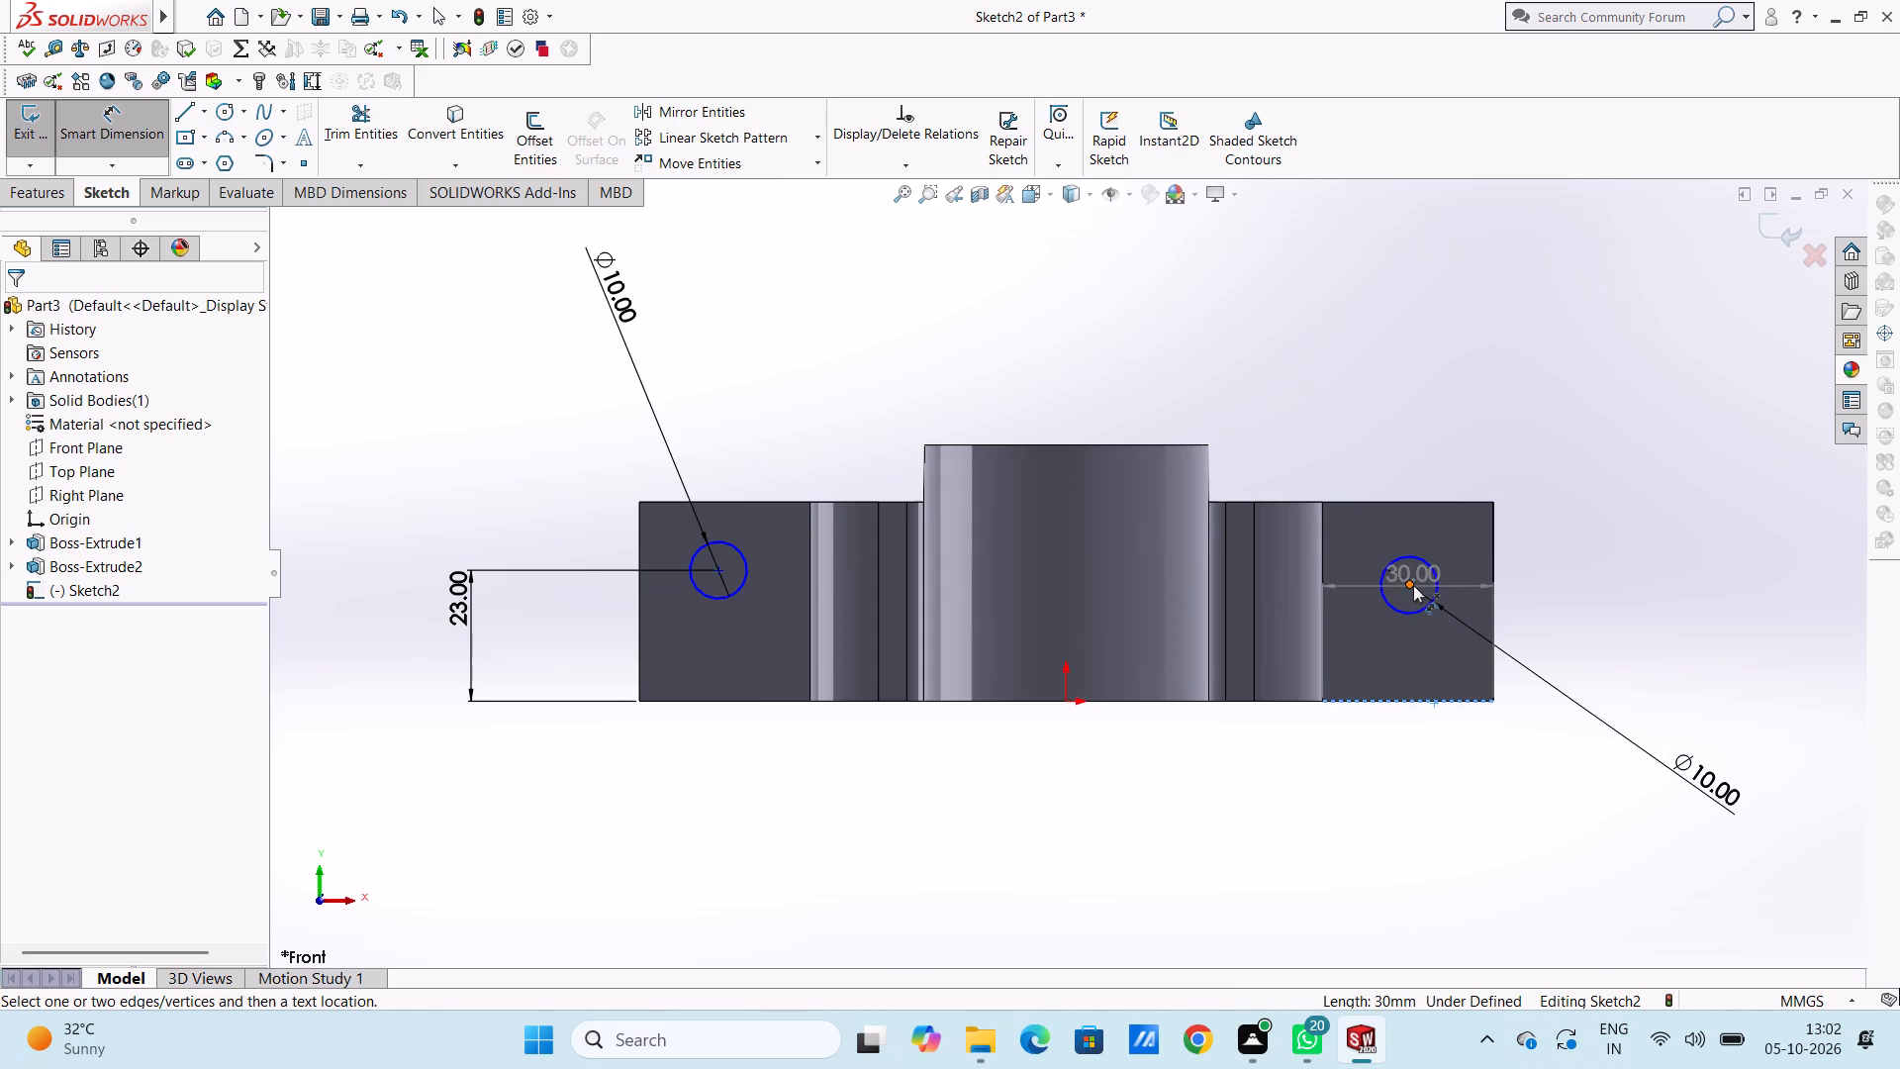
{"action": "left_click", "coordinate": [1413, 584]}
{"action": "left_click", "coordinate": [1647, 629]}
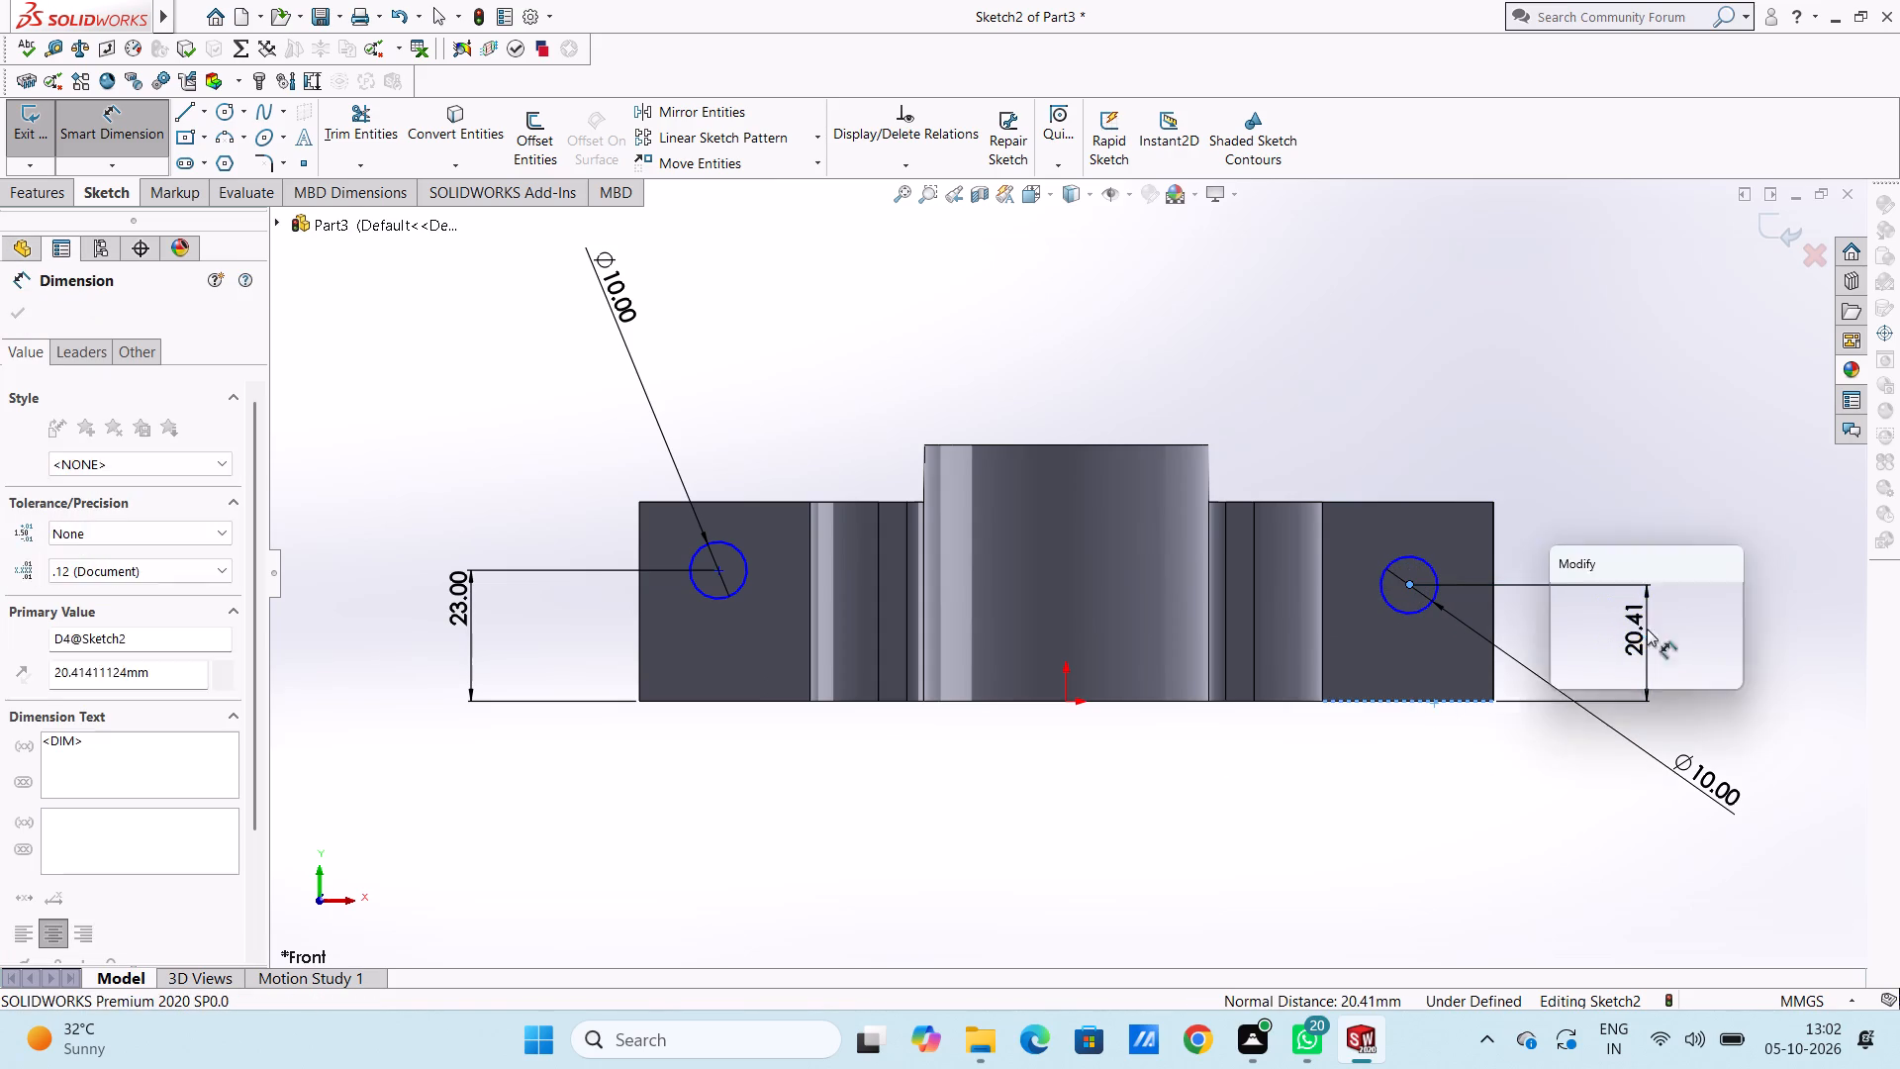
{"action": "type", "text": "23"}
{"action": "key", "text": "Return"}
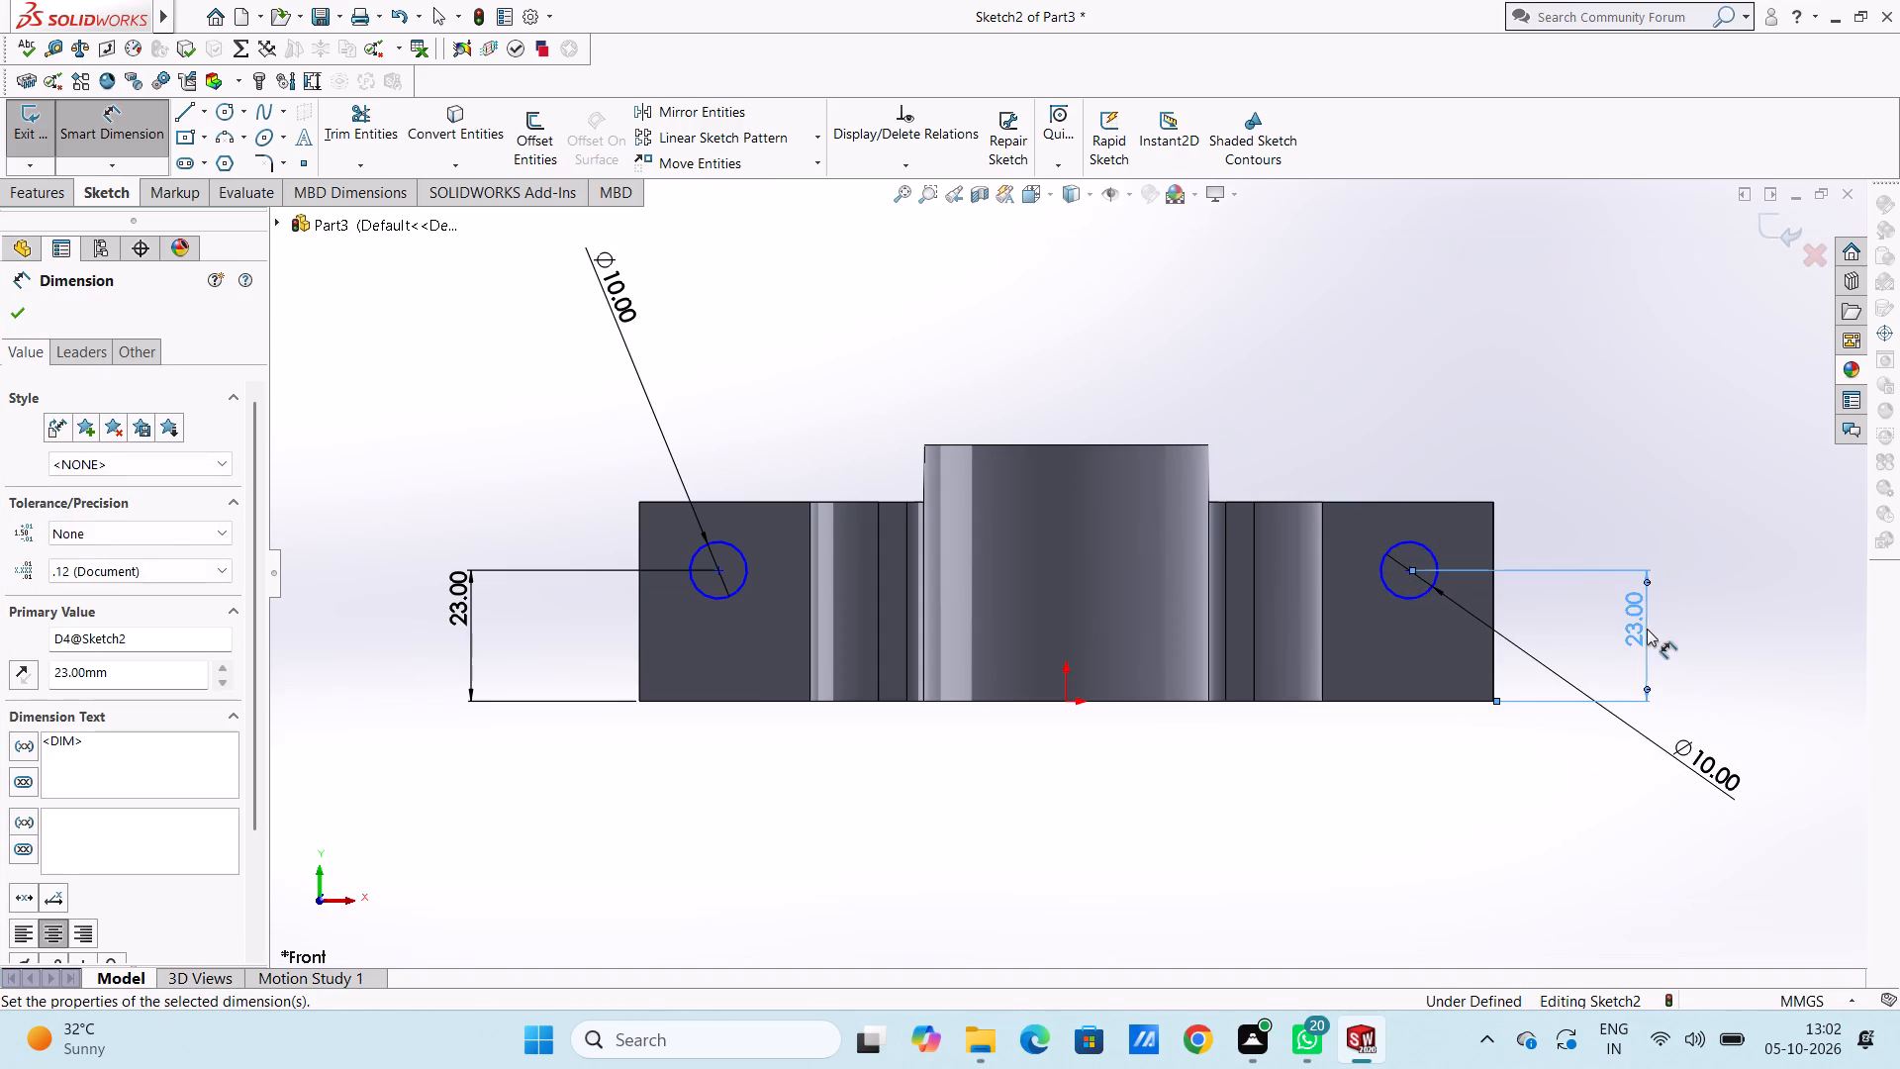
{"action": "left_click", "coordinate": [1339, 386]}
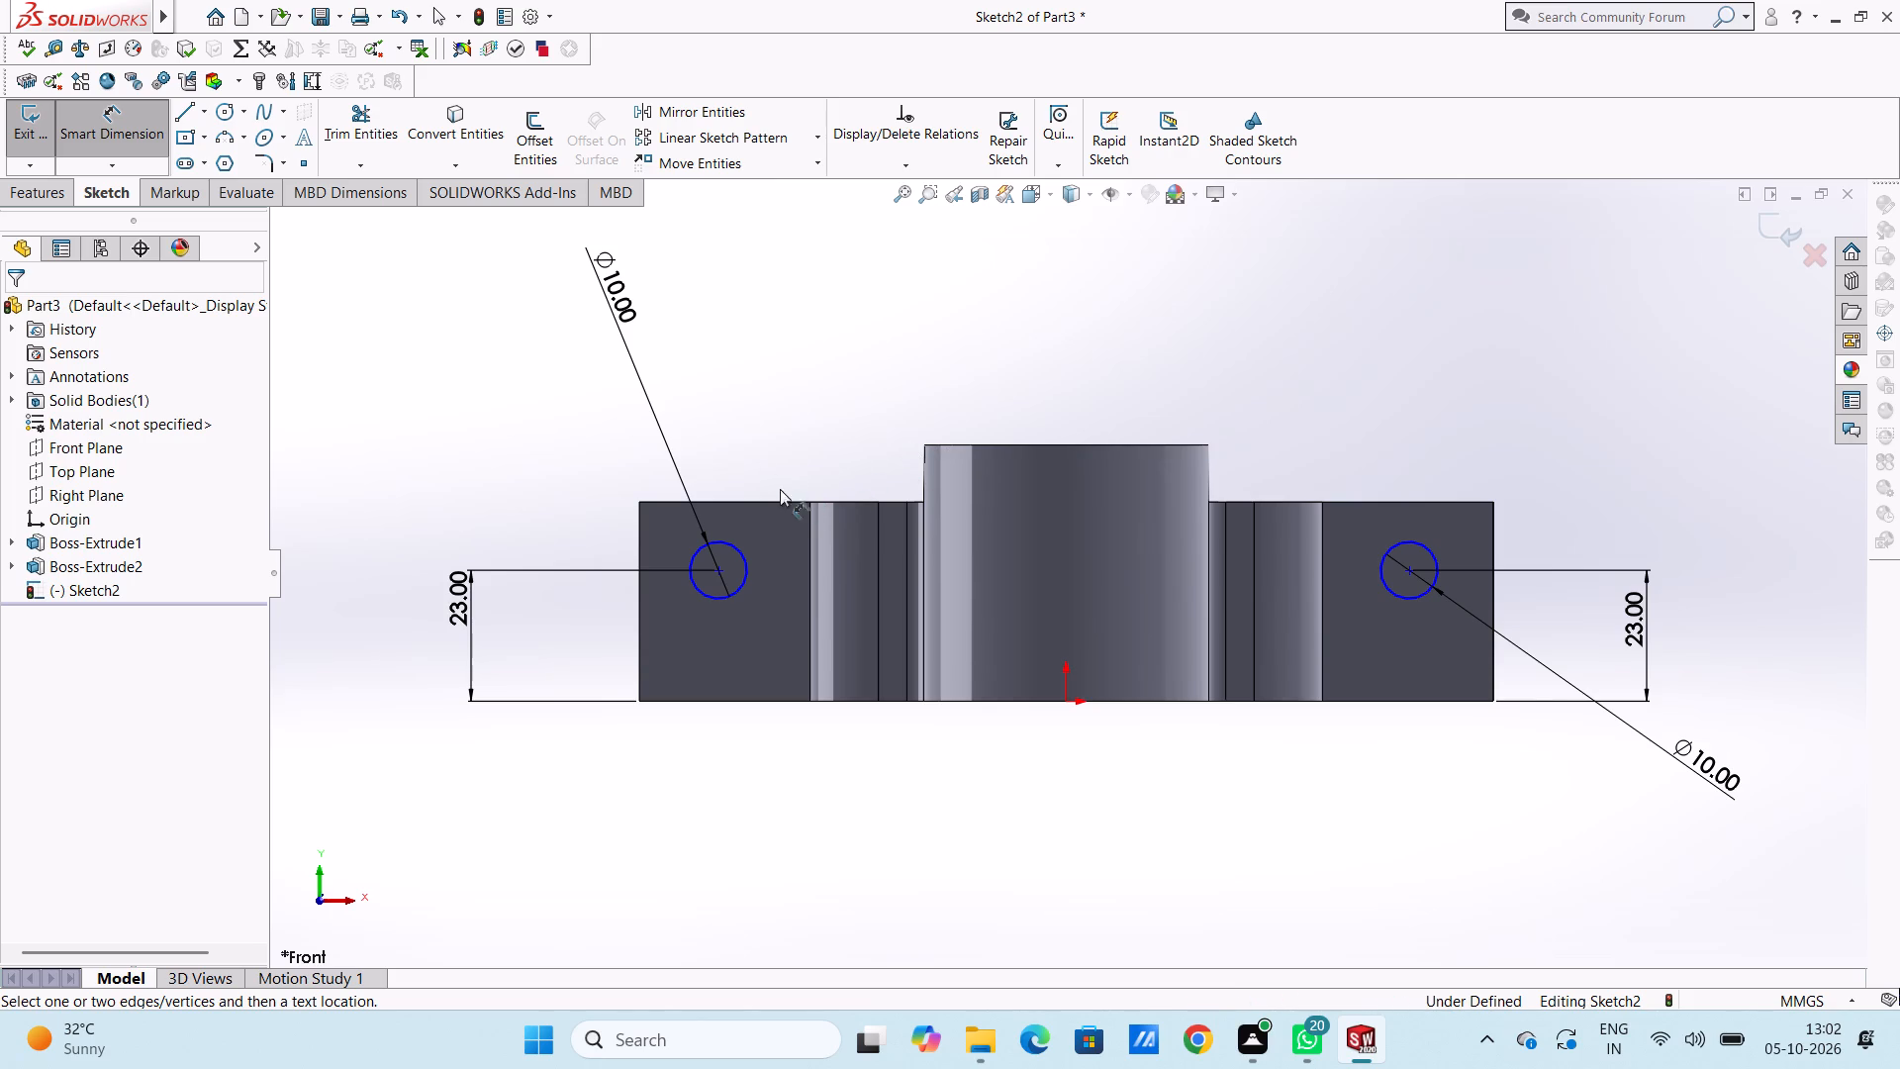
Dimension each circle's centre at a horizontal distance of 63 mm from the origin.
{"action": "left_click", "coordinate": [719, 571]}
{"action": "left_click", "coordinate": [1068, 702]}
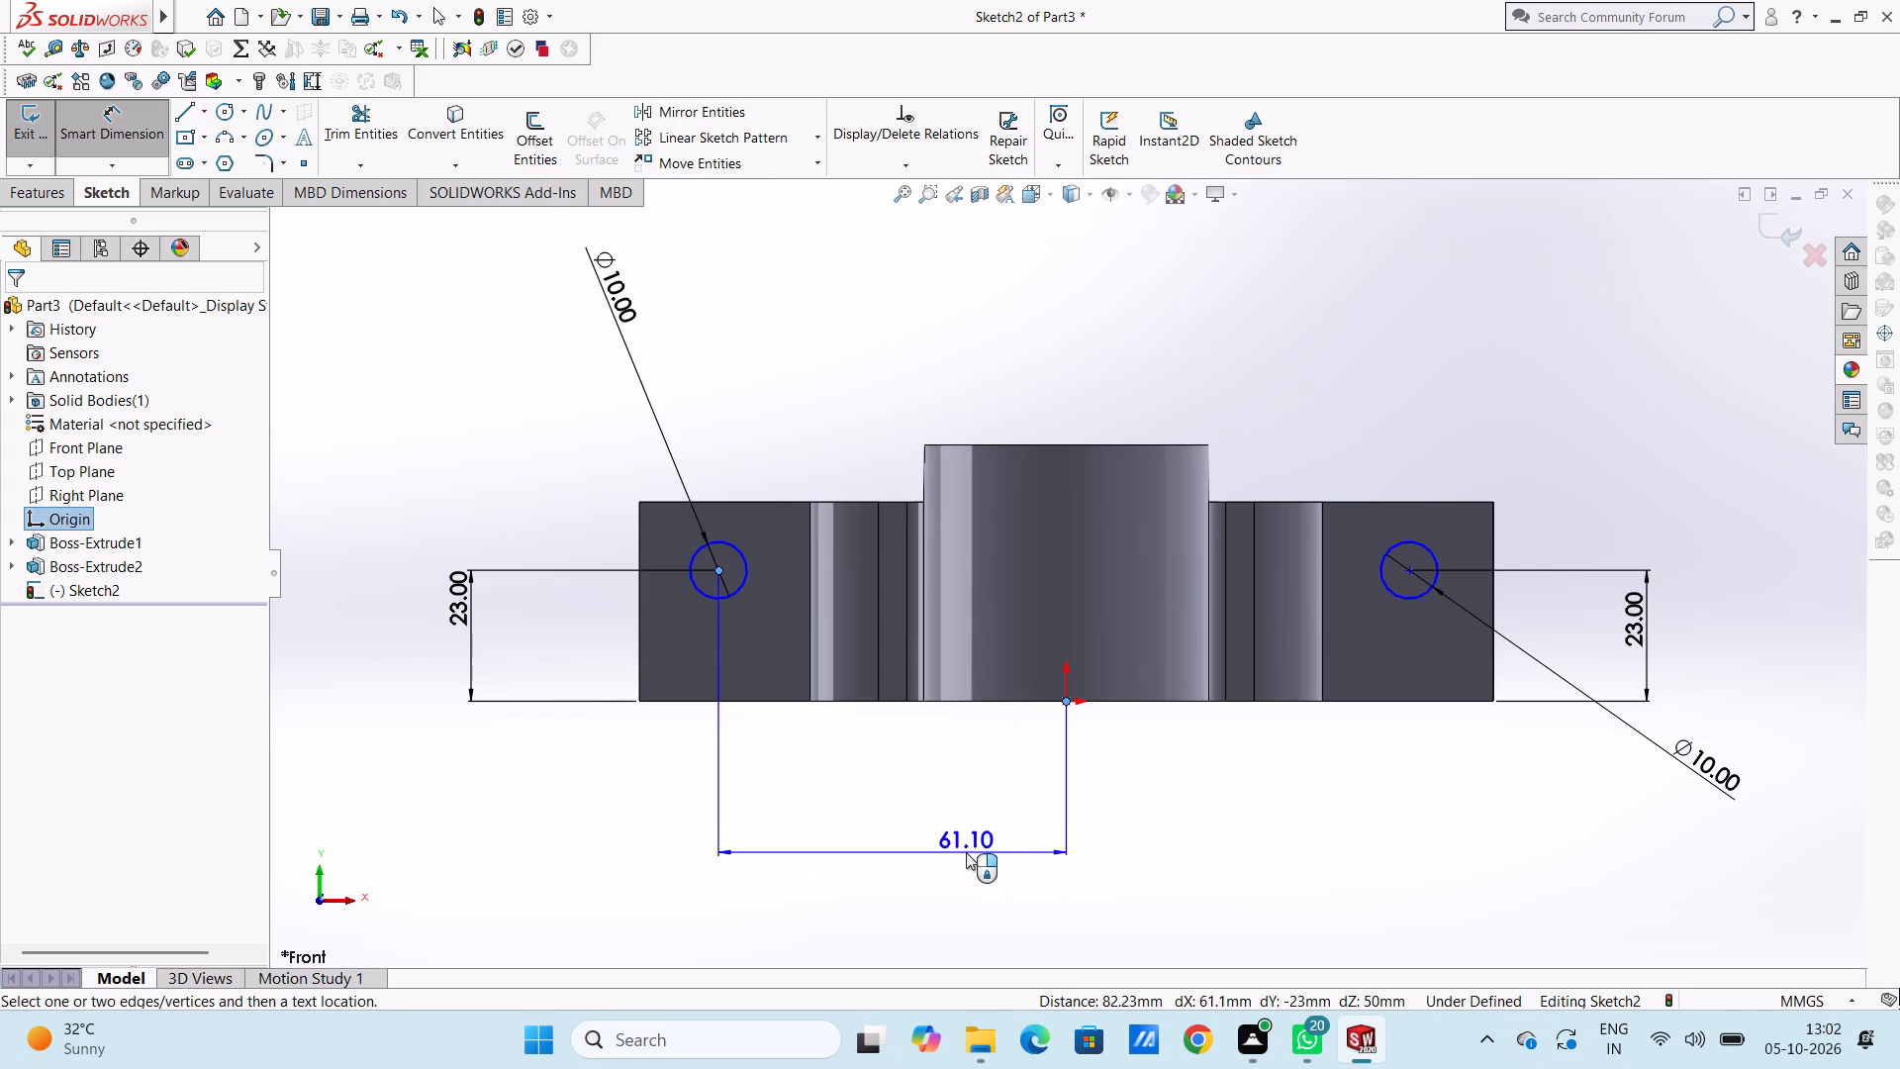
{"action": "left_click", "coordinate": [963, 859]}
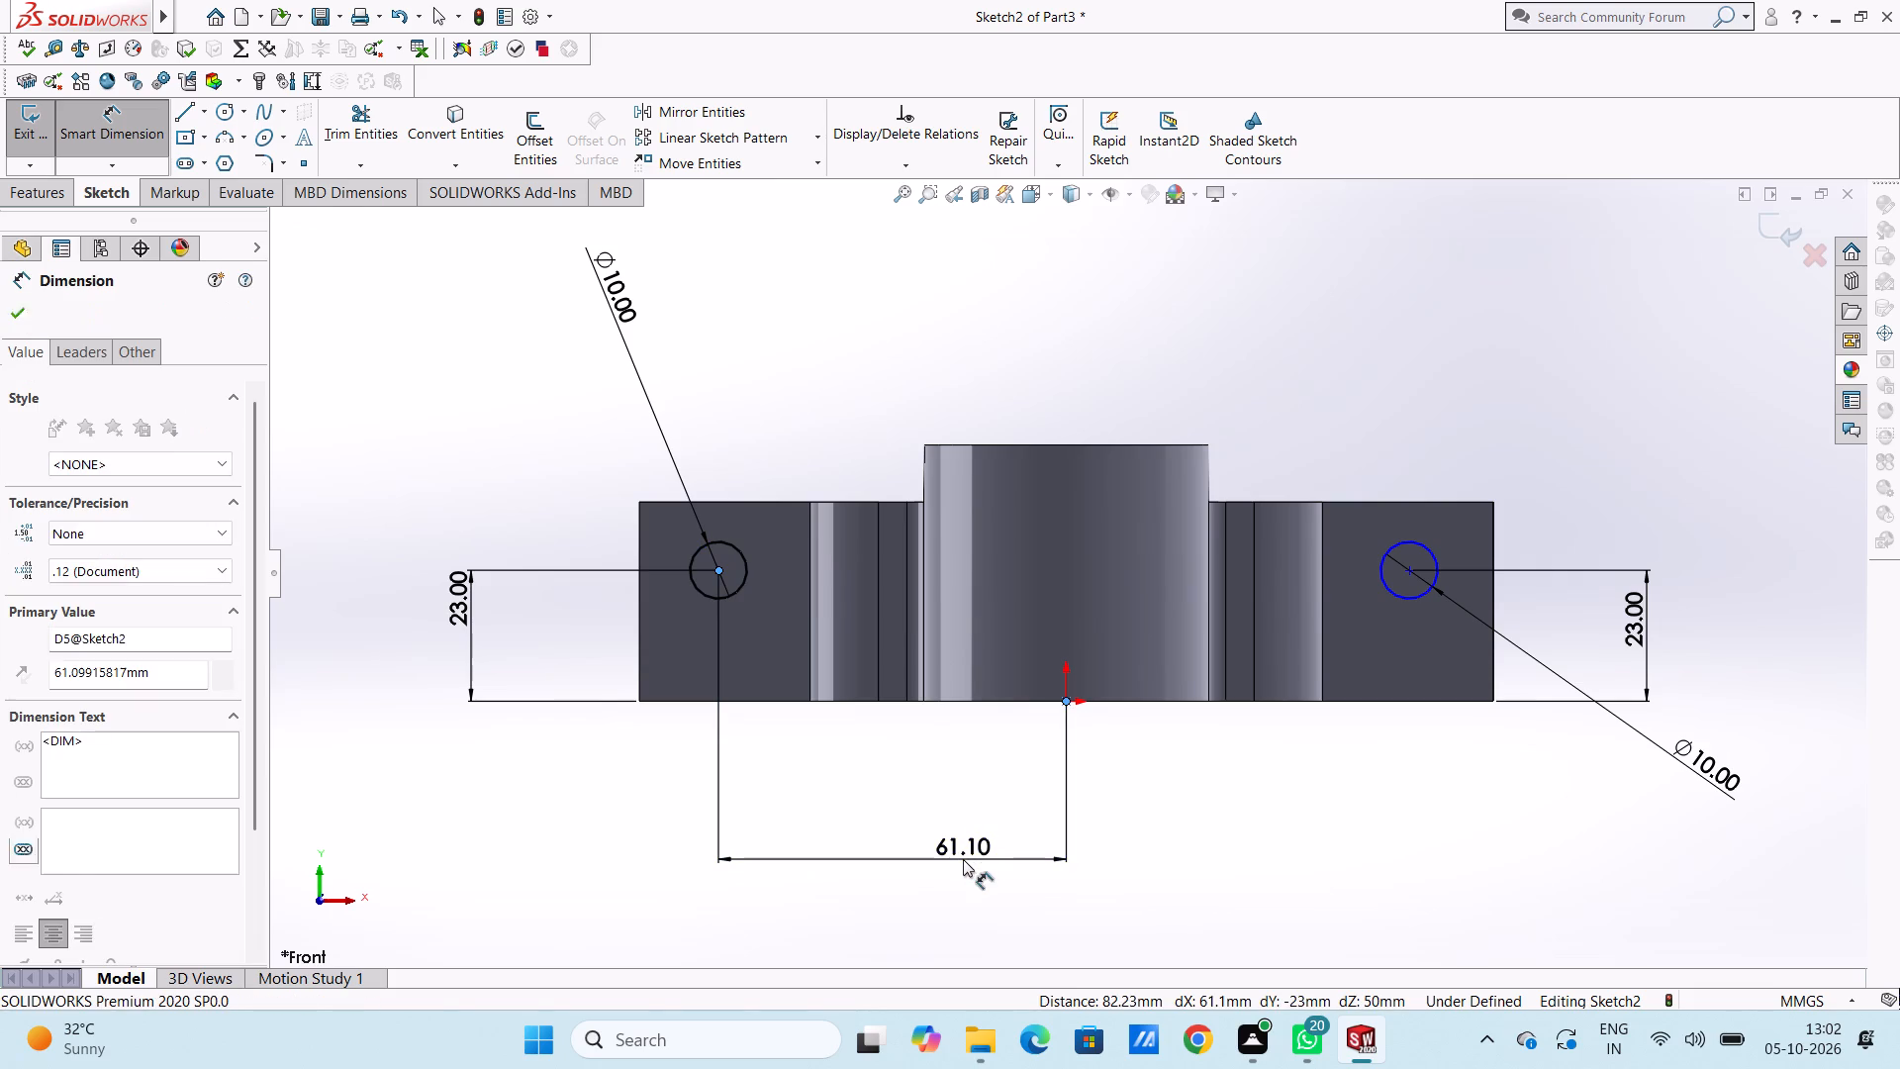
{"action": "type", "text": "63"}
{"action": "key", "text": "Return"}
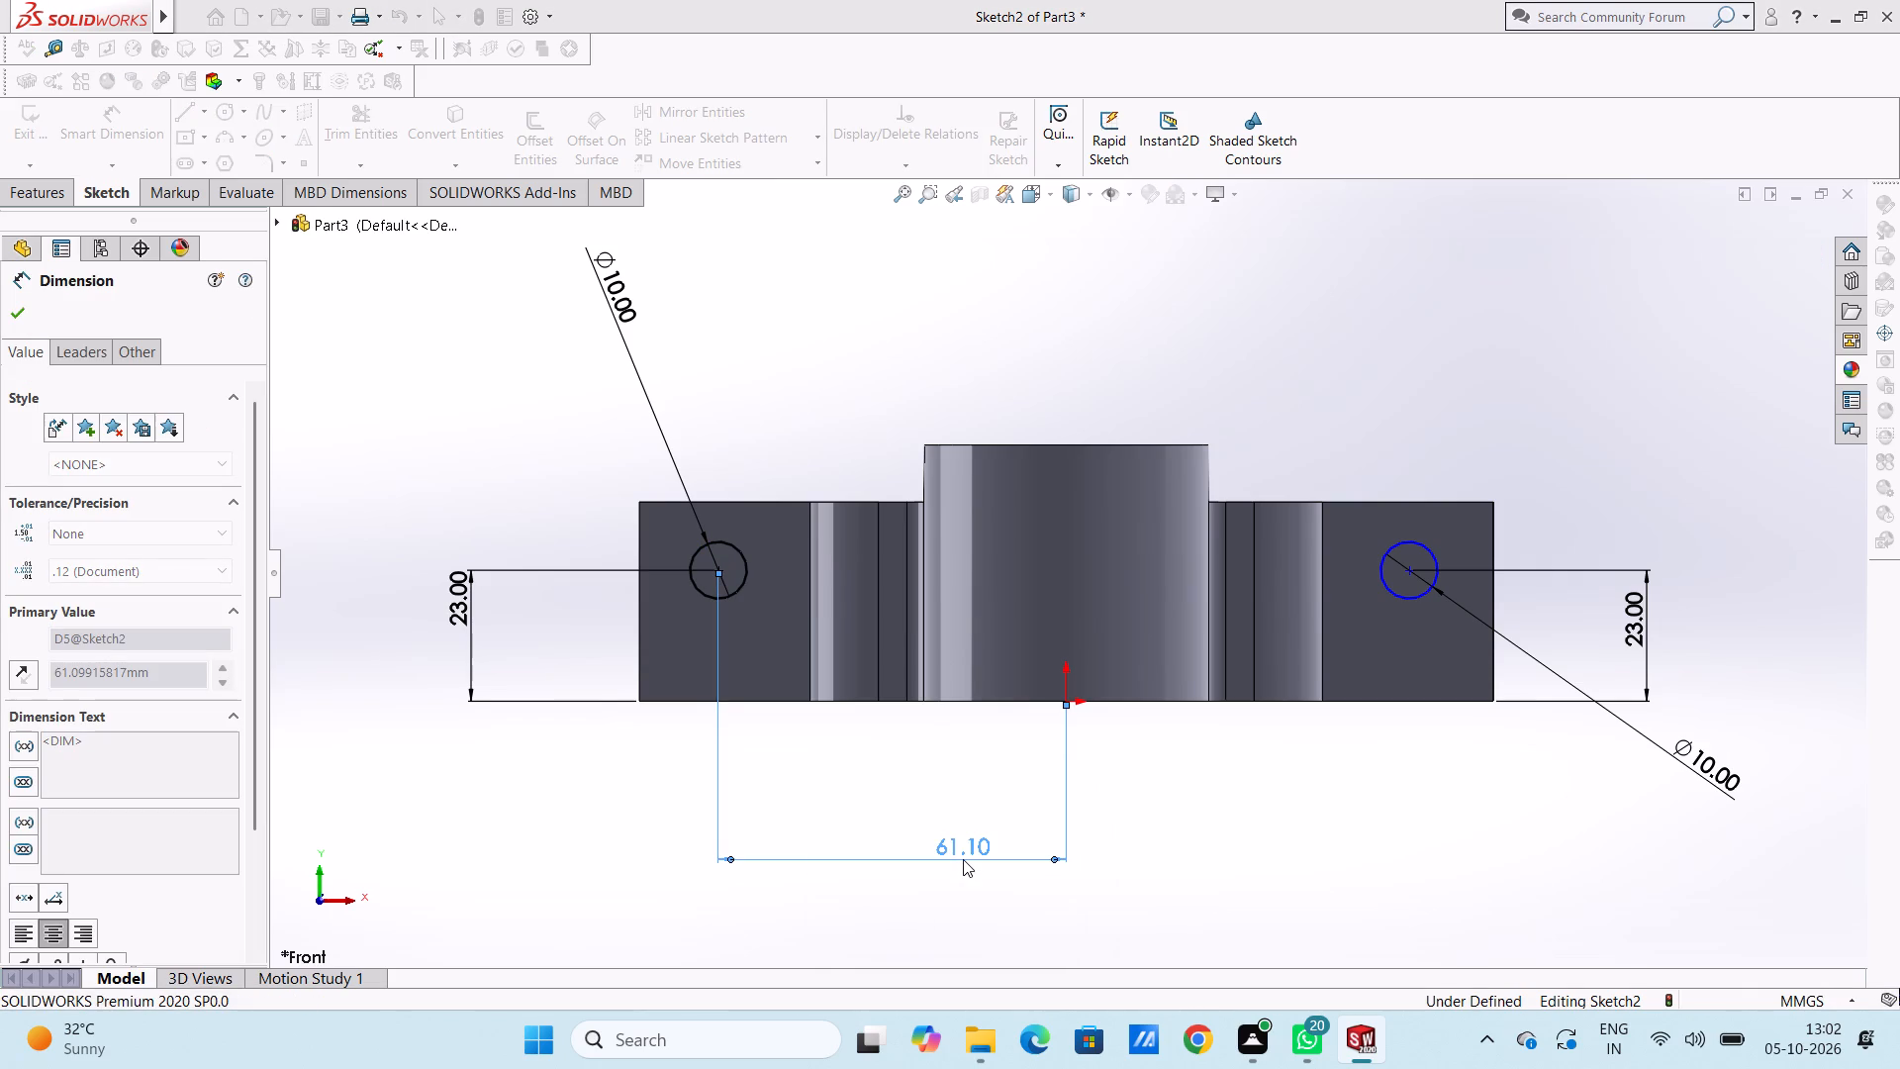
{"action": "left_click", "coordinate": [818, 348]}
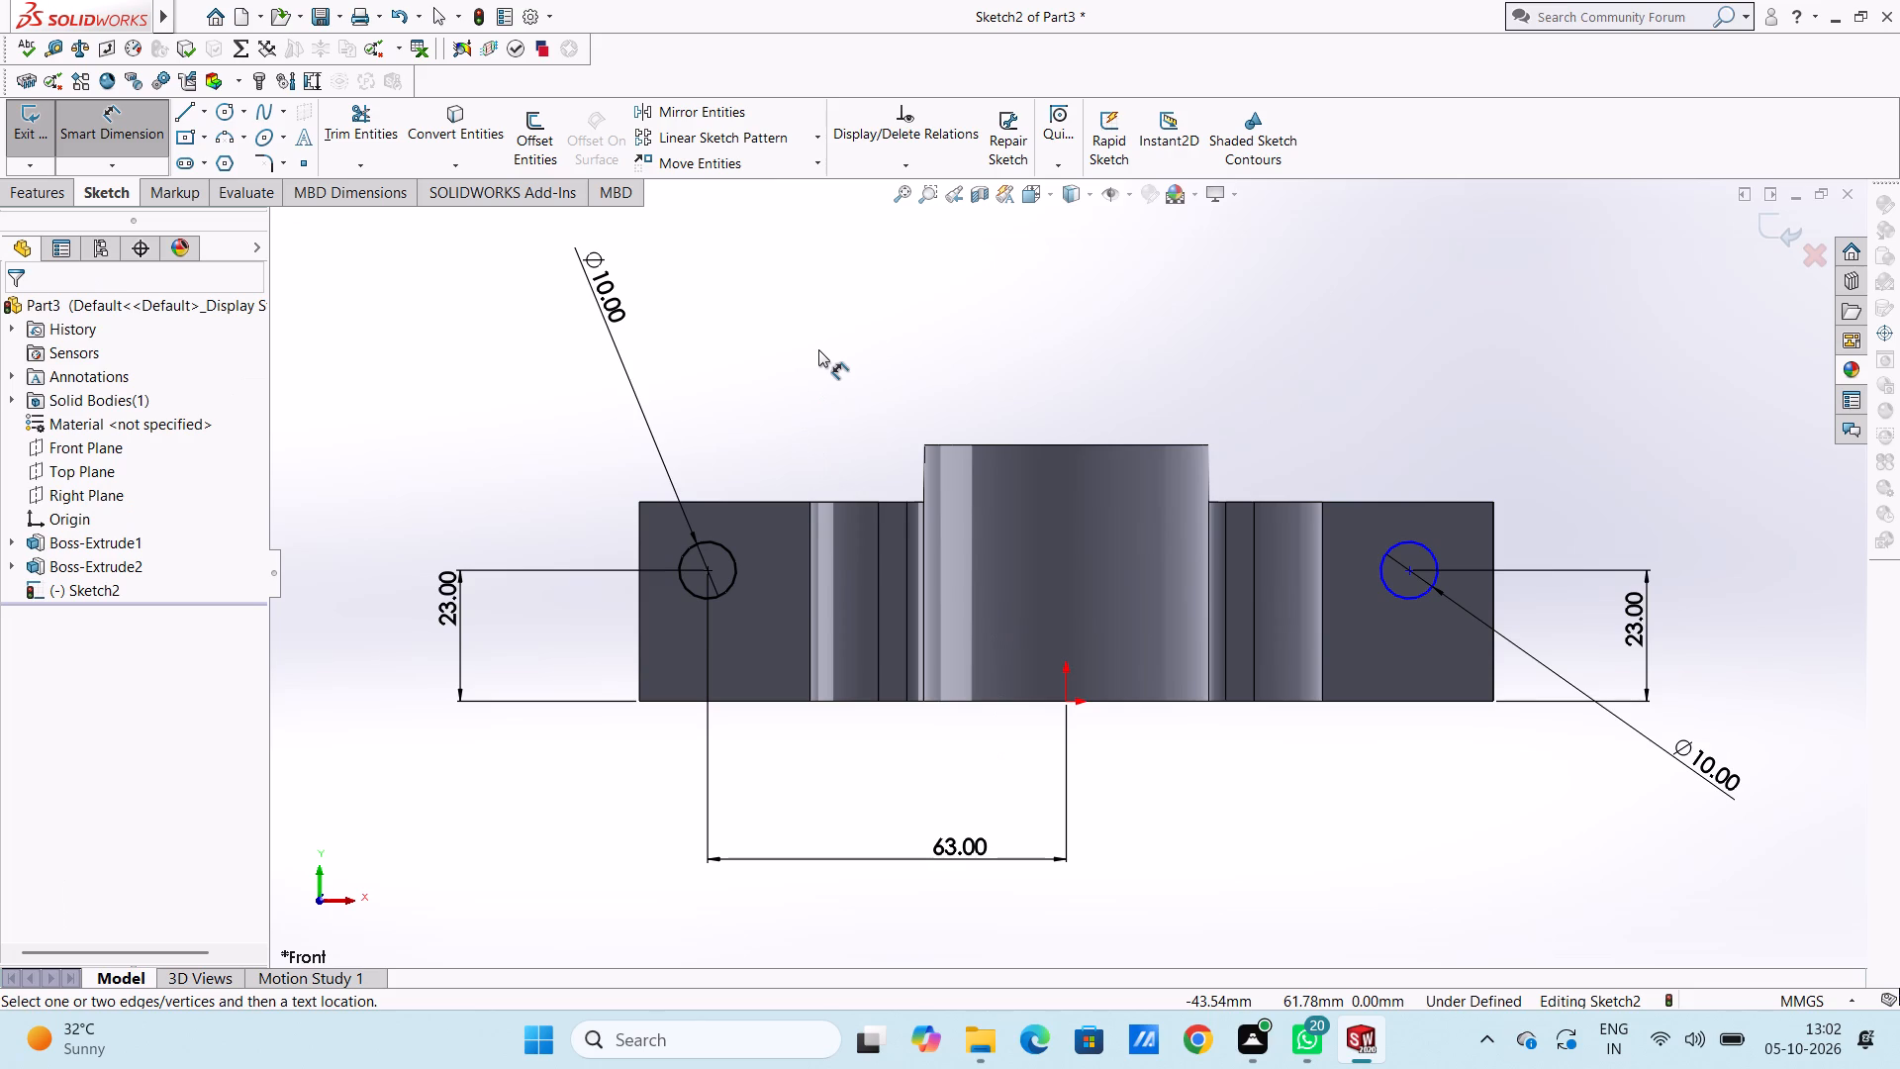
{"action": "left_click", "coordinate": [1069, 706]}
{"action": "left_click", "coordinate": [1409, 571]}
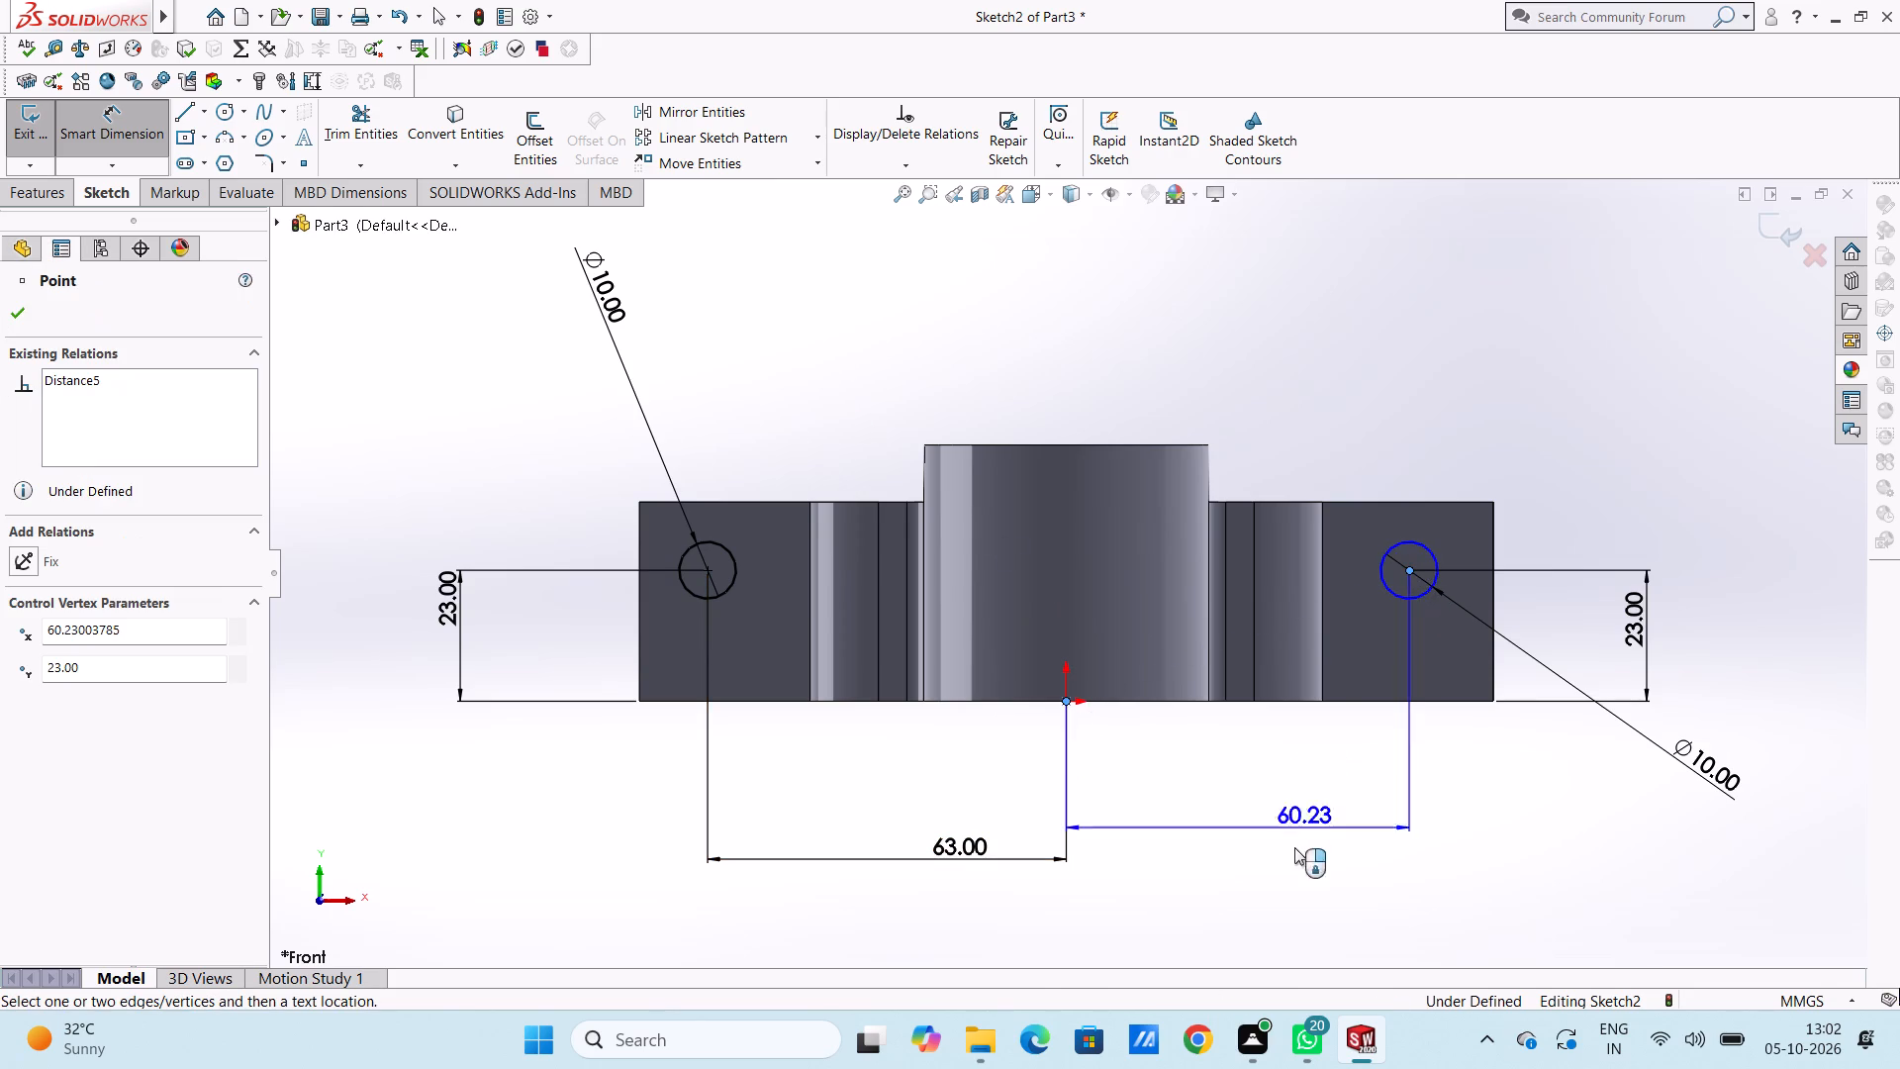
{"action": "left_click", "coordinate": [1274, 859]}
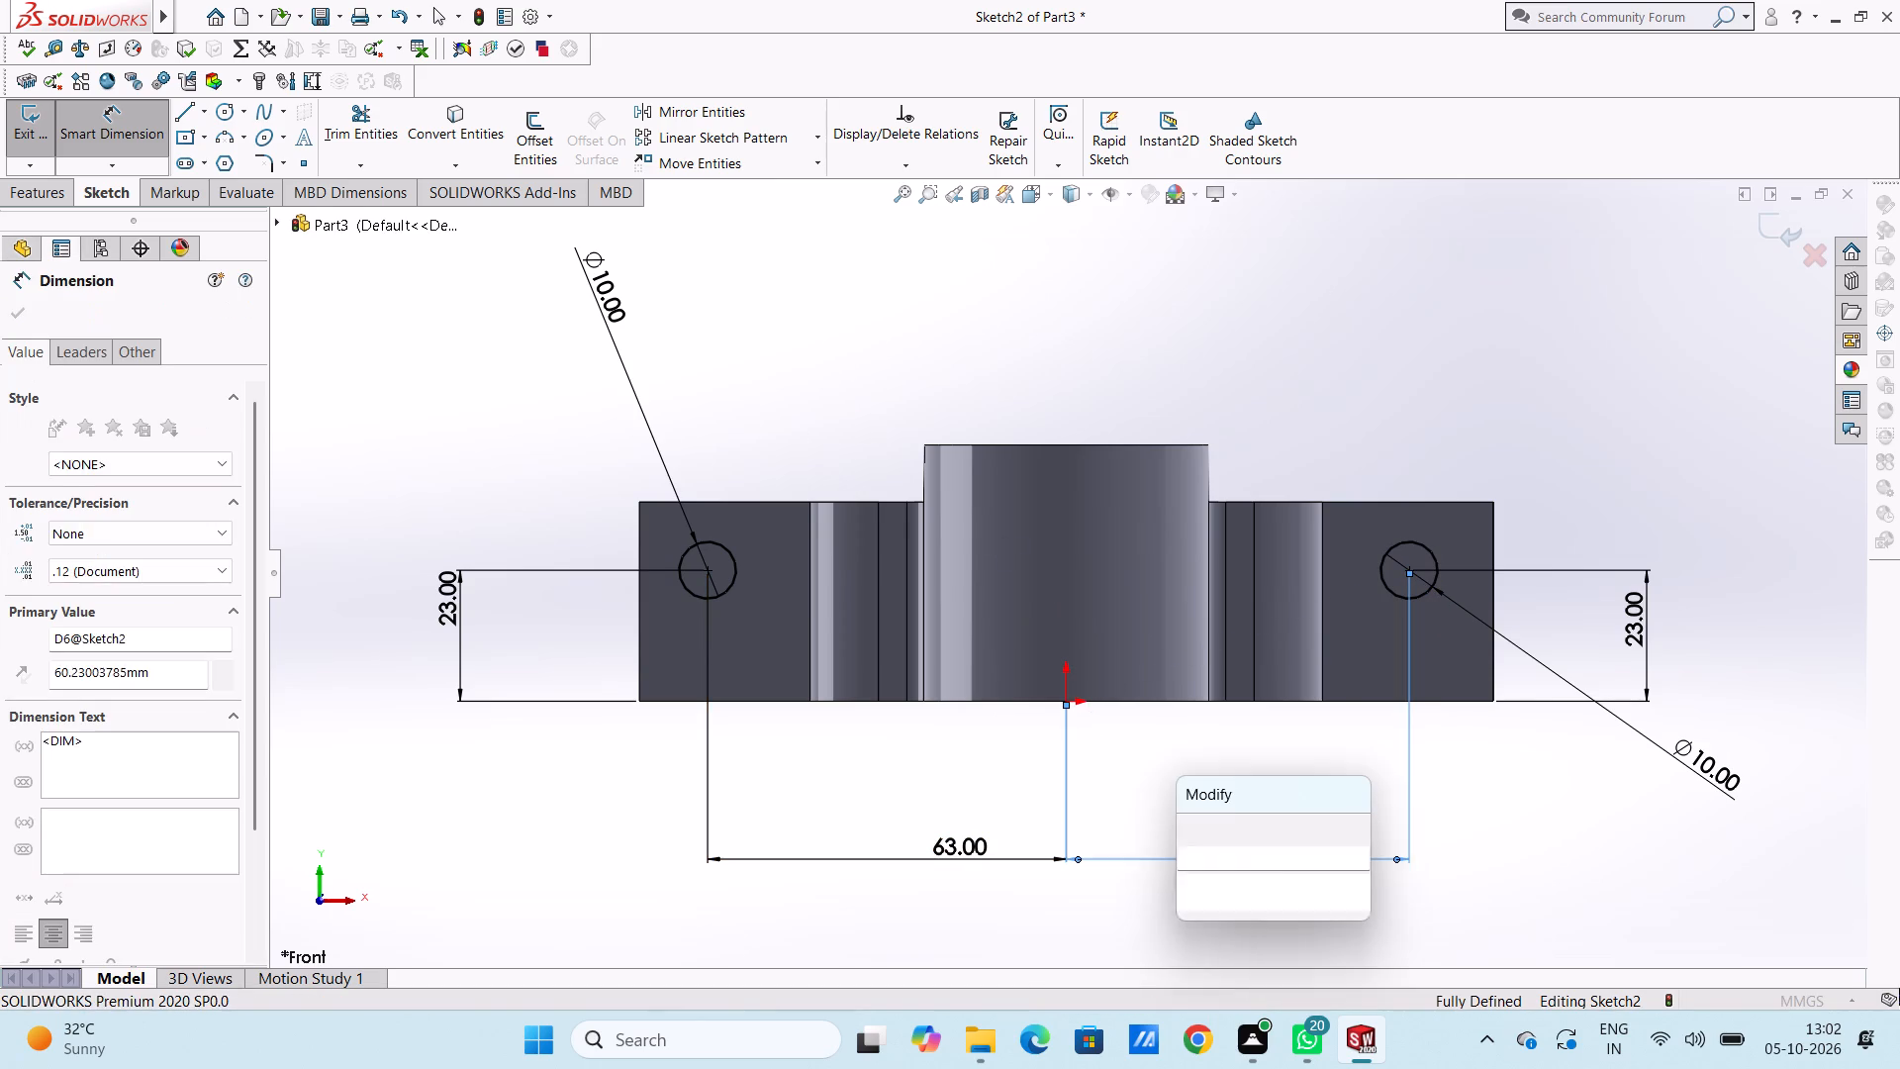
{"action": "type", "text": "63"}
{"action": "key", "text": "Return"}
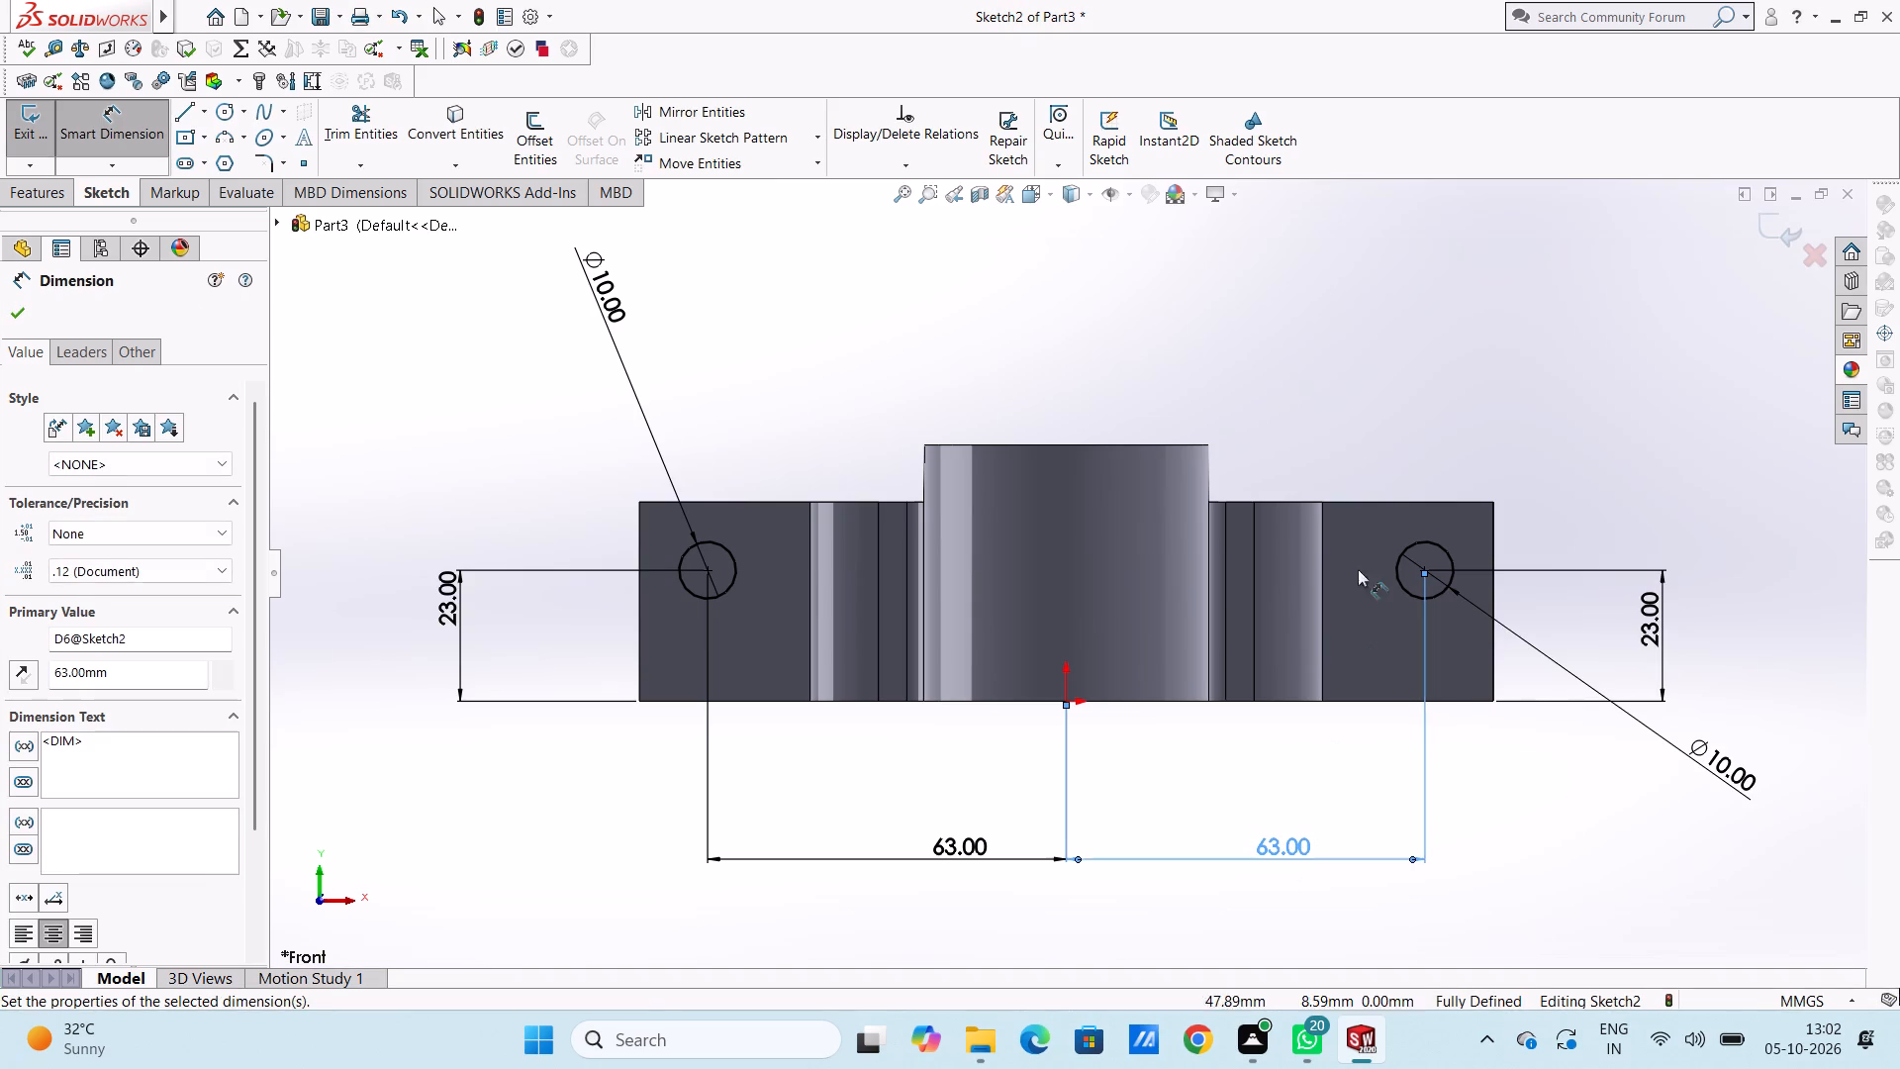
{"action": "left_click", "coordinate": [1361, 429]}
Cut-extrude both 10 mm circles into the arms as a blind cut with a depth of 45 mm.
{"action": "middle_click_drag", "start_coordinate": [1569, 417], "coordinate": [1486, 494]}
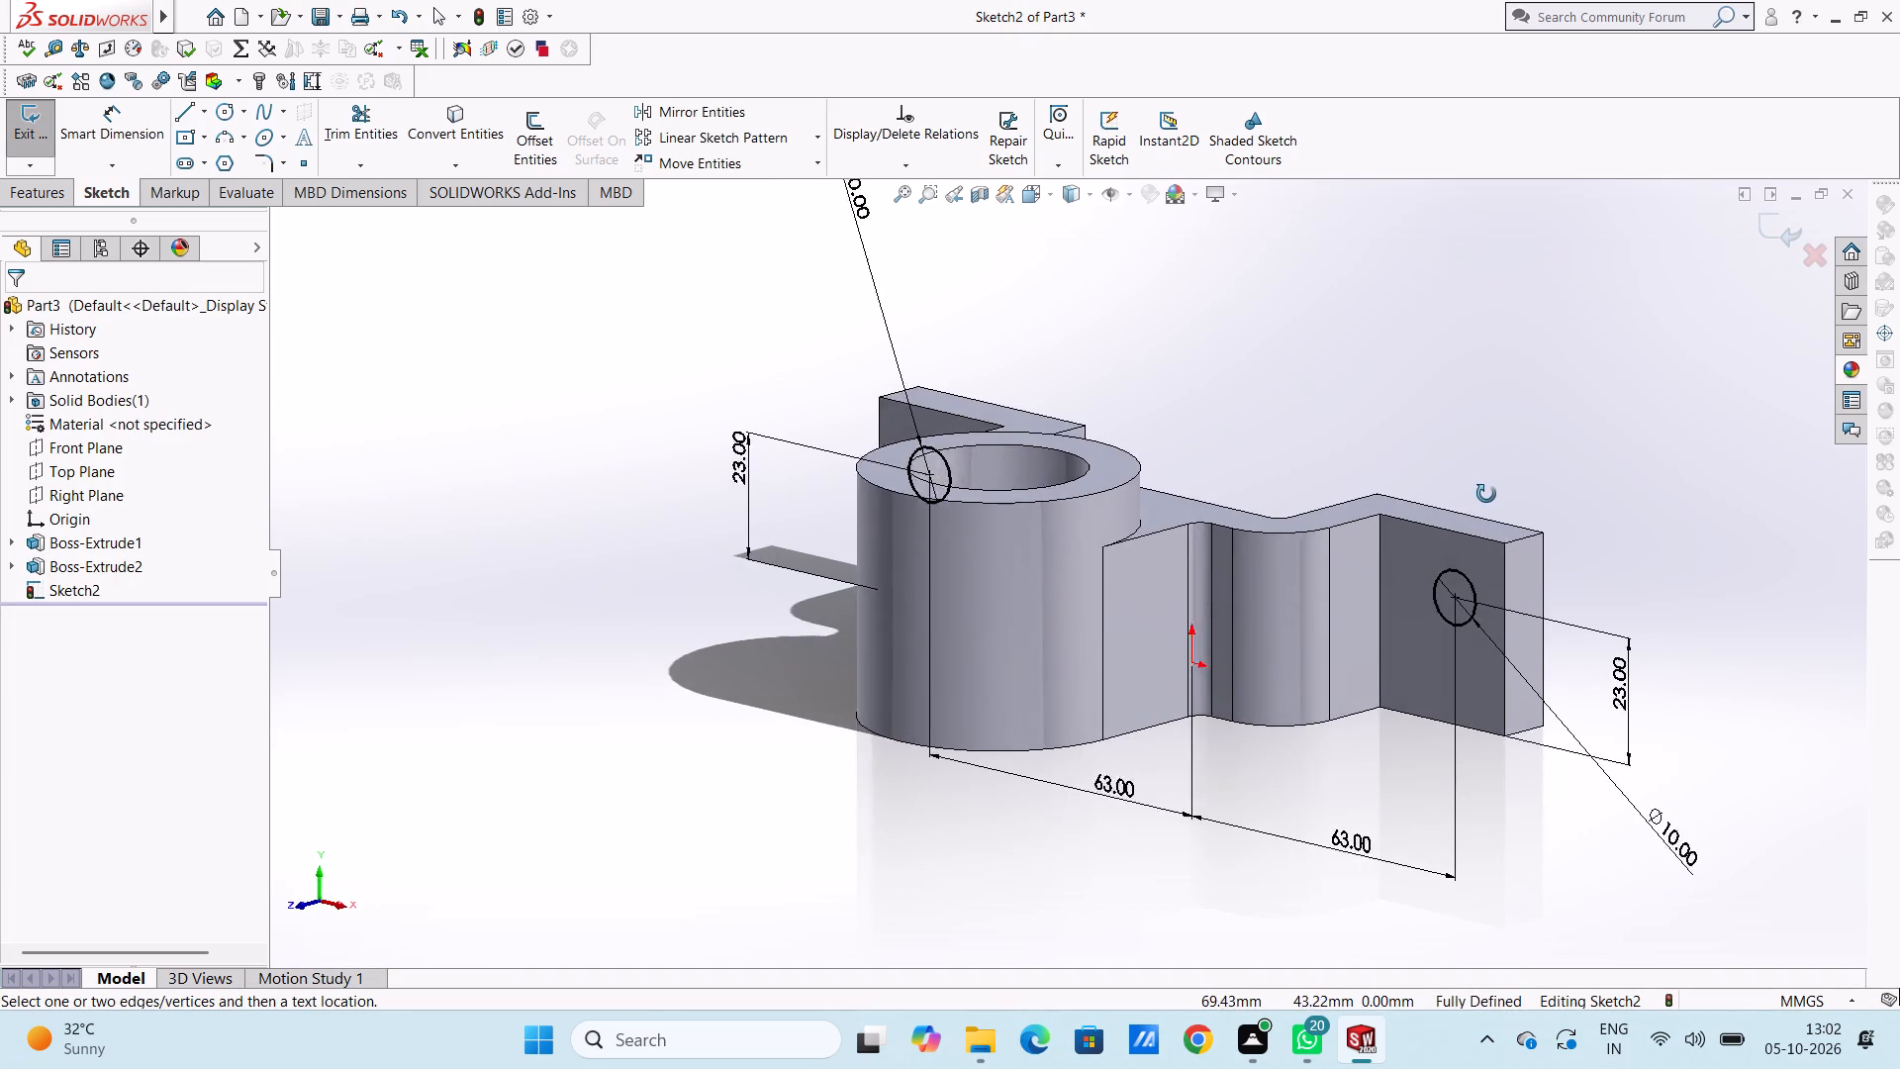
{"action": "middle_click_drag", "start_coordinate": [1486, 494], "coordinate": [1497, 496]}
{"action": "left_click", "coordinate": [87, 139]}
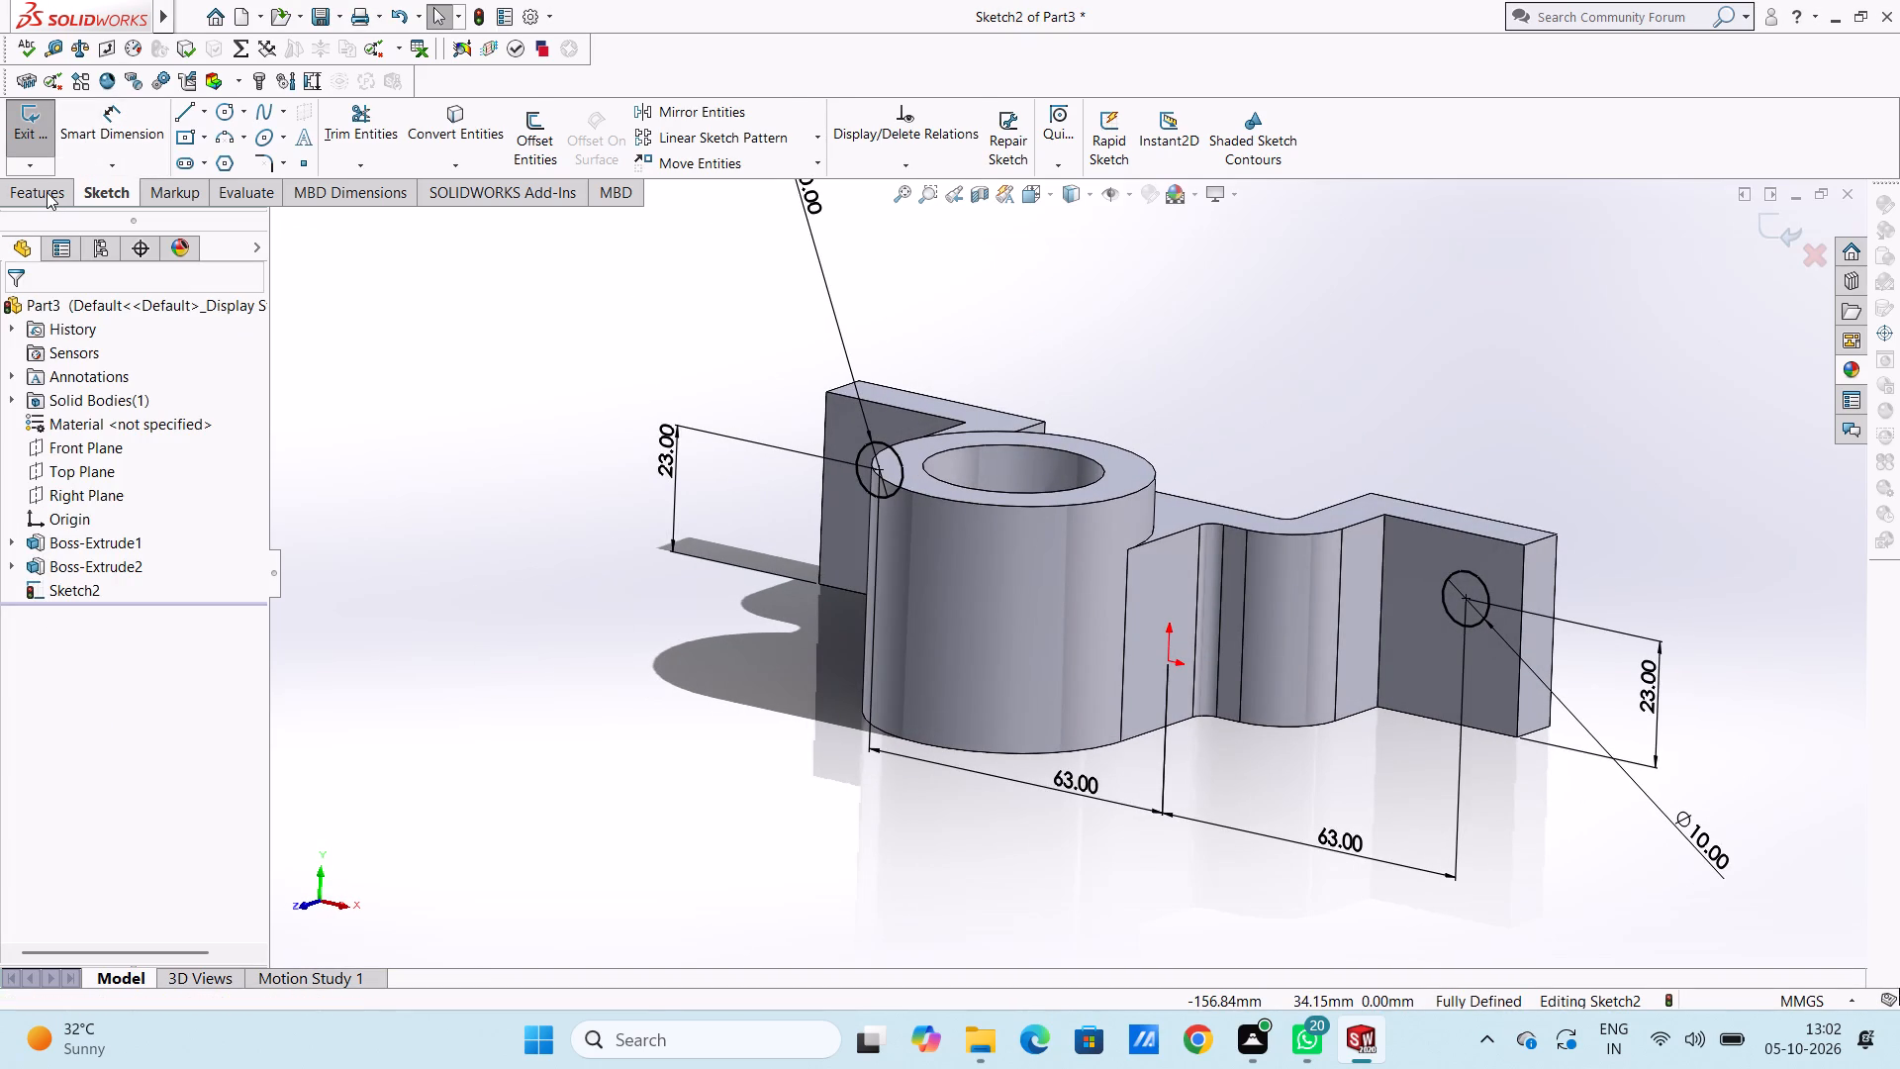
{"action": "left_click", "coordinate": [47, 192]}
{"action": "left_click", "coordinate": [359, 123]}
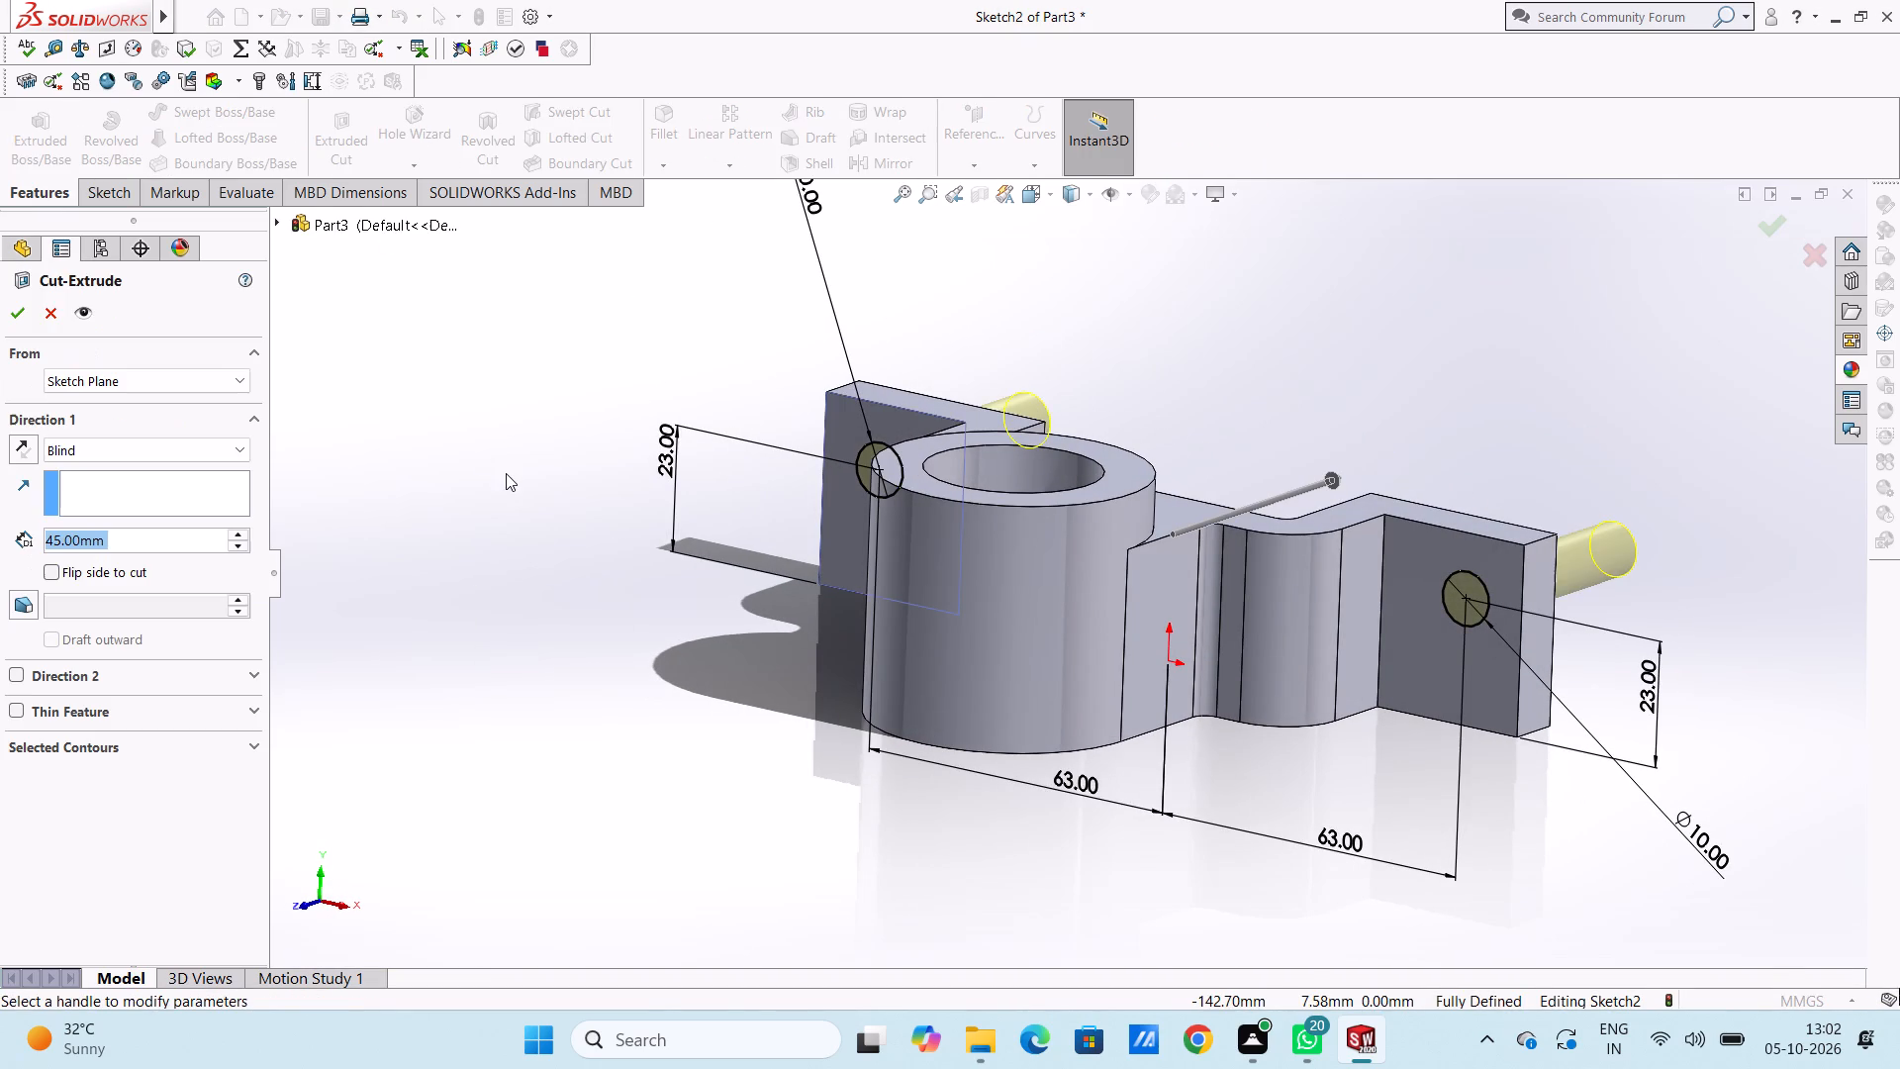
{"action": "left_click", "coordinate": [12, 308]}
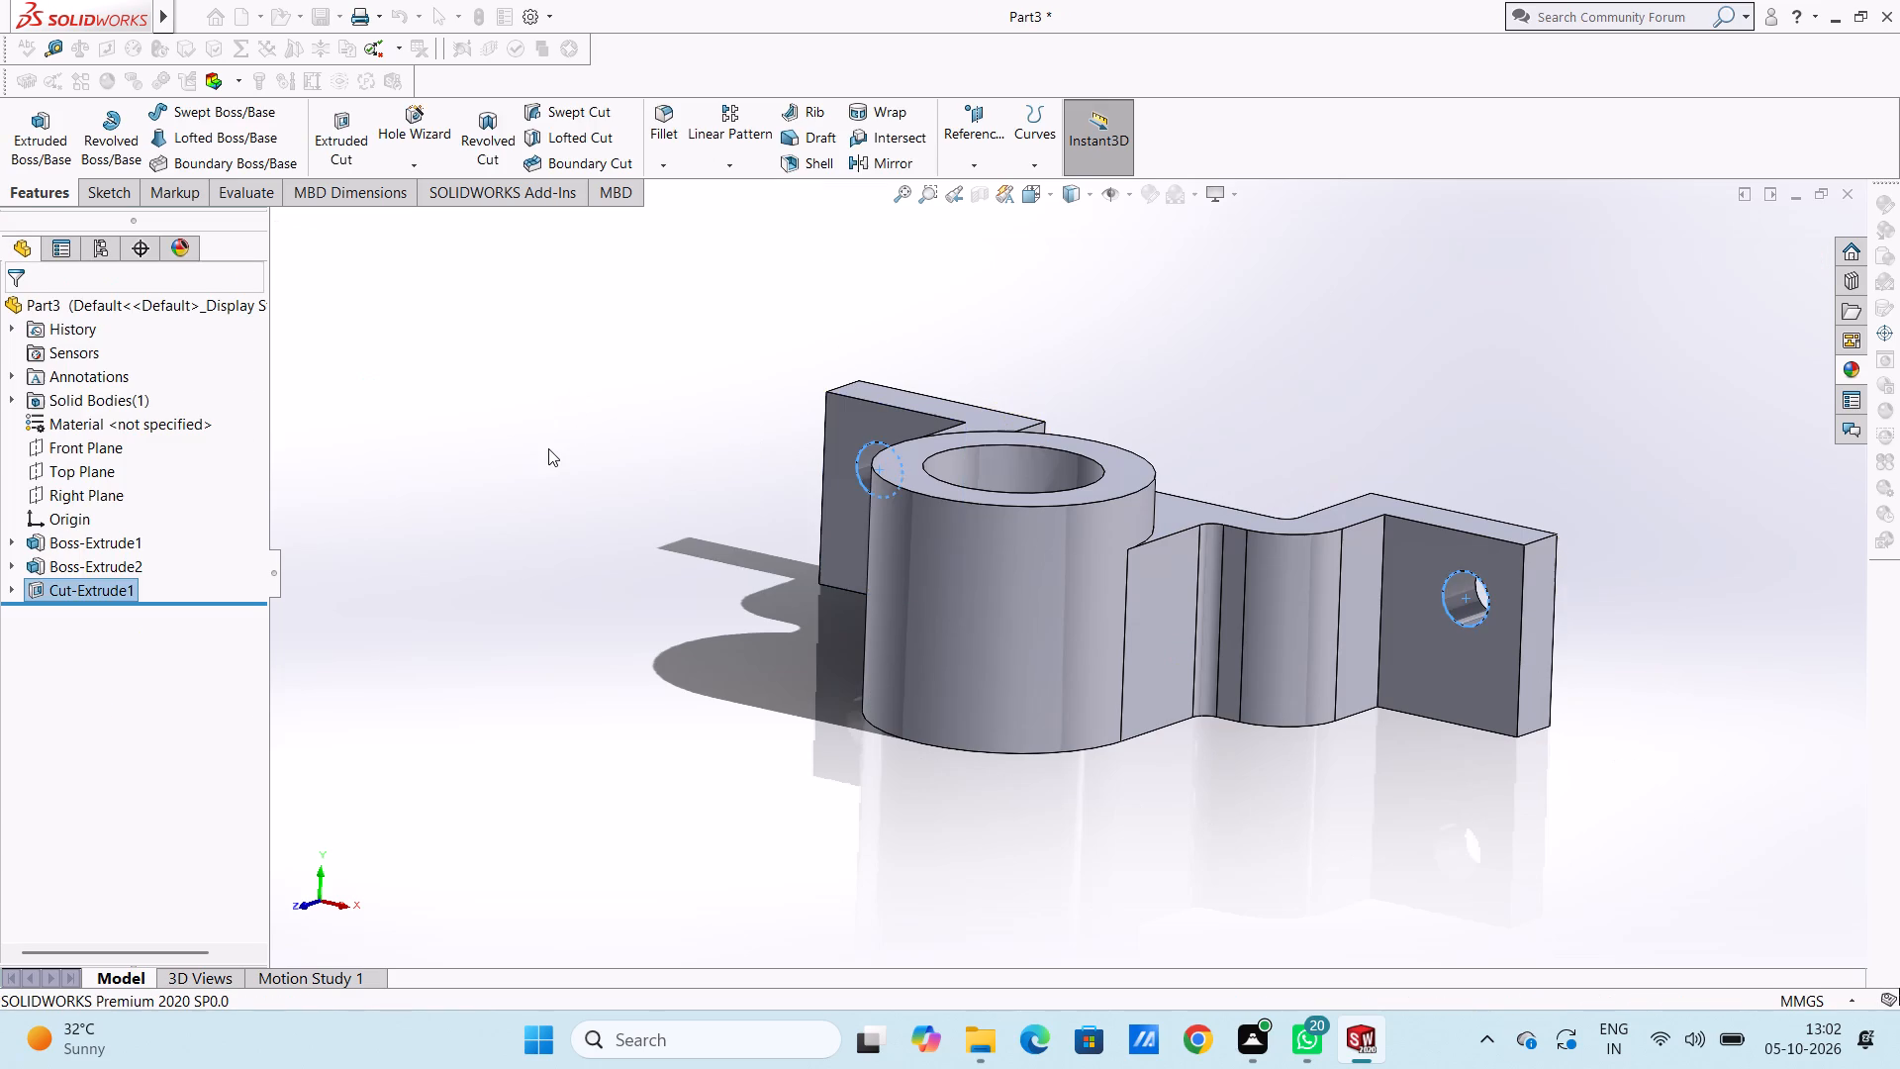
{"action": "left_click", "coordinate": [548, 448]}
Inspect the bracket and the holes in its two arms from several angles.
{"action": "scroll", "coordinate": [580, 494], "scroll_direction": "up", "scroll_amount": 1}
{"action": "middle_click_drag", "start_coordinate": [621, 500], "coordinate": [818, 585]}
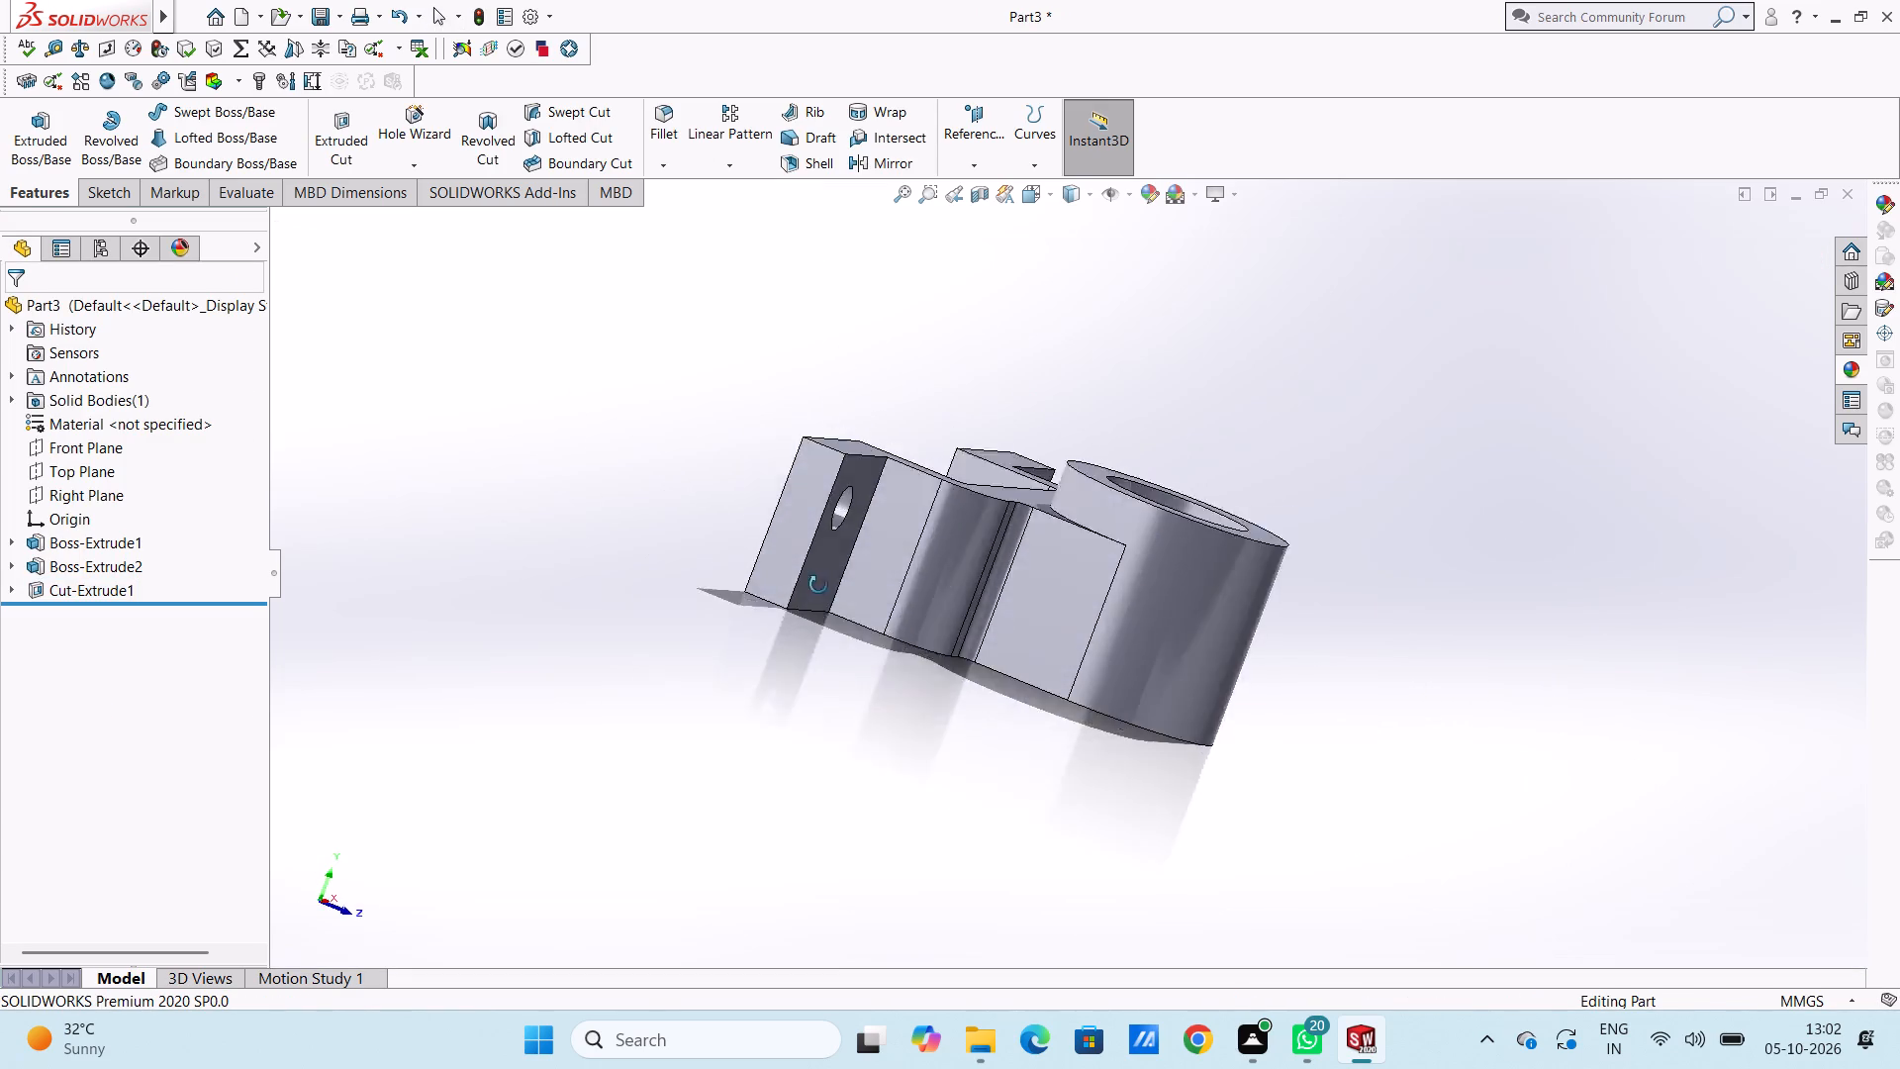
{"action": "middle_click_drag", "start_coordinate": [818, 585], "coordinate": [723, 548]}
{"action": "scroll", "coordinate": [607, 645], "scroll_direction": "up", "scroll_amount": 2}
{"action": "middle_click_drag", "start_coordinate": [633, 631], "coordinate": [651, 561]}
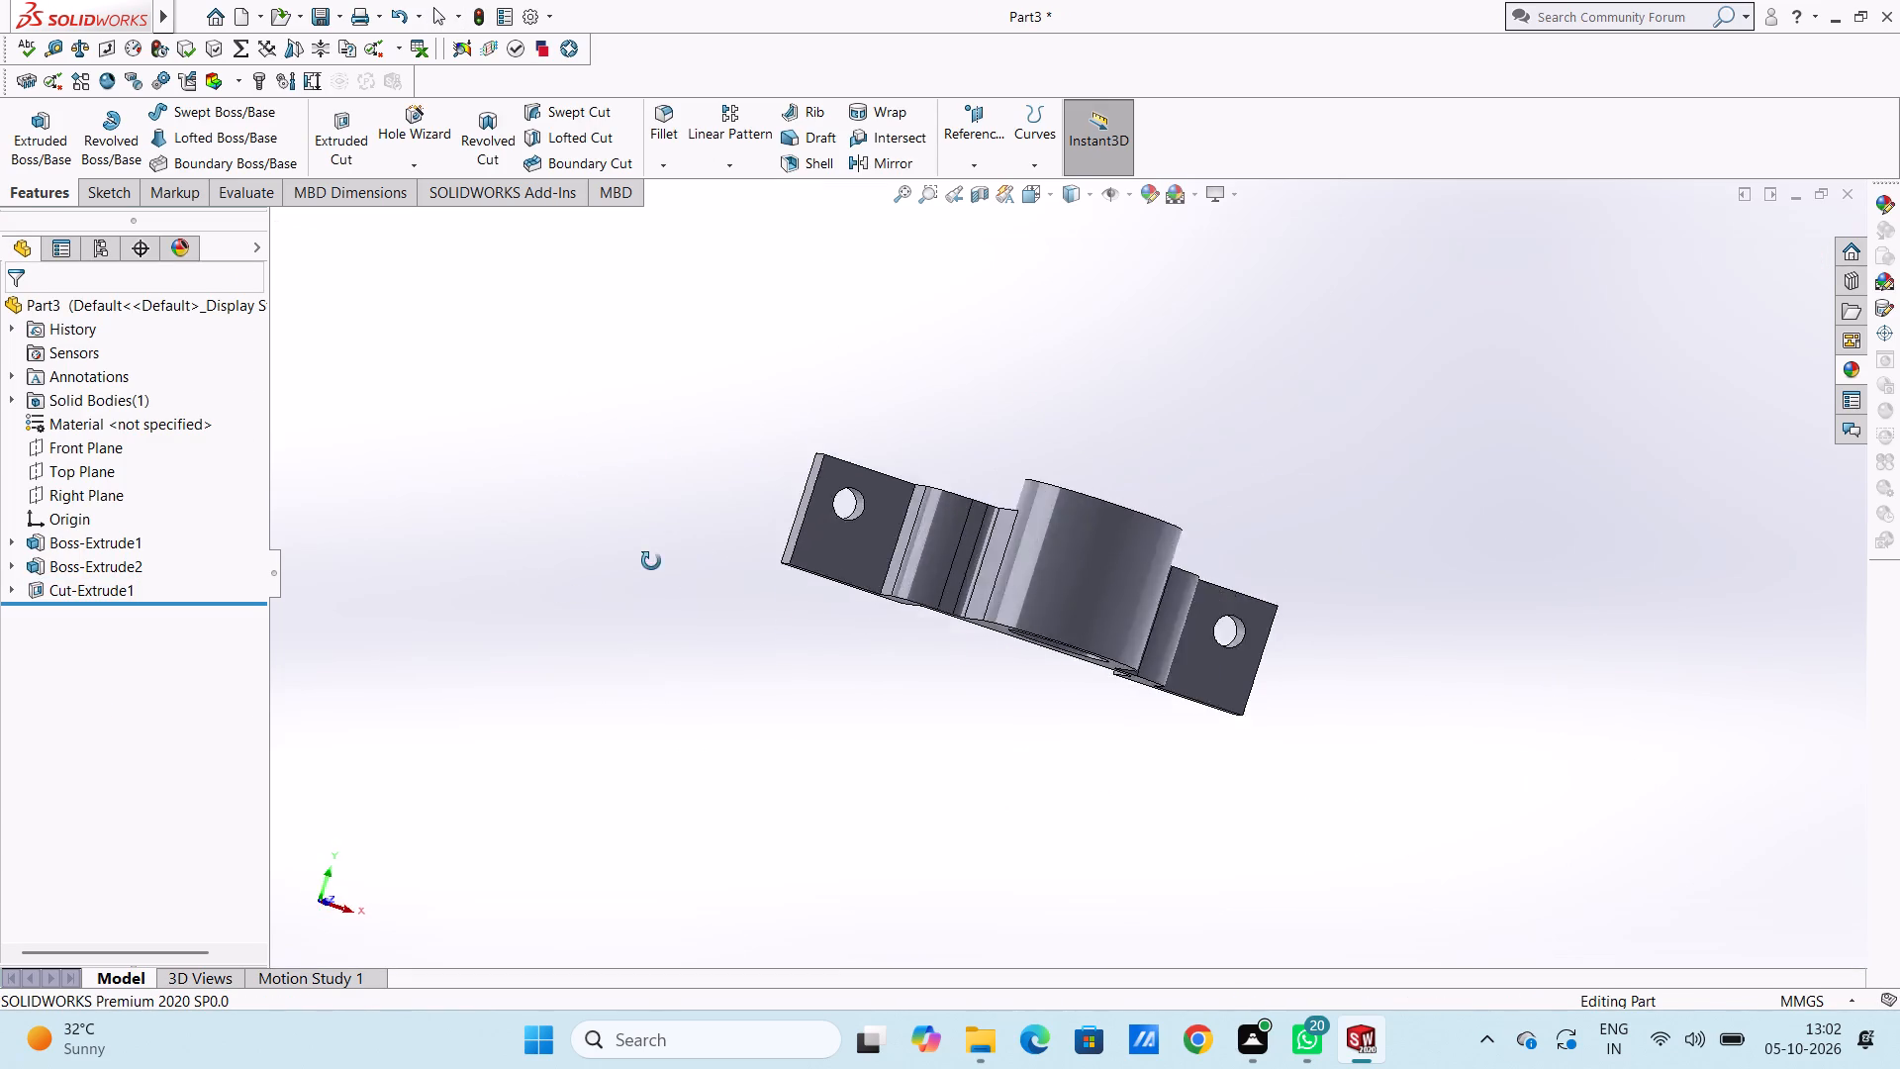
{"action": "middle_click_drag", "start_coordinate": [651, 561], "coordinate": [520, 577]}
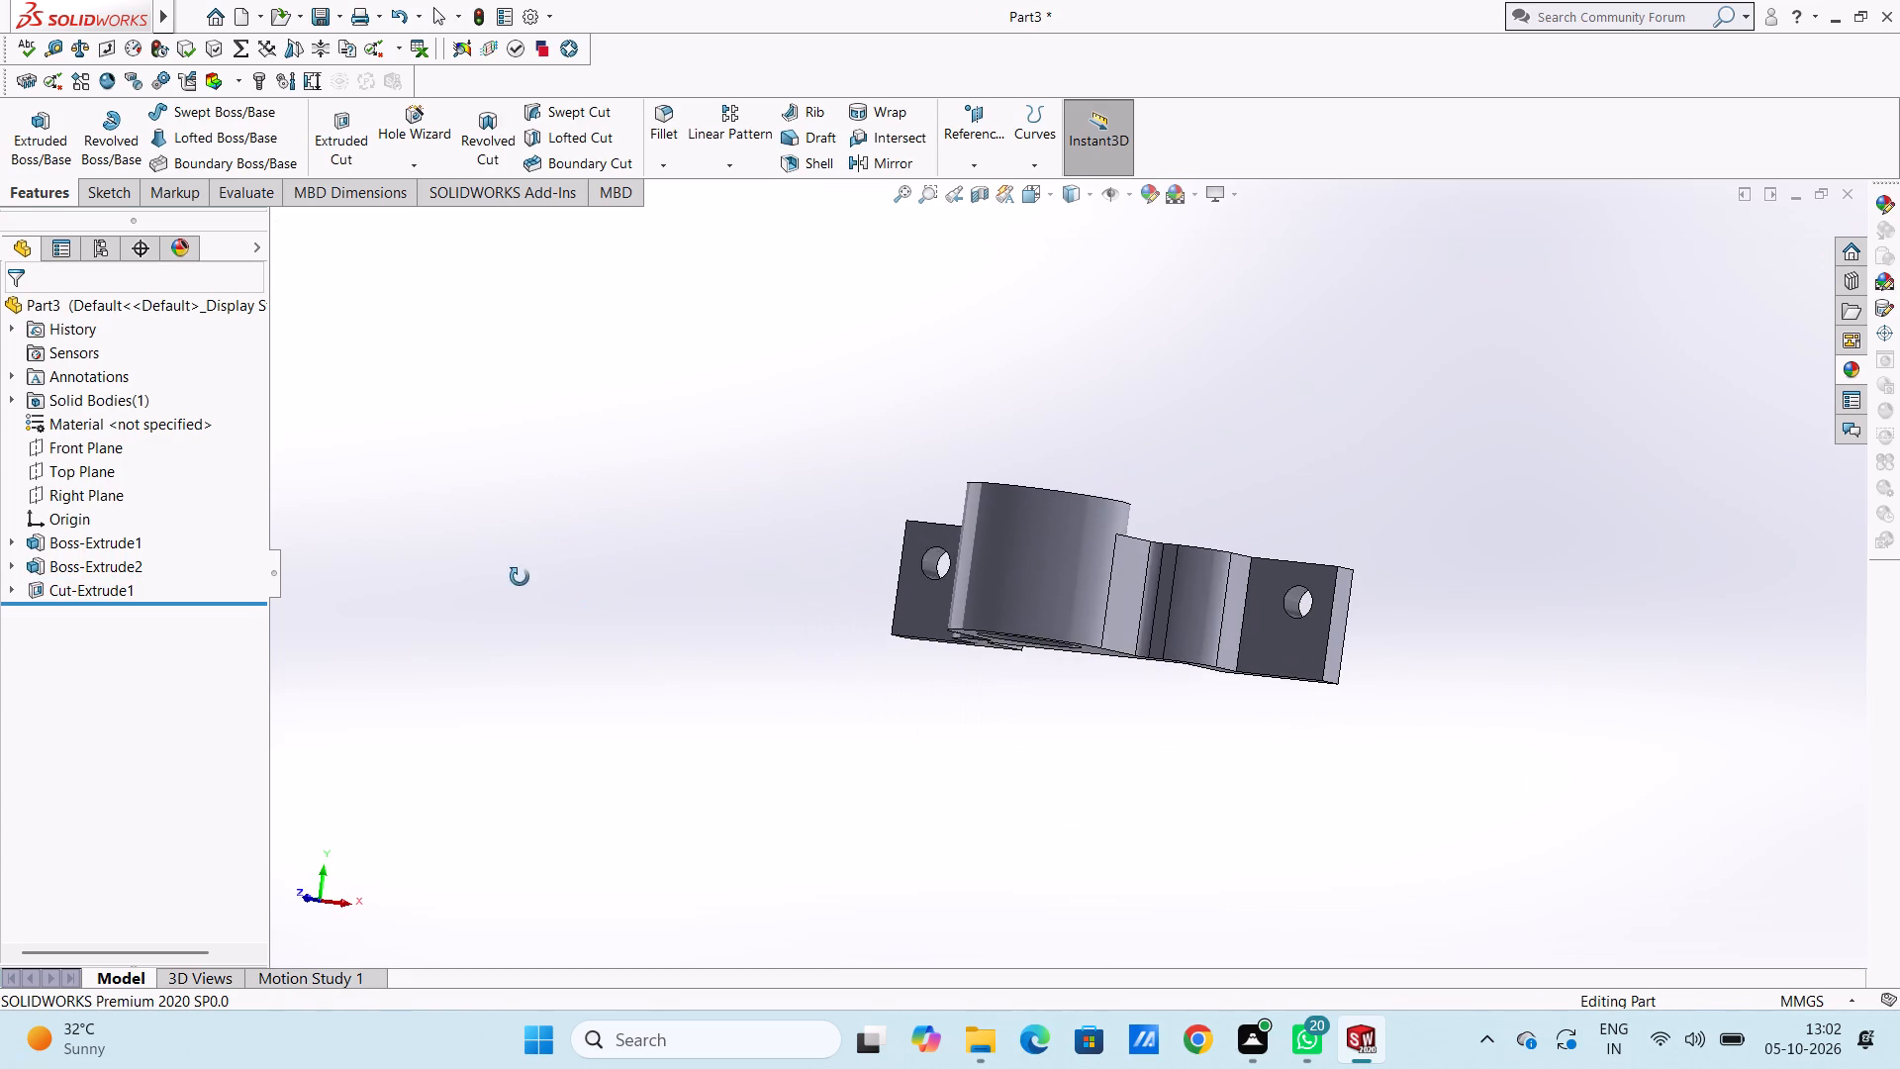
Inspect the bracket's arms, mounting holes and hollow boss from several angles.
{"action": "middle_click_drag", "start_coordinate": [520, 577], "coordinate": [765, 882]}
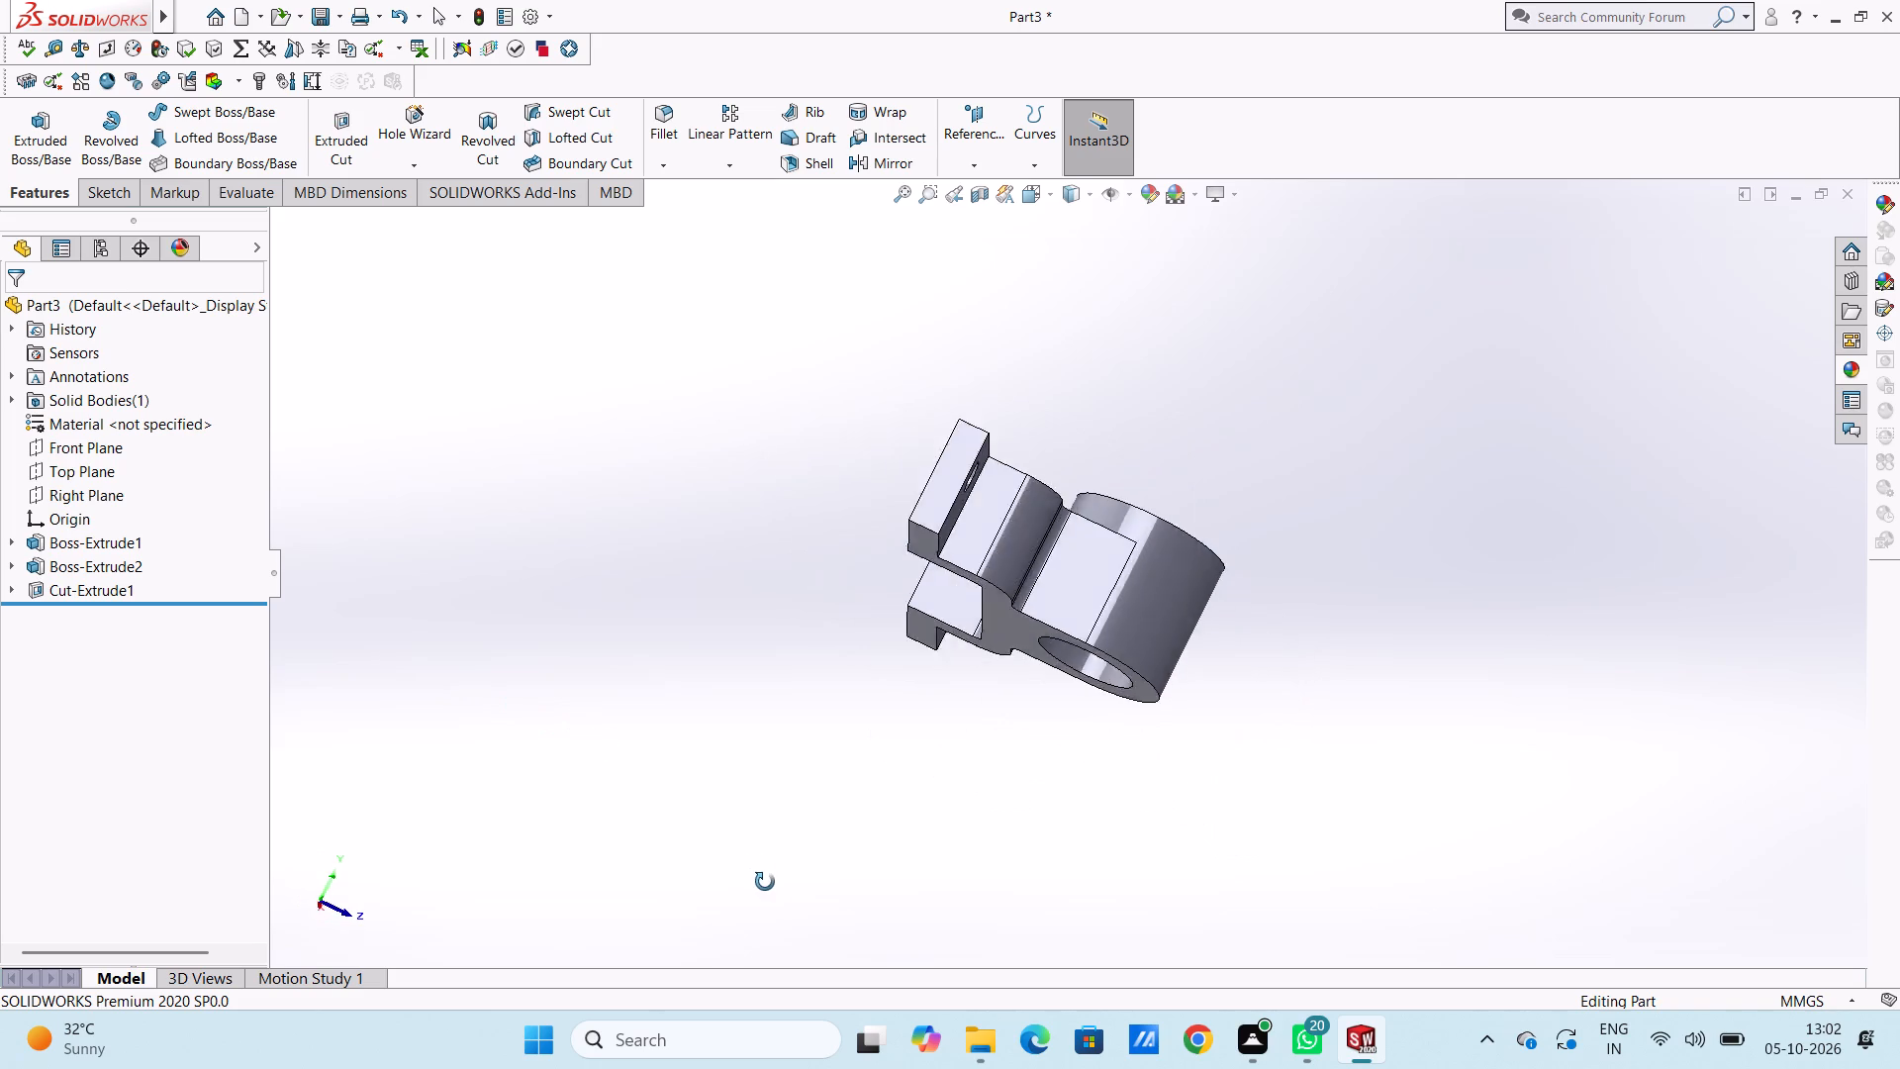
{"action": "middle_click_drag", "start_coordinate": [765, 882], "coordinate": [761, 898]}
{"action": "scroll", "coordinate": [803, 388], "scroll_direction": "down", "scroll_amount": 1}
{"action": "middle_click_drag", "start_coordinate": [822, 534], "coordinate": [620, 432]}
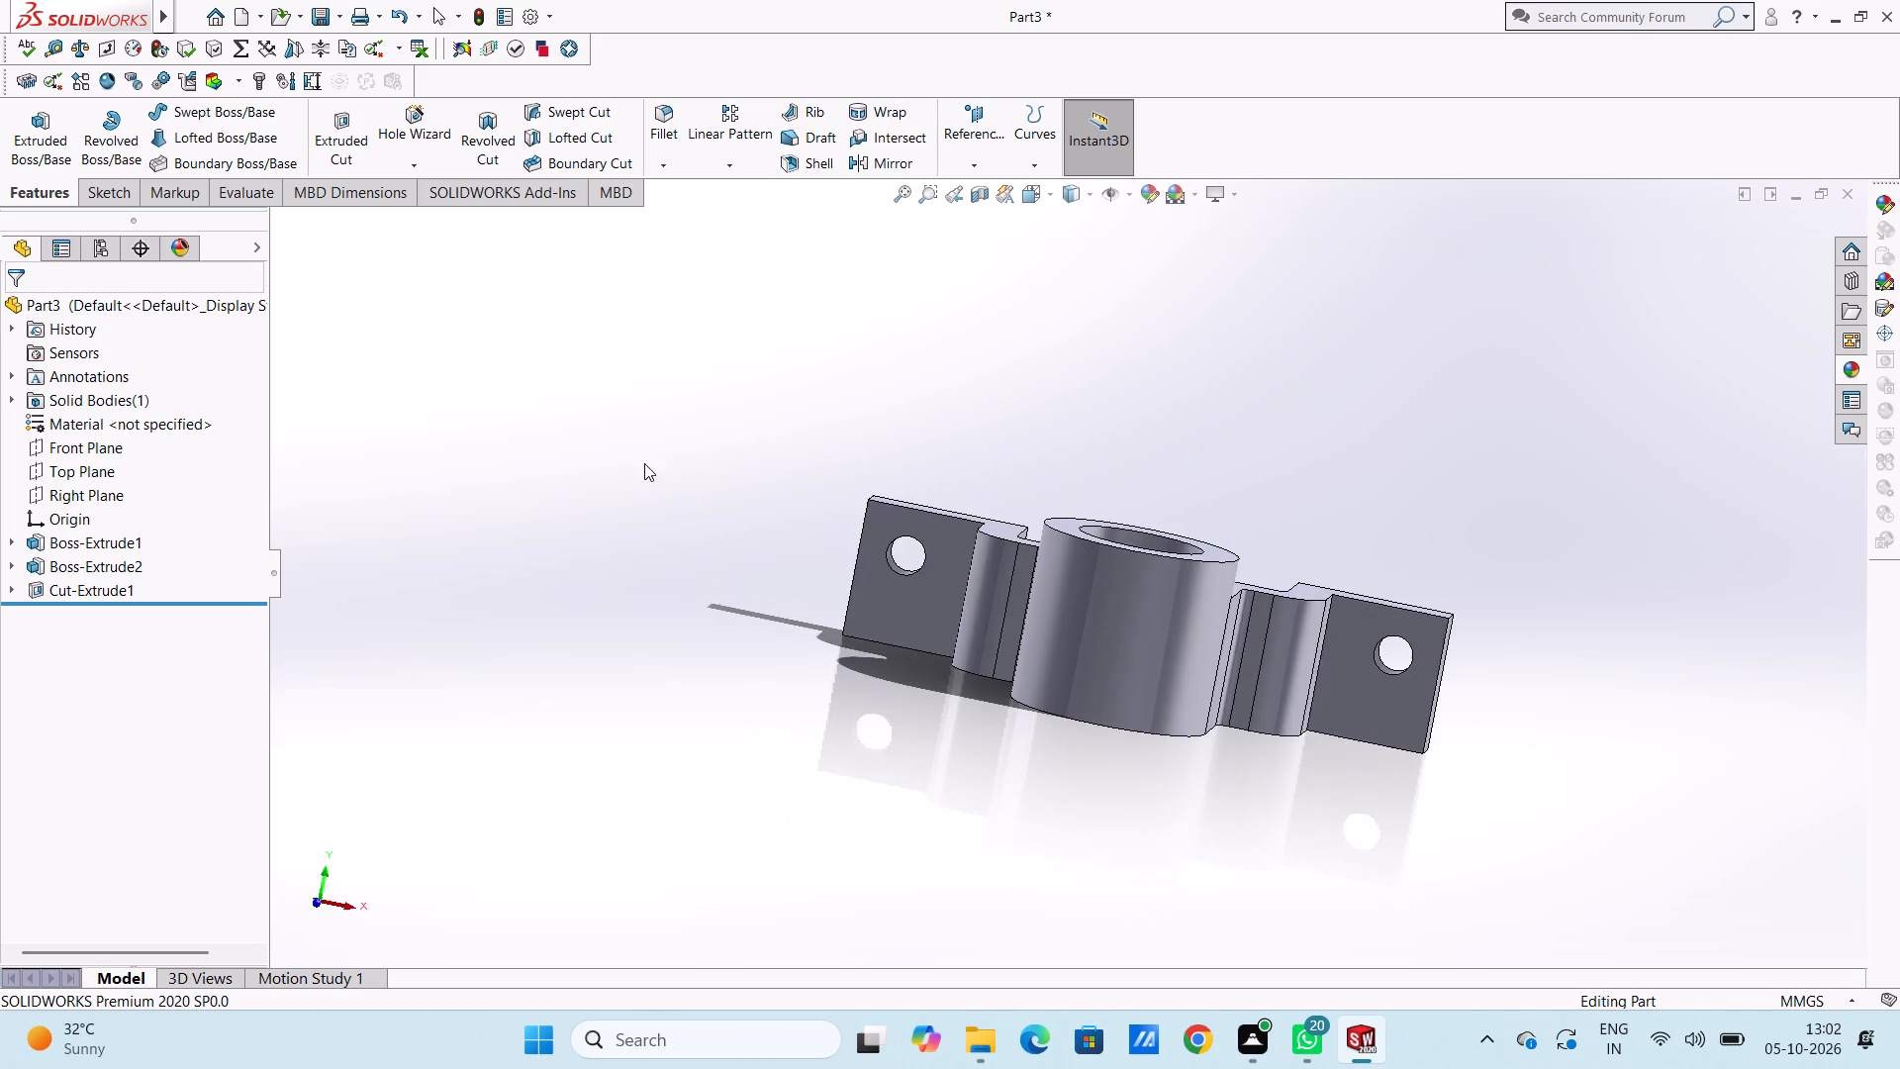
{"action": "middle_click_drag", "start_coordinate": [760, 593], "coordinate": [621, 424]}
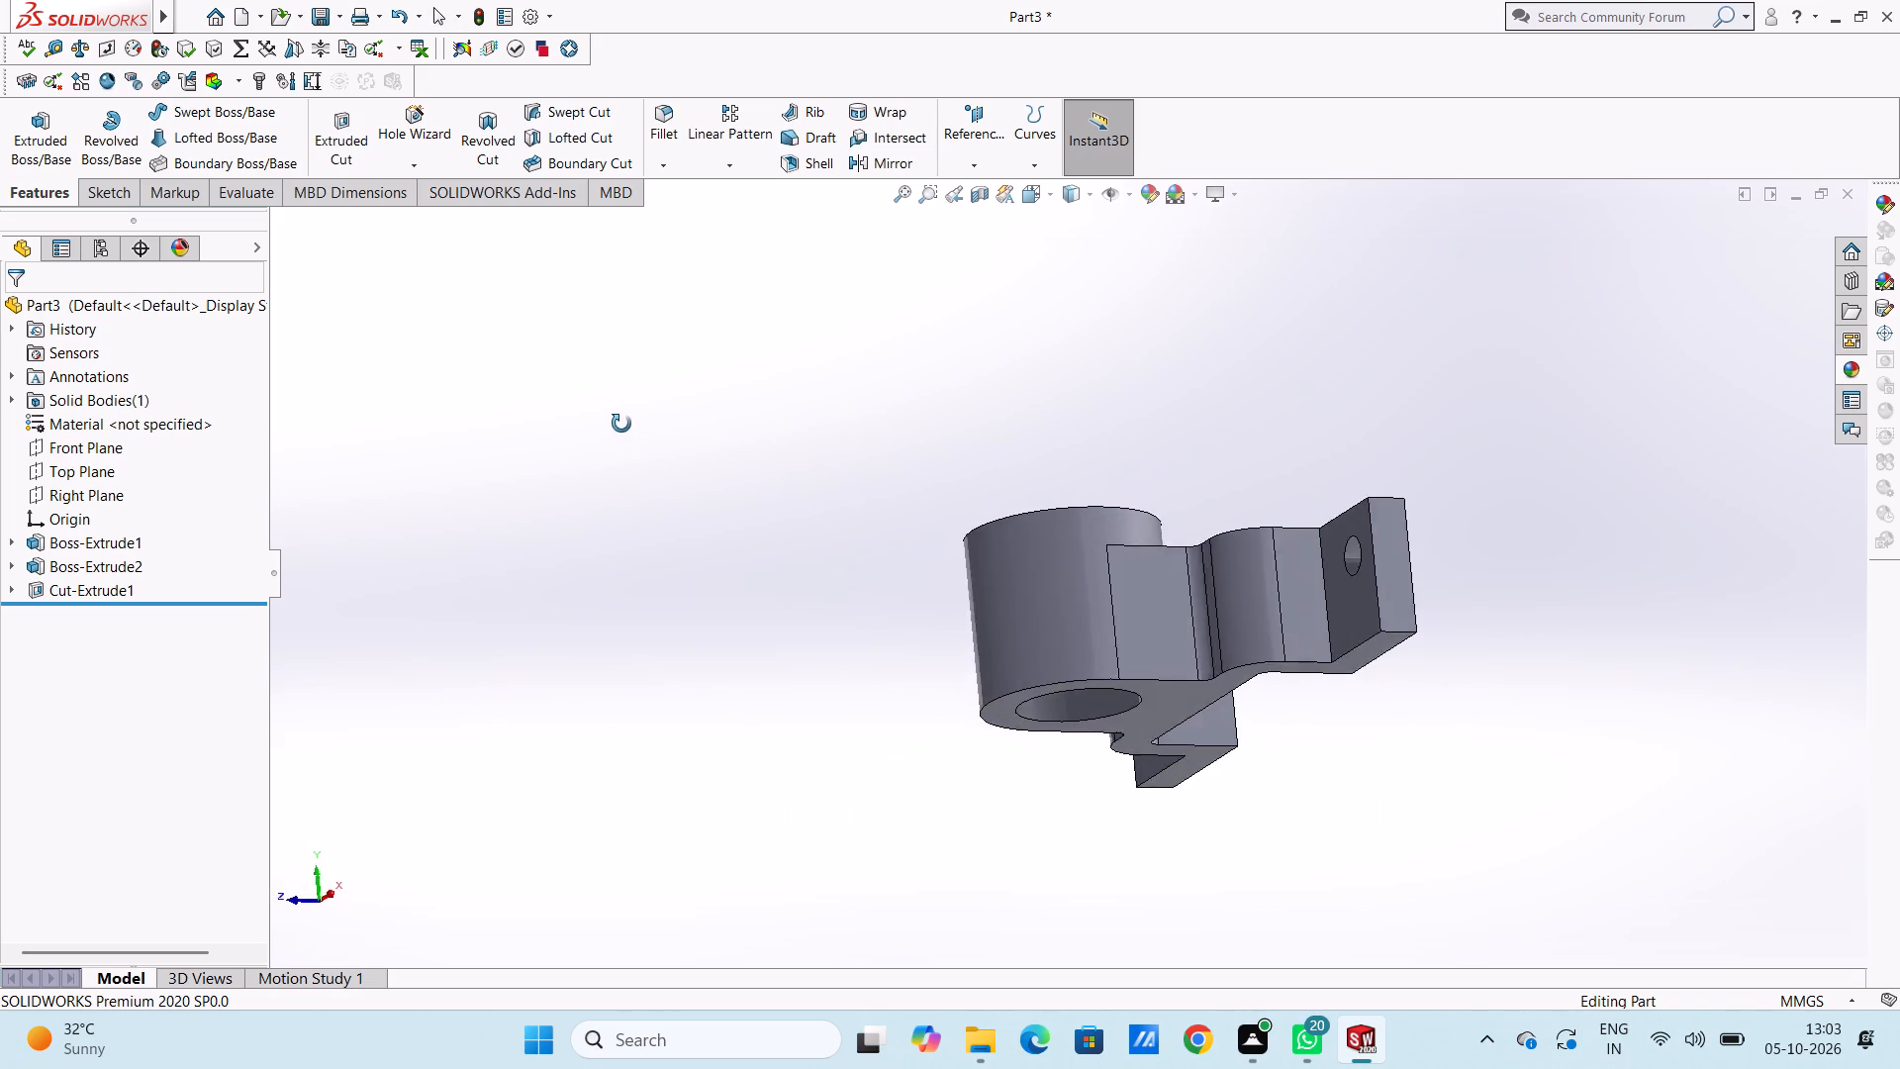
{"action": "middle_click_drag", "start_coordinate": [621, 424], "coordinate": [1017, 778]}
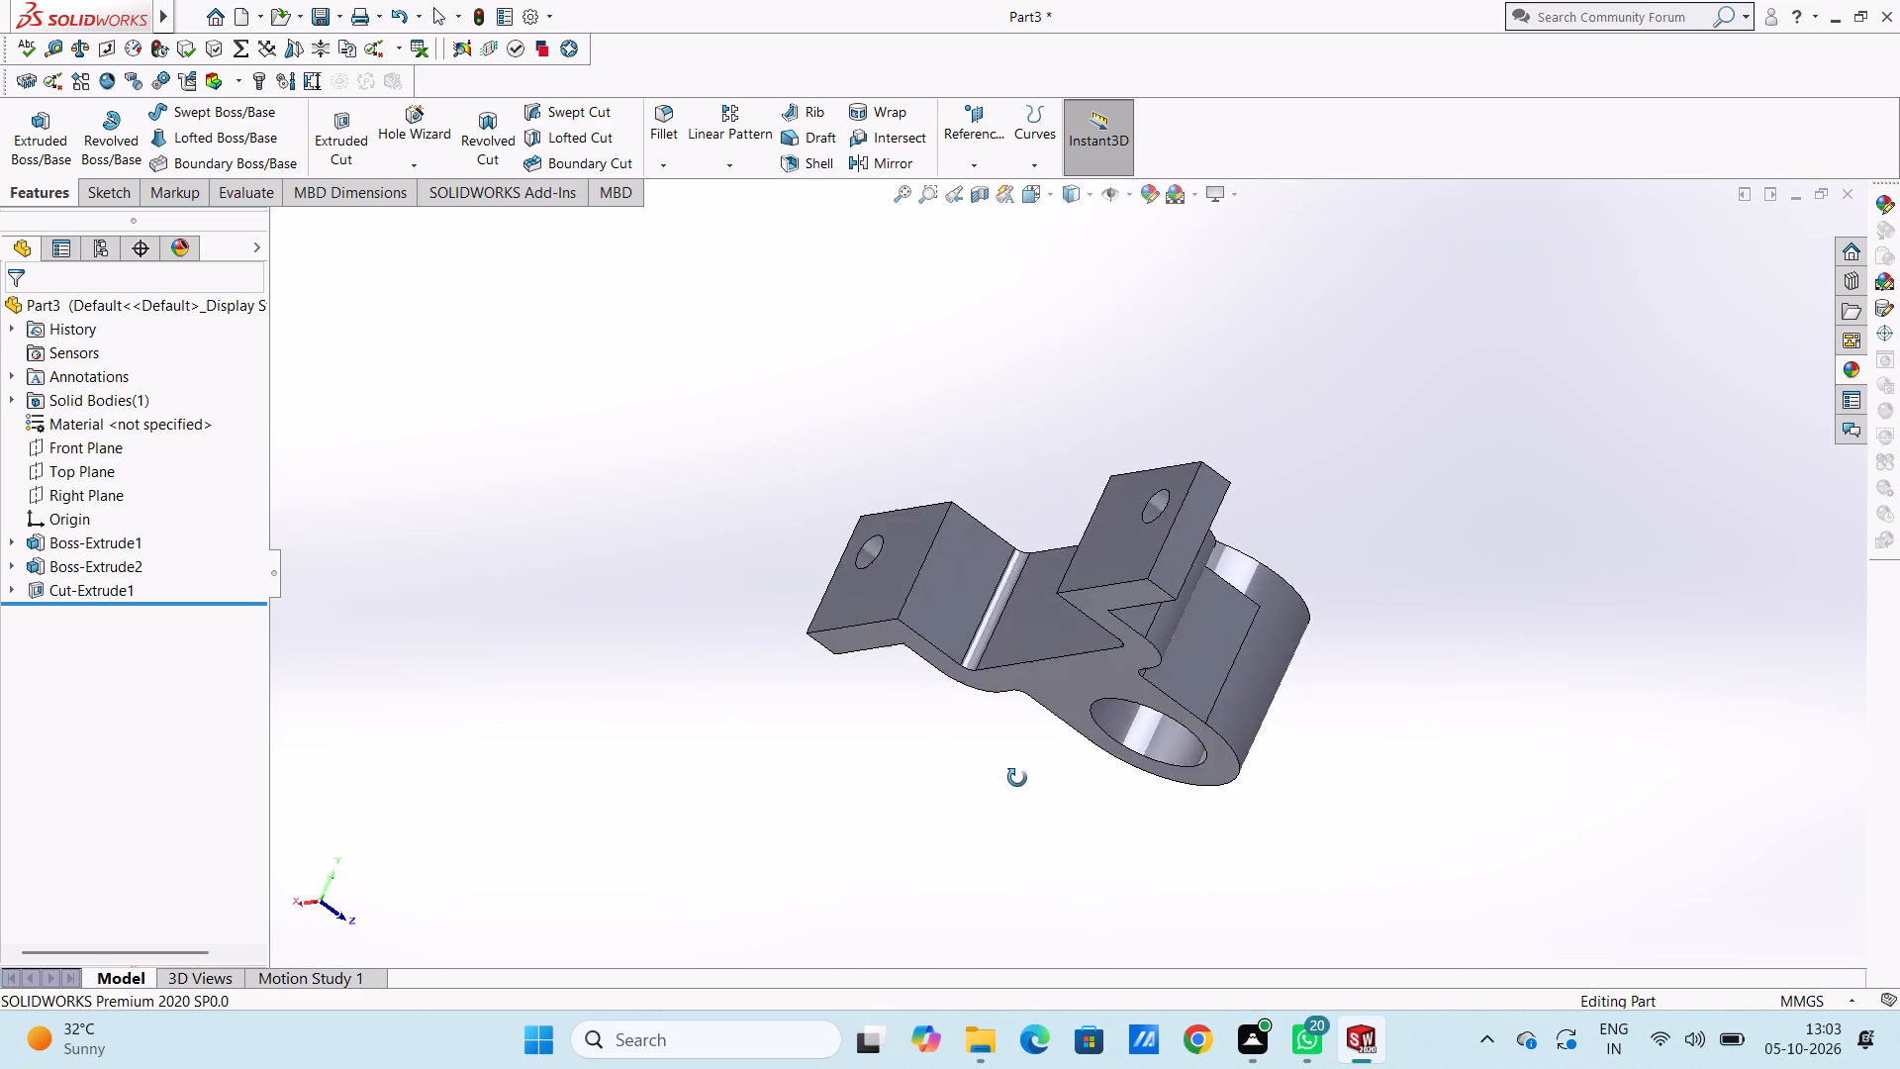
{"action": "middle_click_drag", "start_coordinate": [1017, 778], "coordinate": [890, 430]}
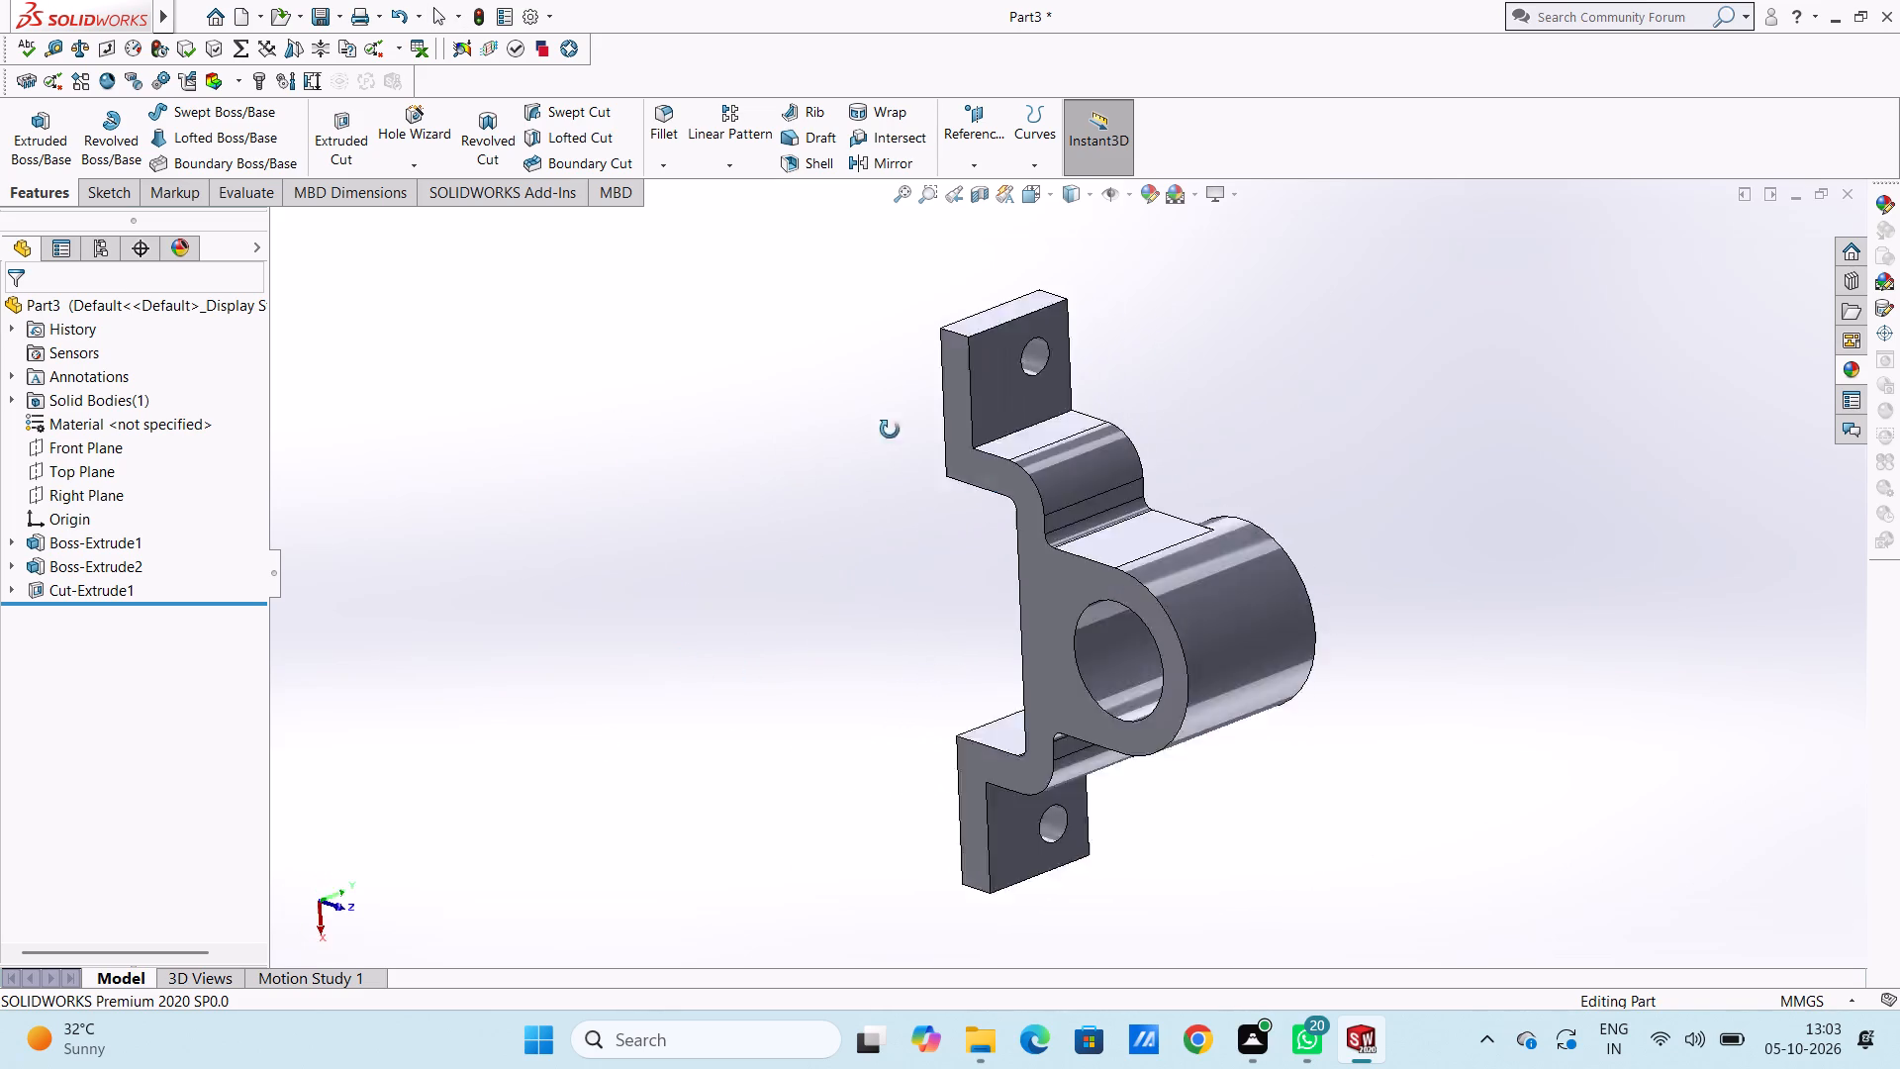
{"action": "middle_click_drag", "start_coordinate": [890, 430], "coordinate": [695, 395]}
{"action": "middle_click_drag", "start_coordinate": [741, 648], "coordinate": [702, 511]}
{"action": "scroll", "coordinate": [741, 629], "scroll_direction": "up", "scroll_amount": 1}
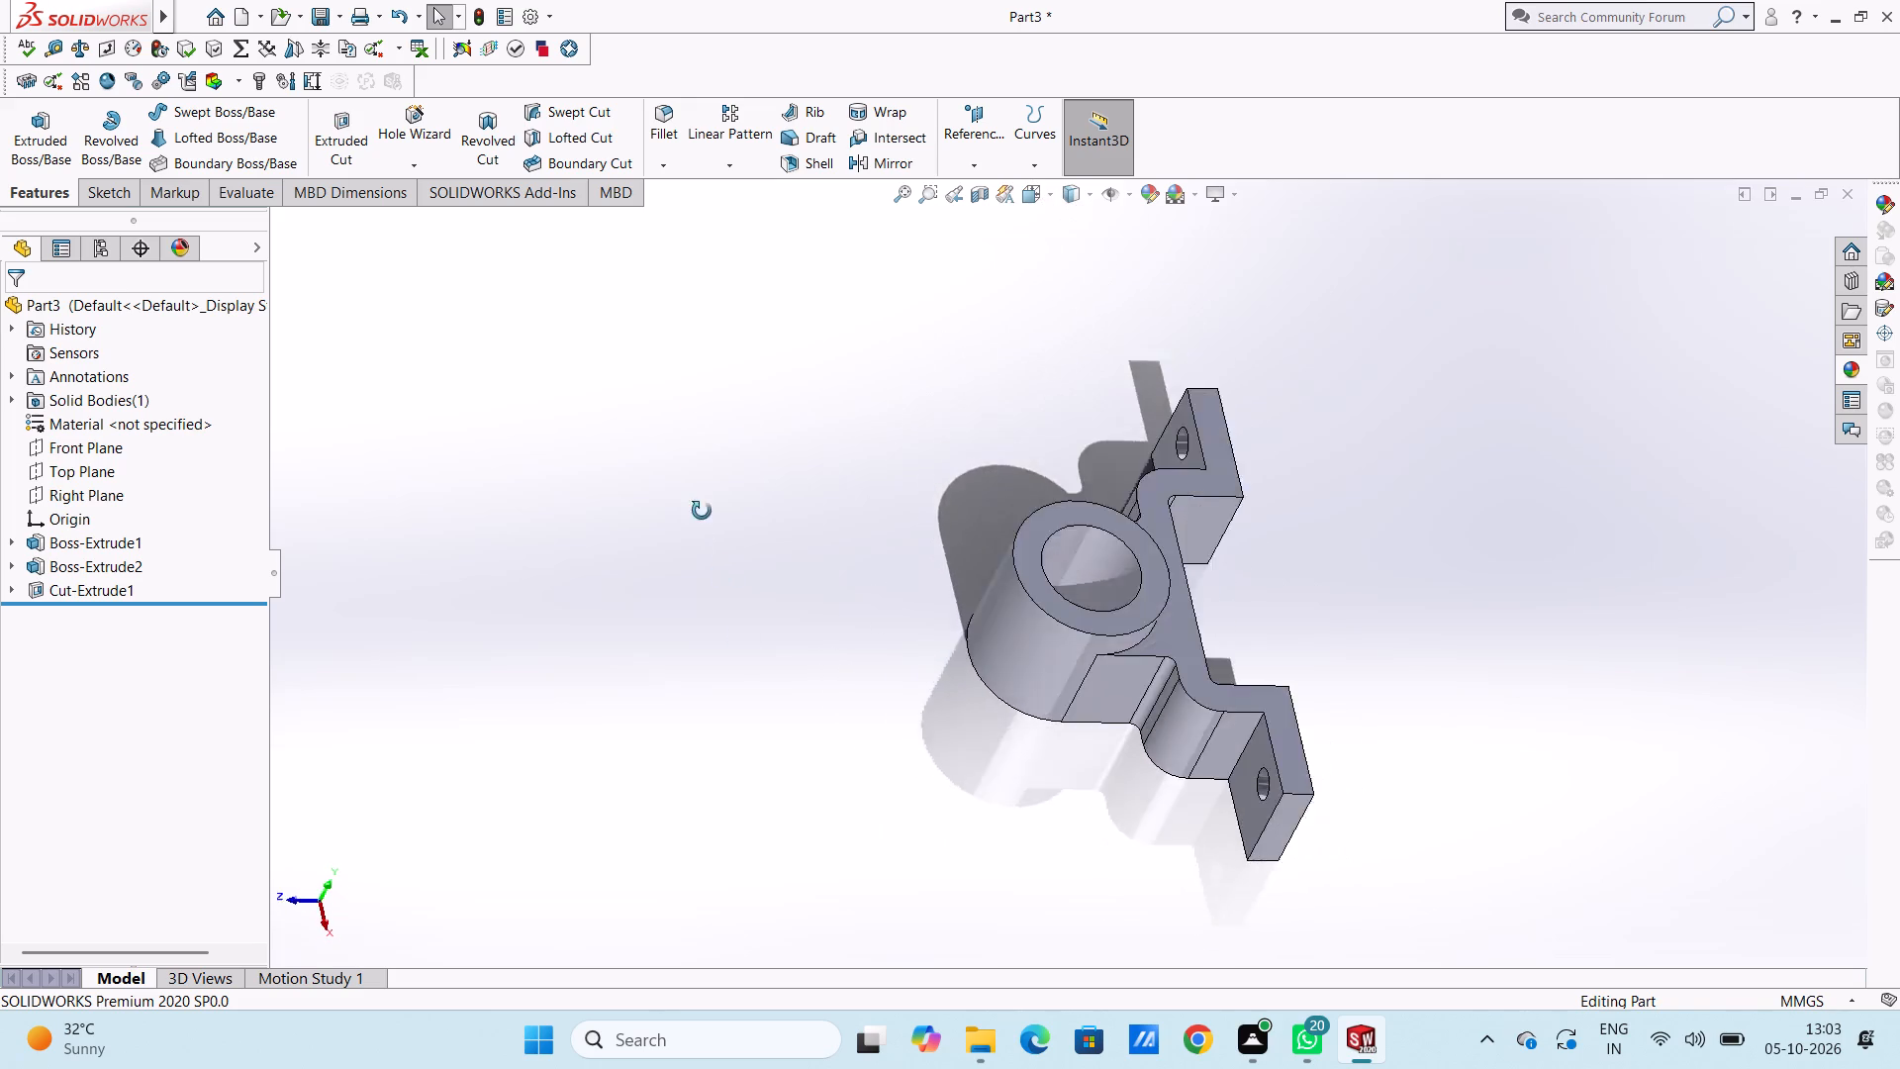
{"action": "middle_click_drag", "start_coordinate": [702, 511], "coordinate": [835, 752]}
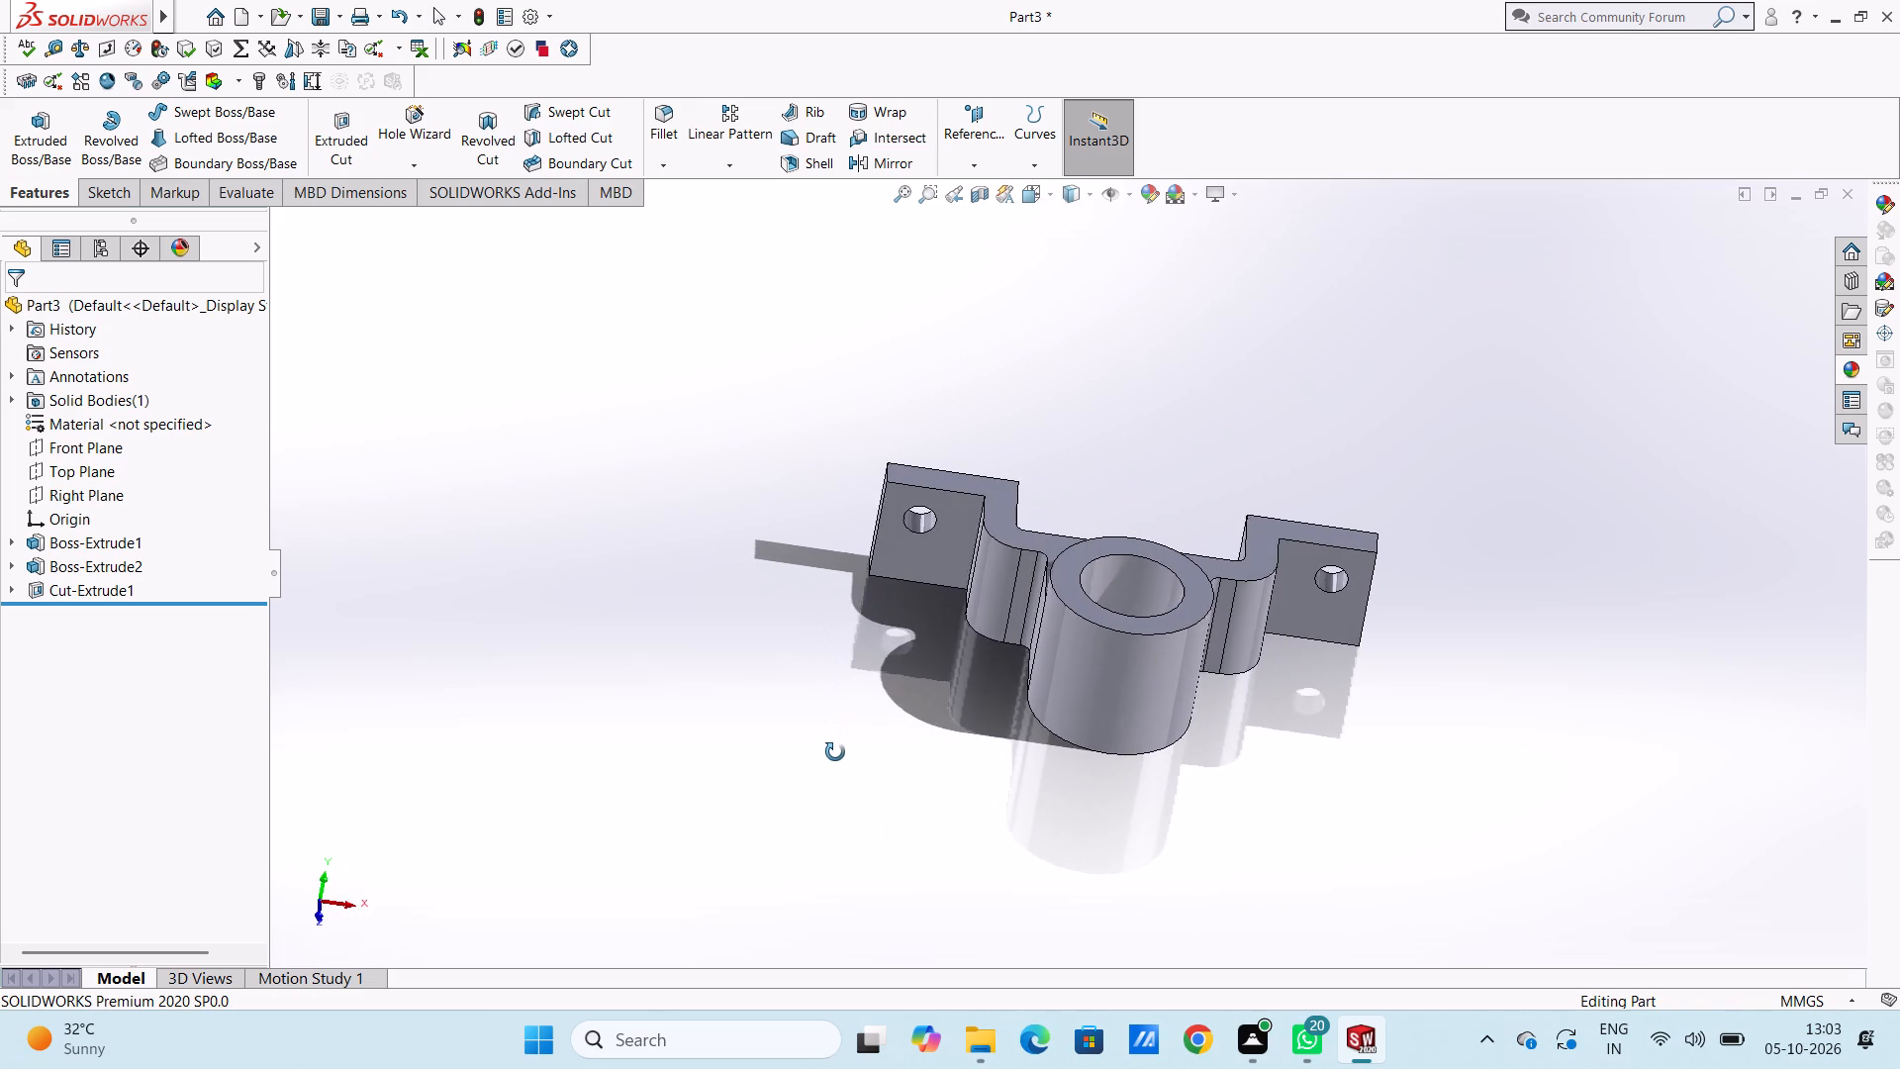
{"action": "middle_click_drag", "start_coordinate": [835, 752], "coordinate": [819, 755]}
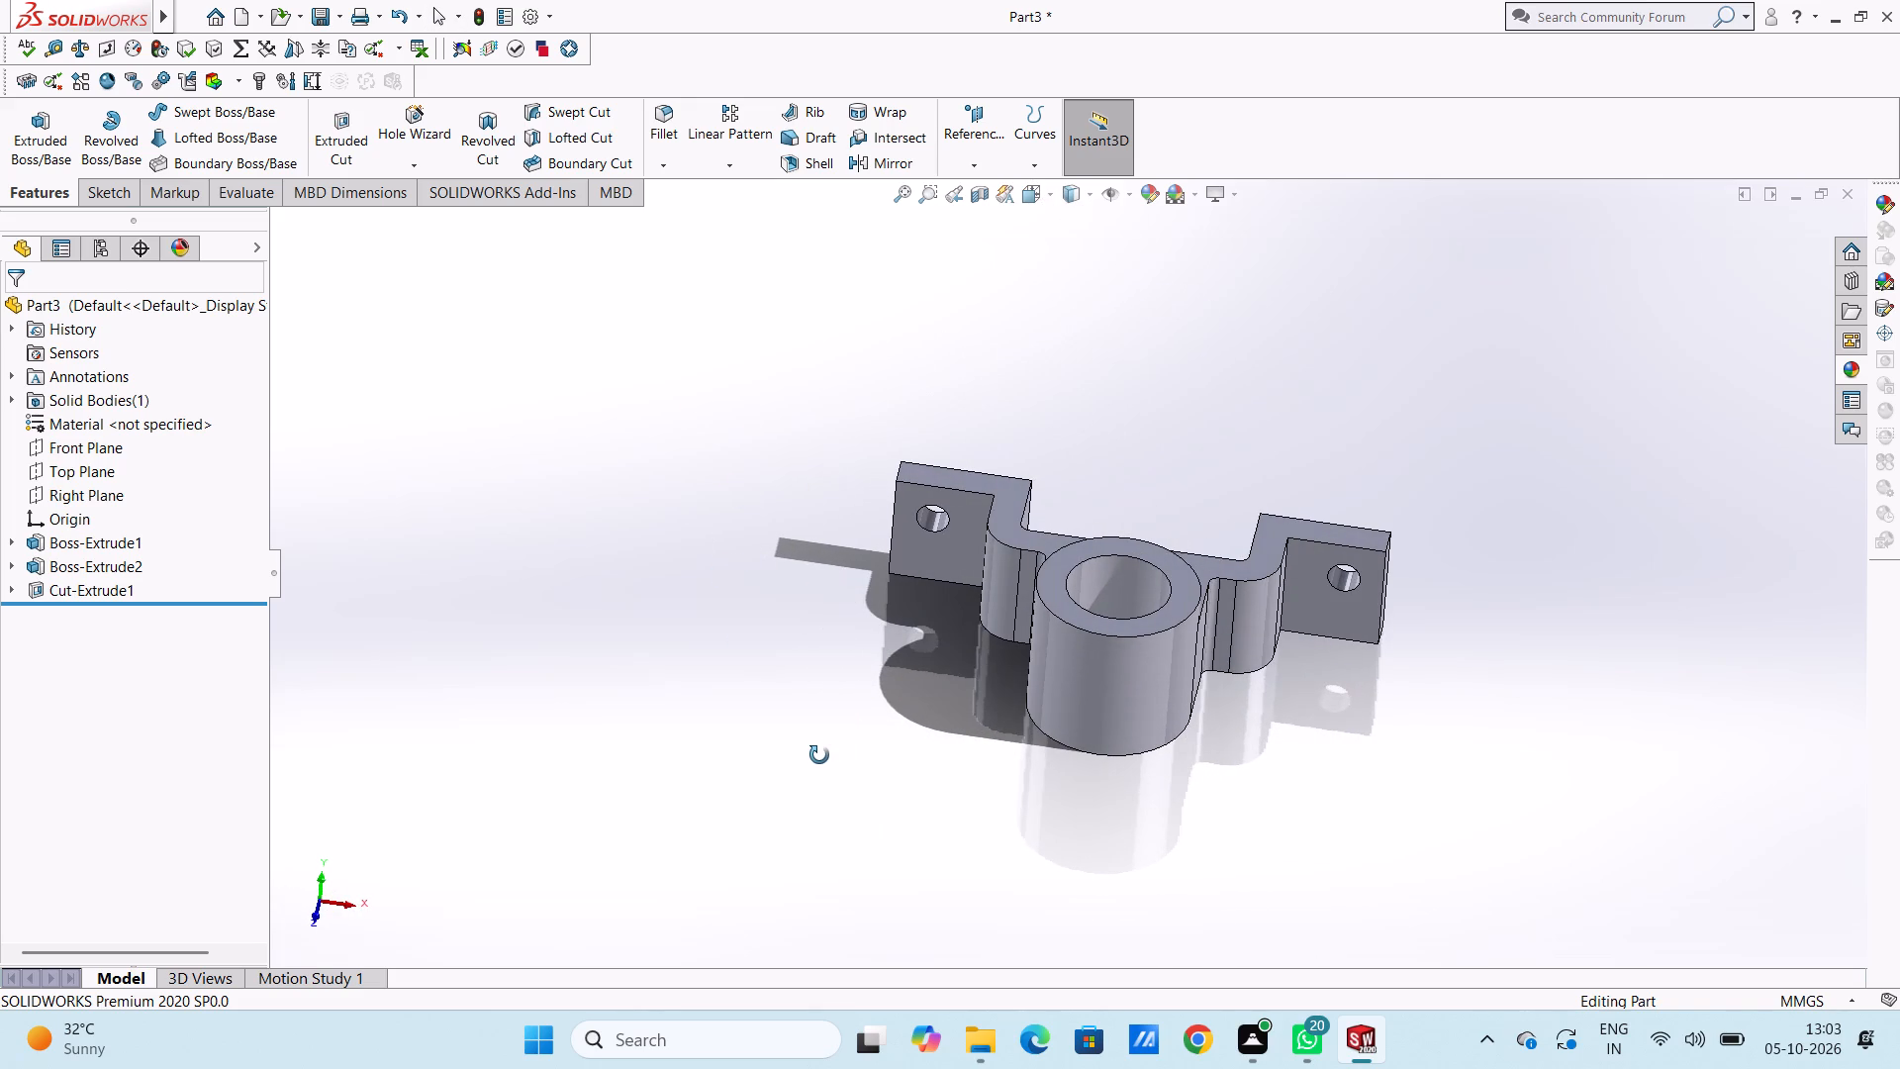
{"action": "middle_click_drag", "start_coordinate": [819, 755], "coordinate": [816, 750]}
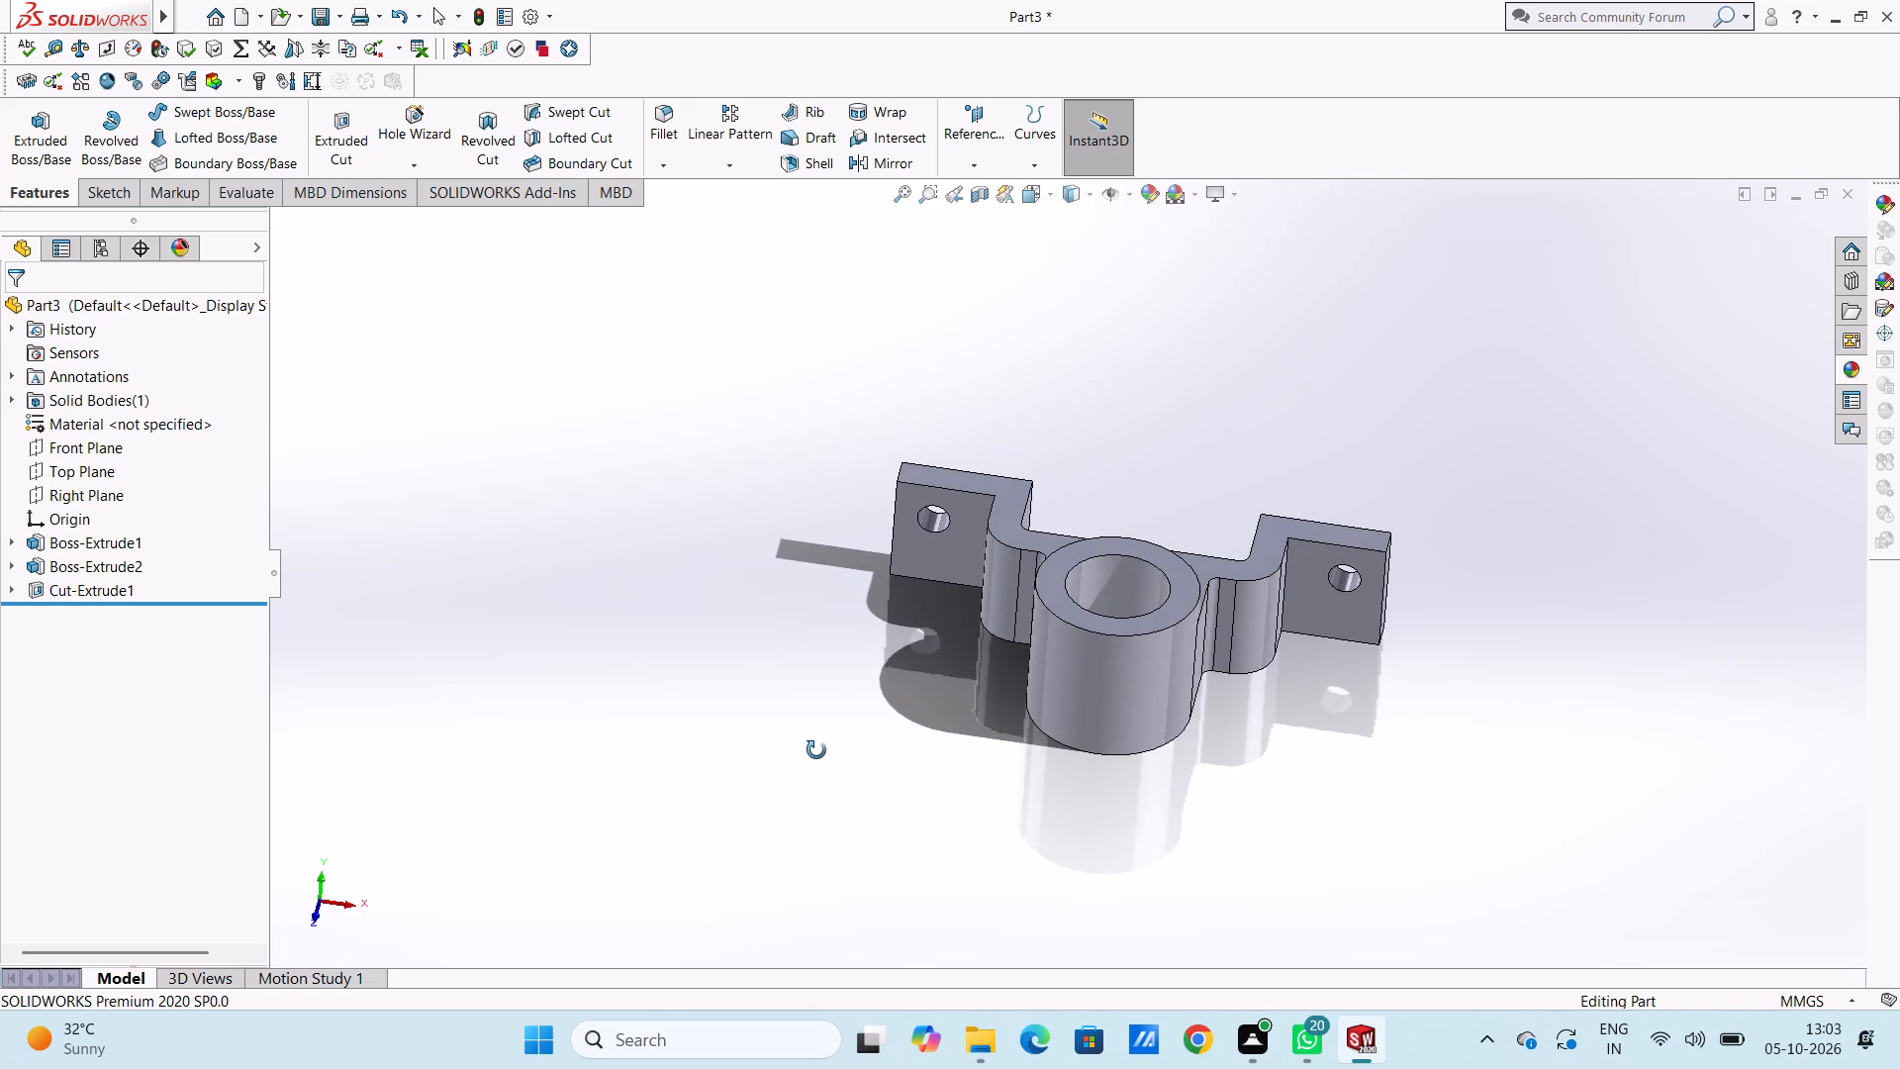
{"action": "middle_click_drag", "start_coordinate": [816, 750], "coordinate": [827, 728]}
{"action": "scroll", "coordinate": [827, 728], "scroll_direction": "down", "scroll_amount": 1}
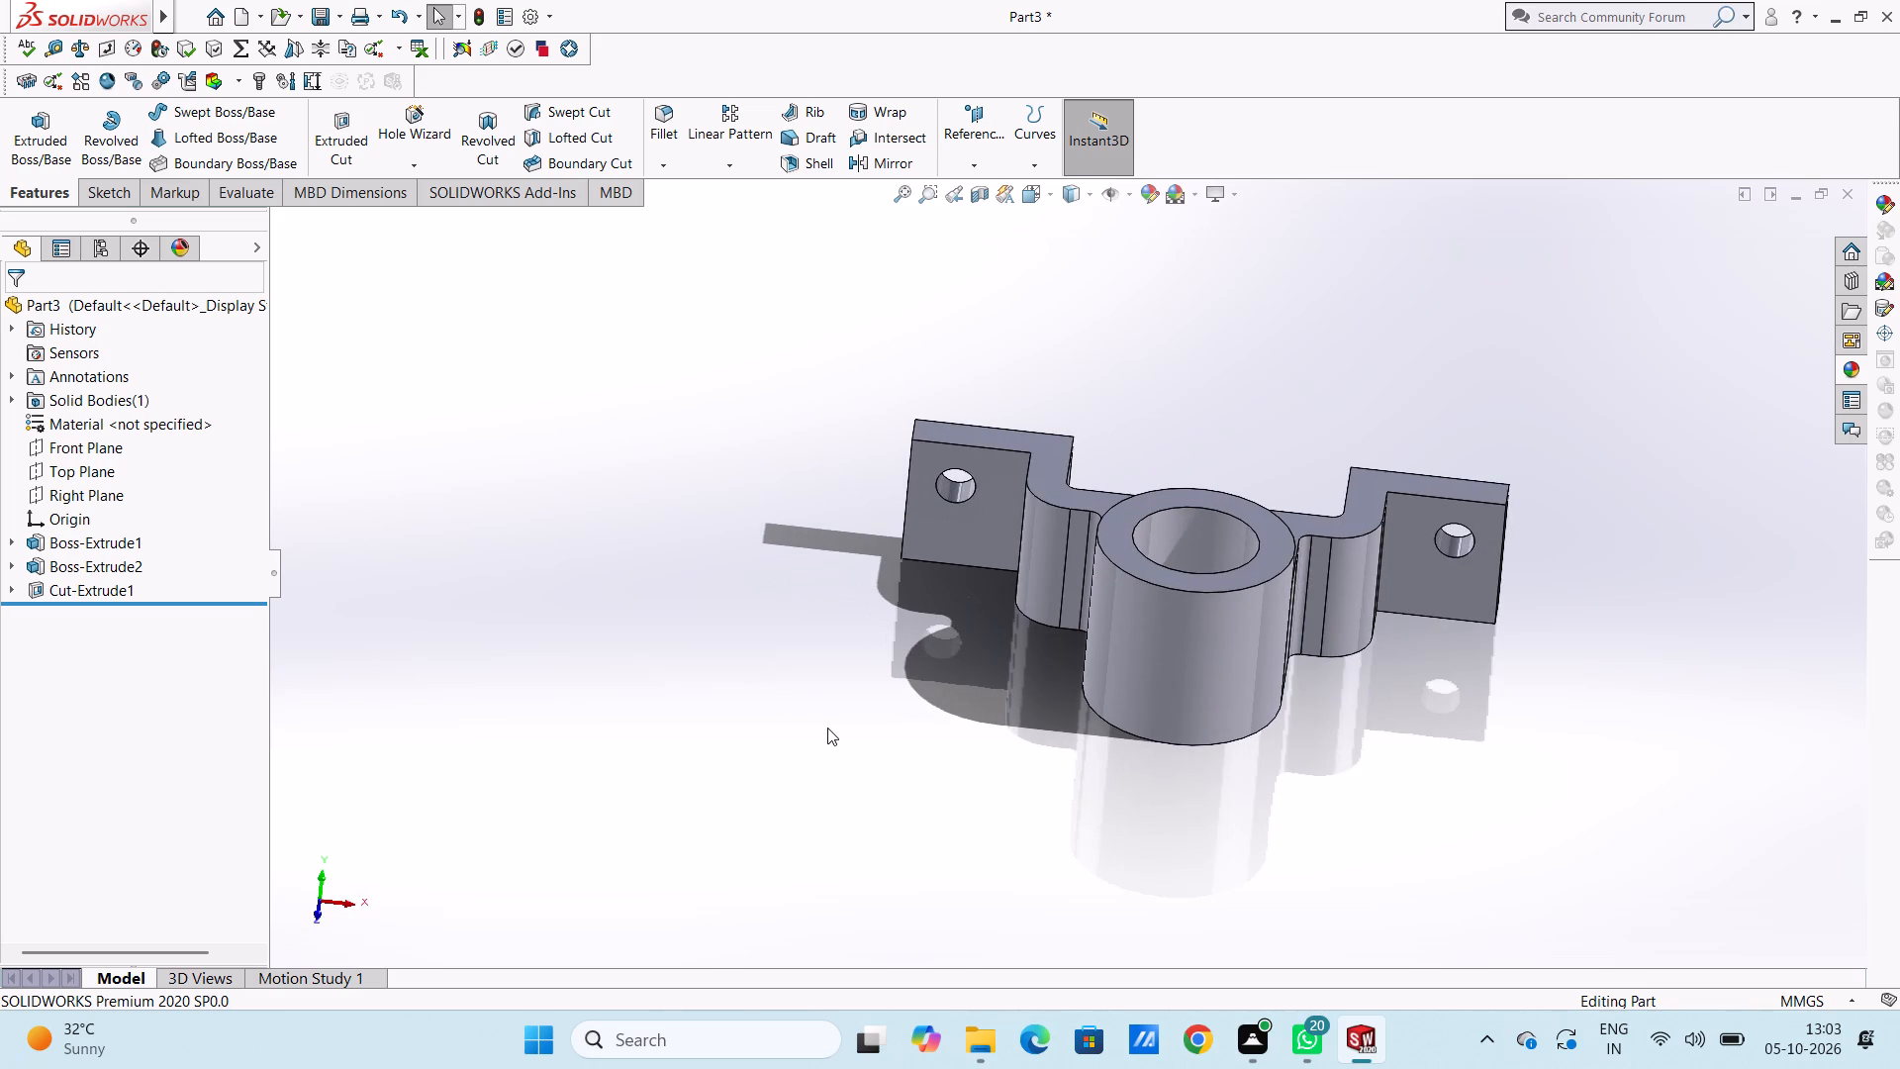
Start a sketch on the bracket's bottom face and draw a 16 mm radius circle centred on the origin, matching the boss bore.
{"action": "key", "text": "ctrl+5"}
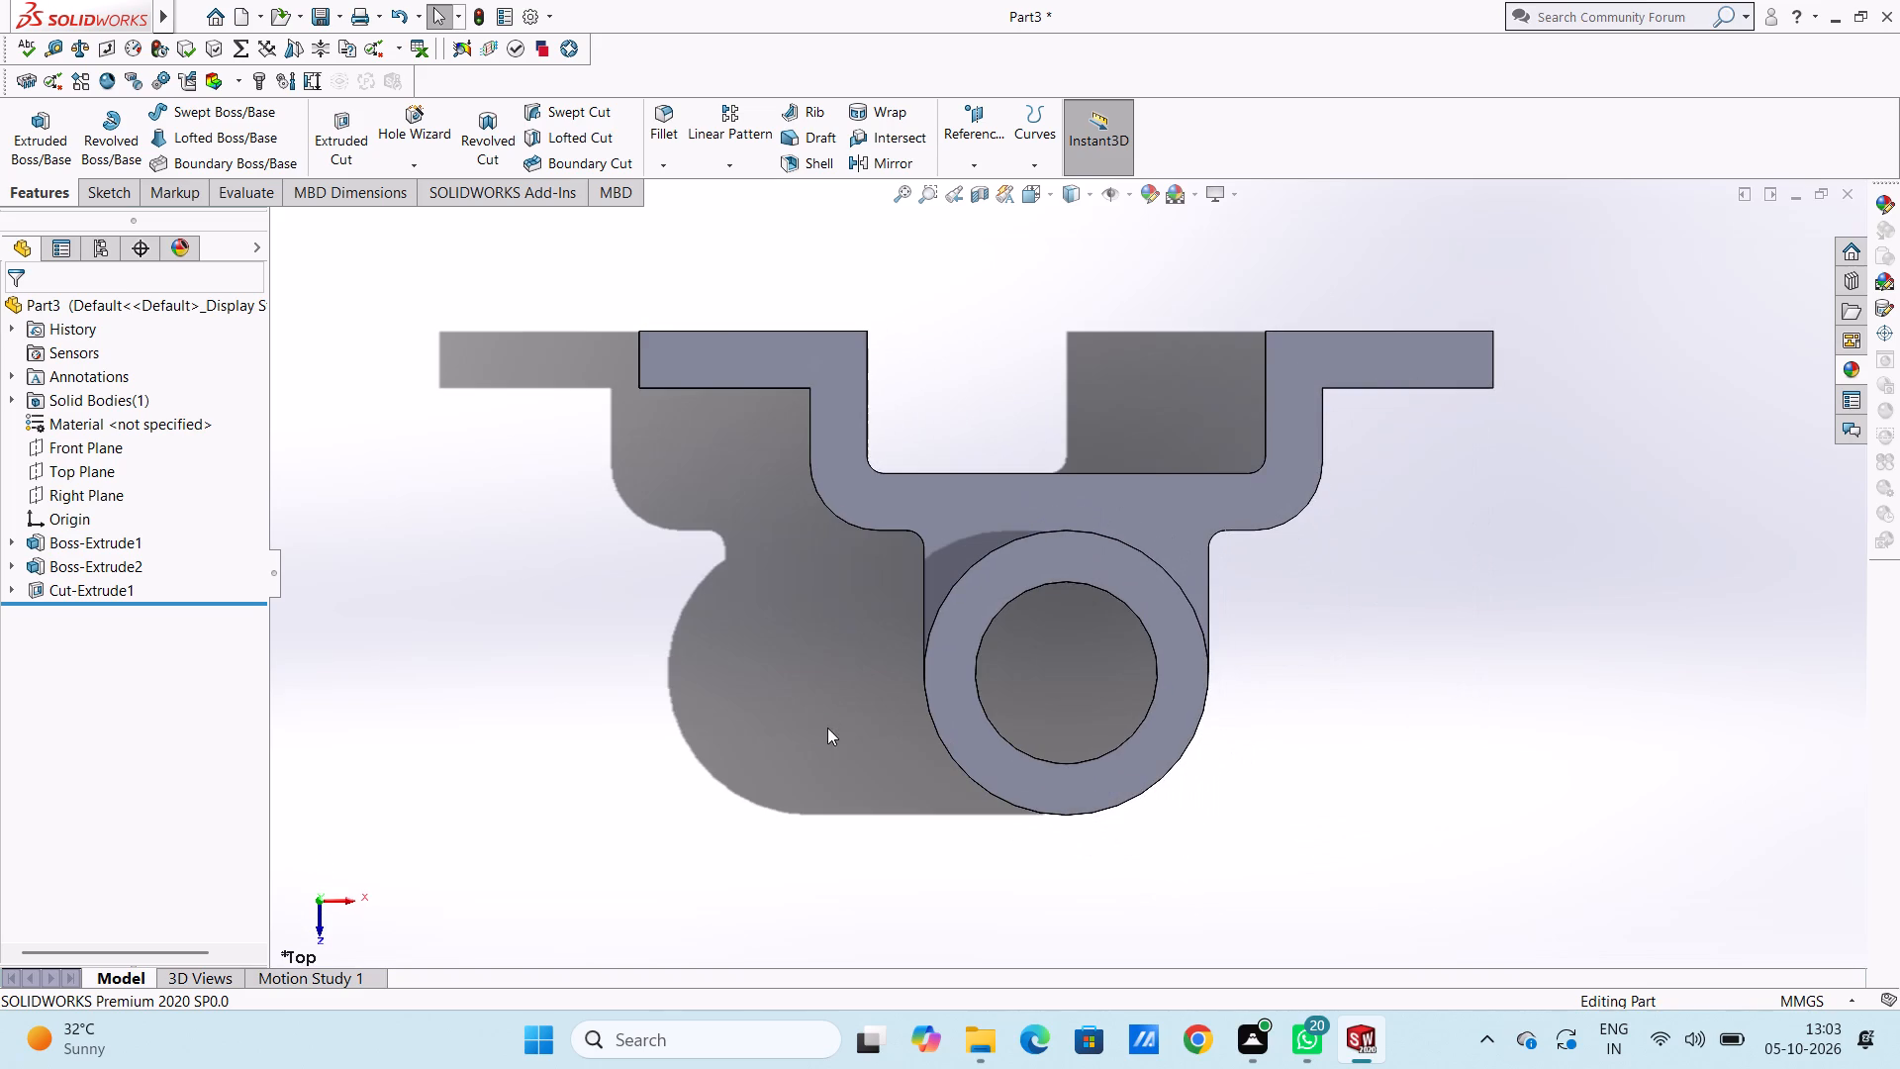
{"action": "key", "text": "ctrl+6"}
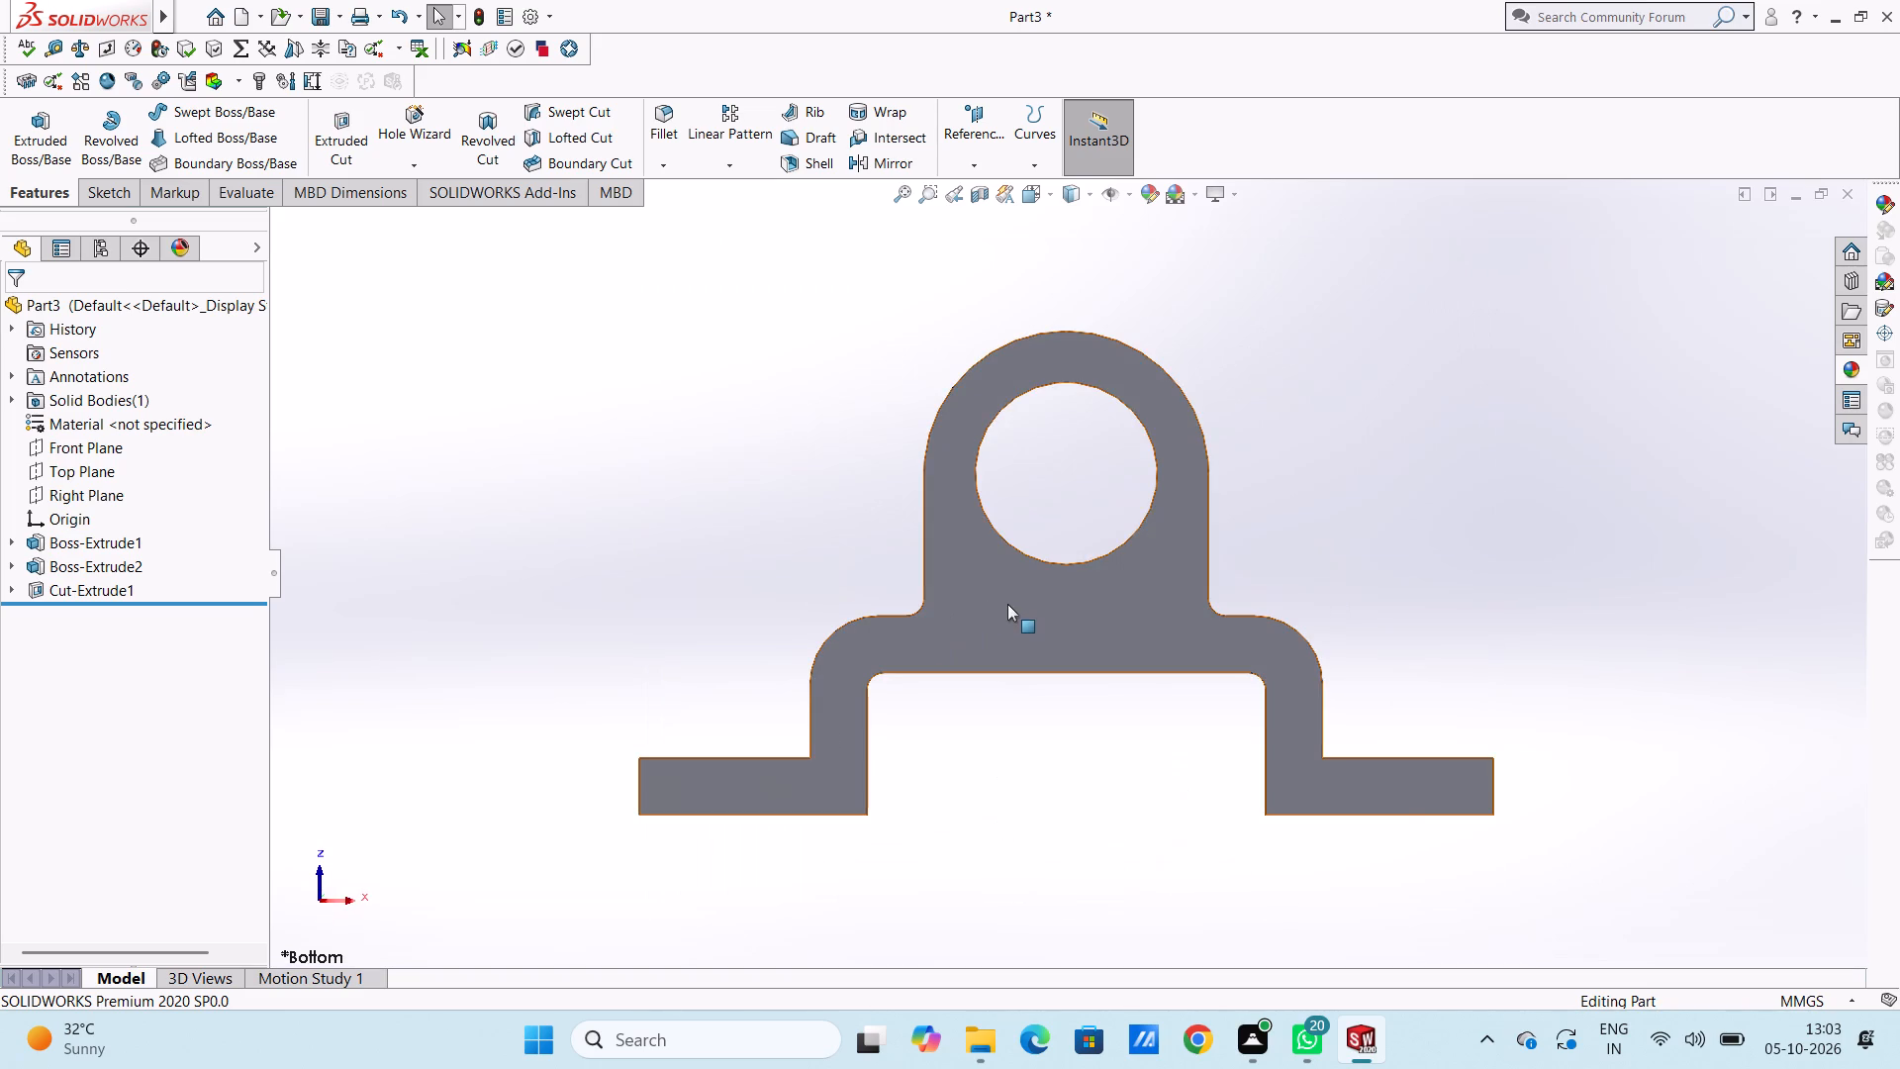
{"action": "left_click", "coordinate": [1007, 604]}
{"action": "left_click", "coordinate": [1093, 544]}
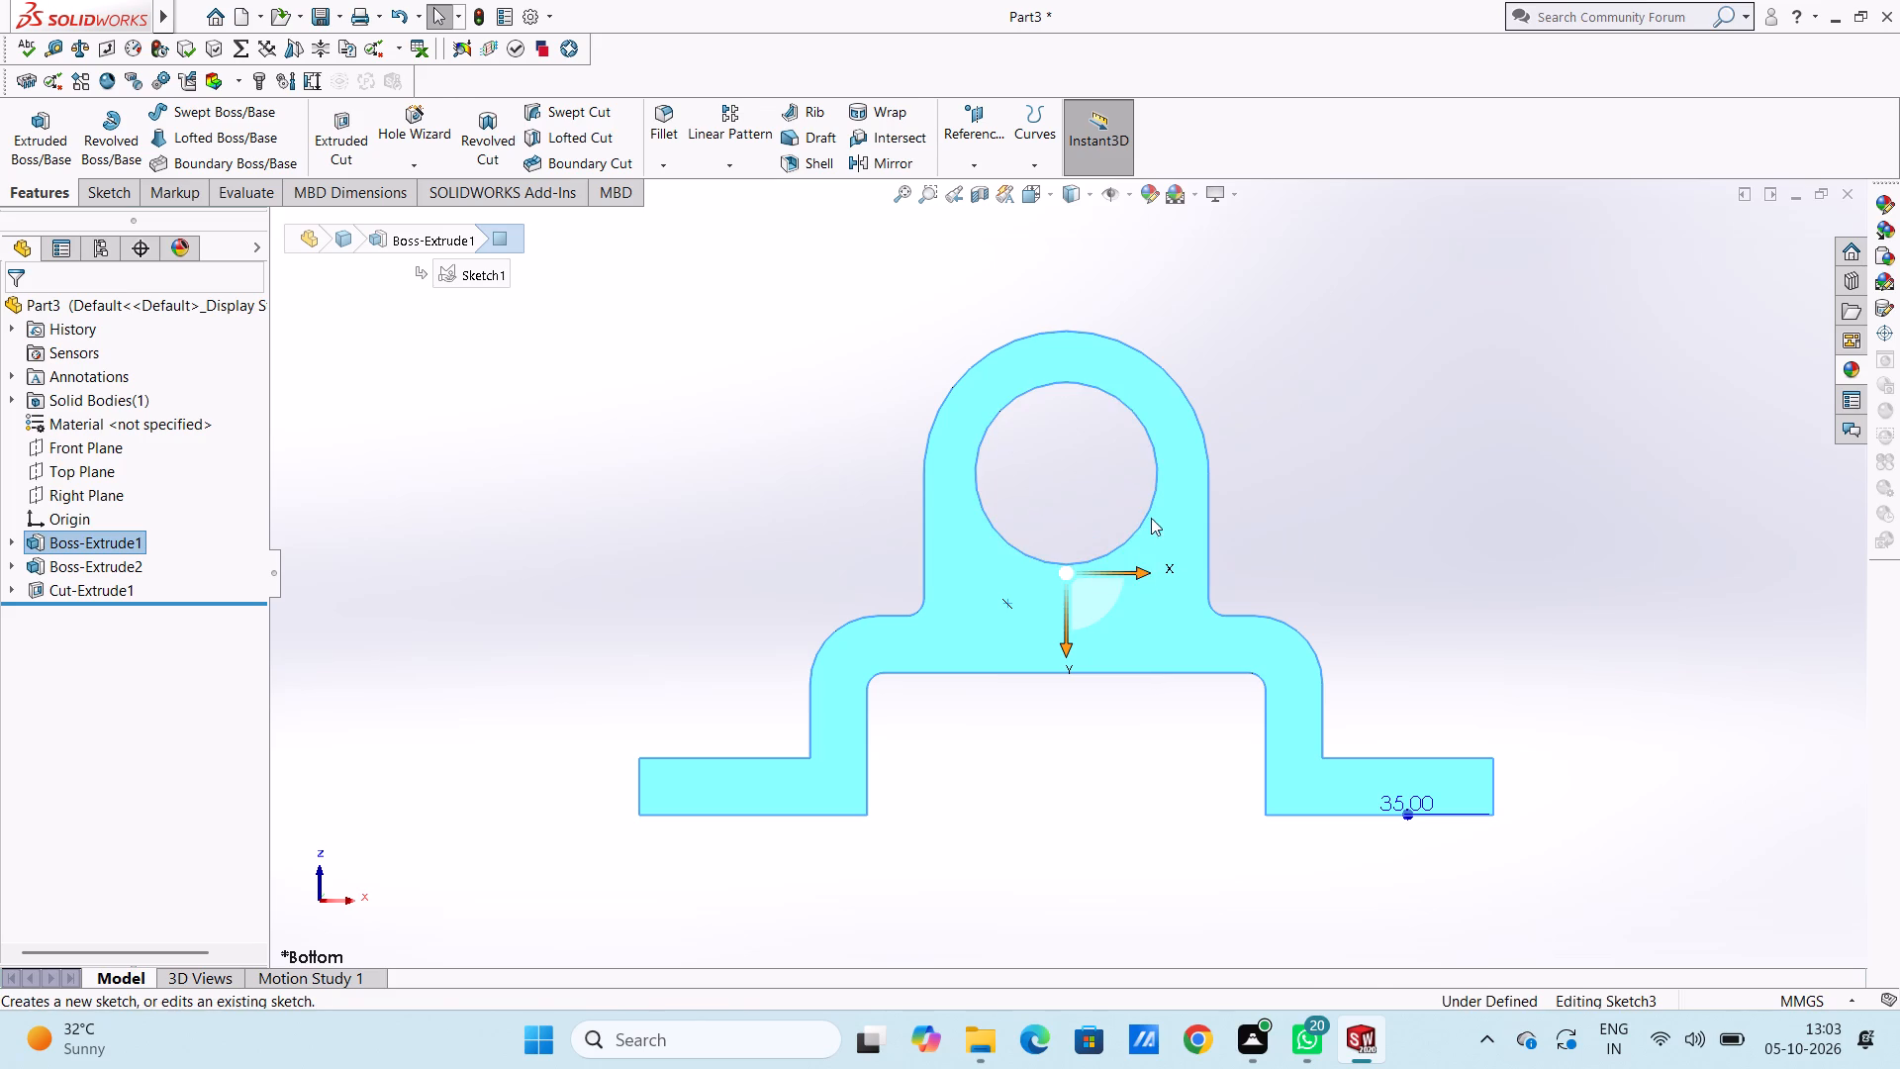
{"action": "left_click", "coordinate": [1432, 419]}
{"action": "key", "text": "ctrl+5"}
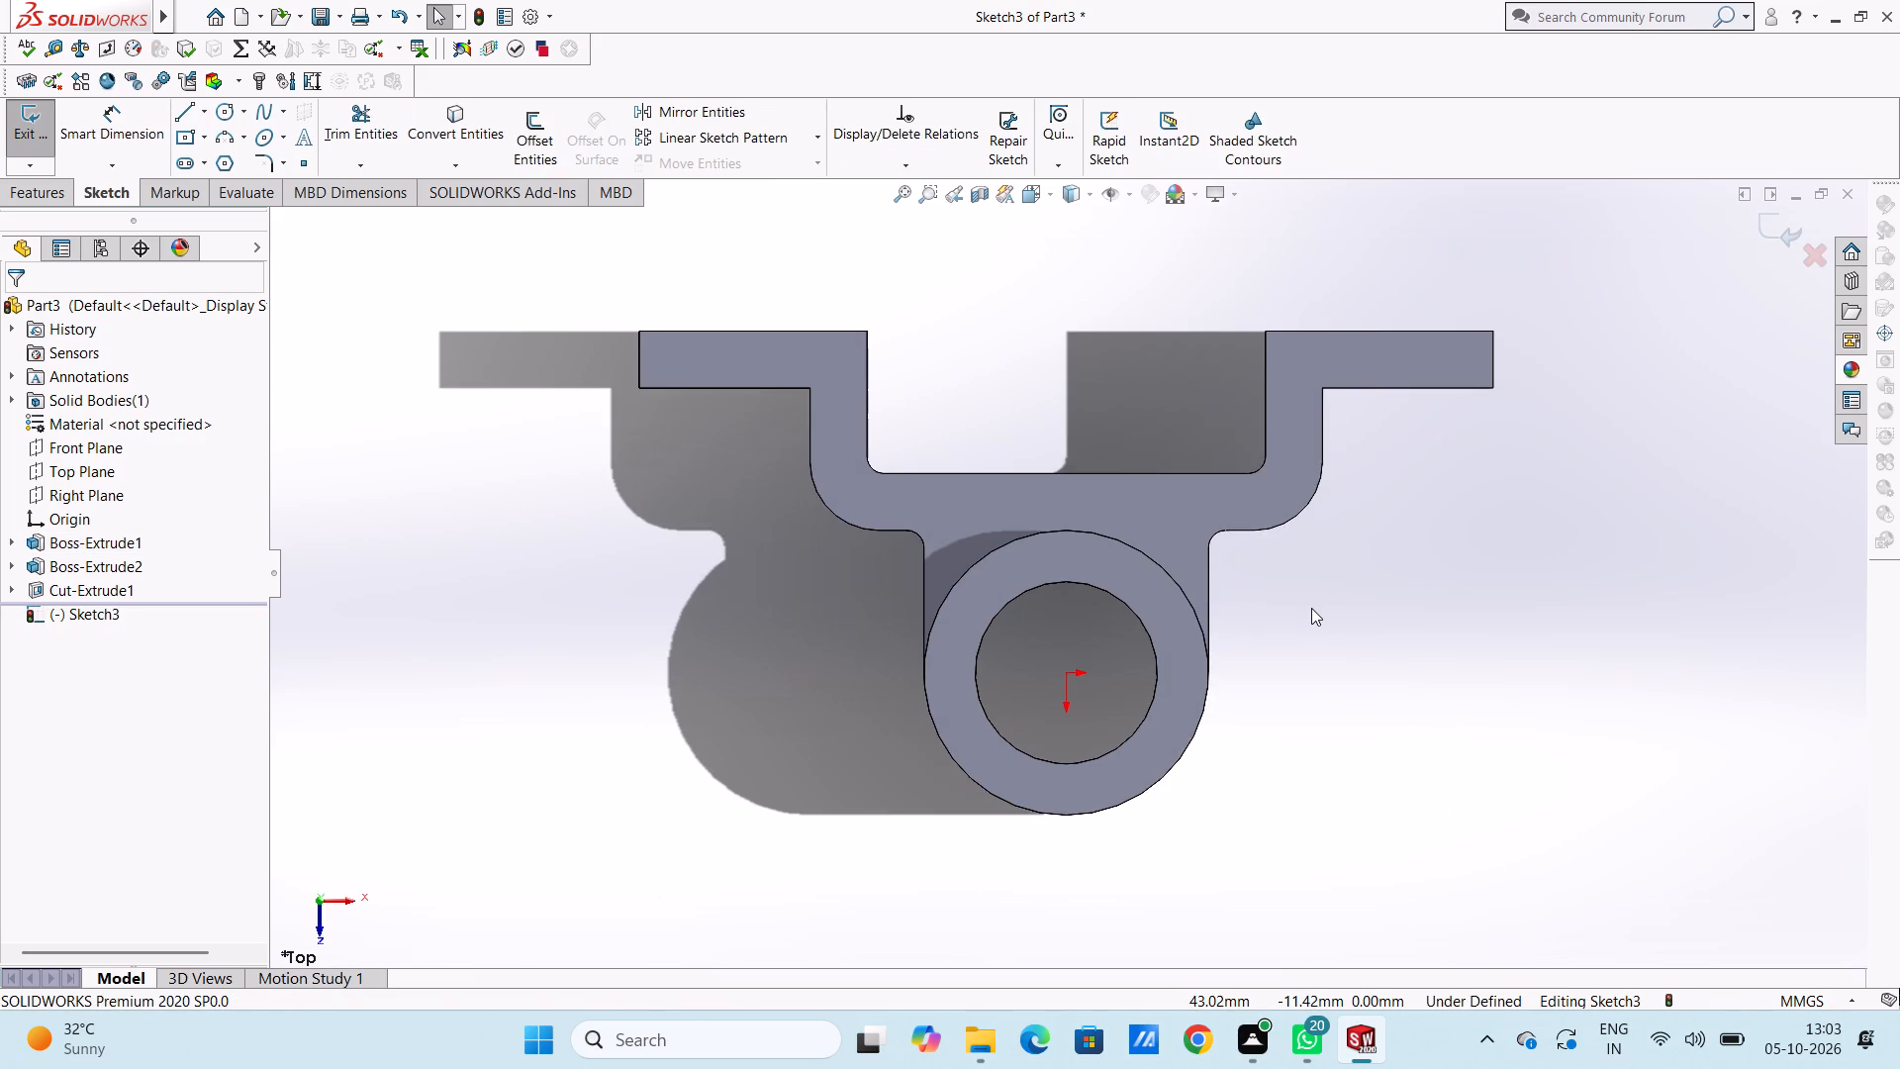
{"action": "scroll", "coordinate": [1311, 608], "scroll_direction": "up", "scroll_amount": 1}
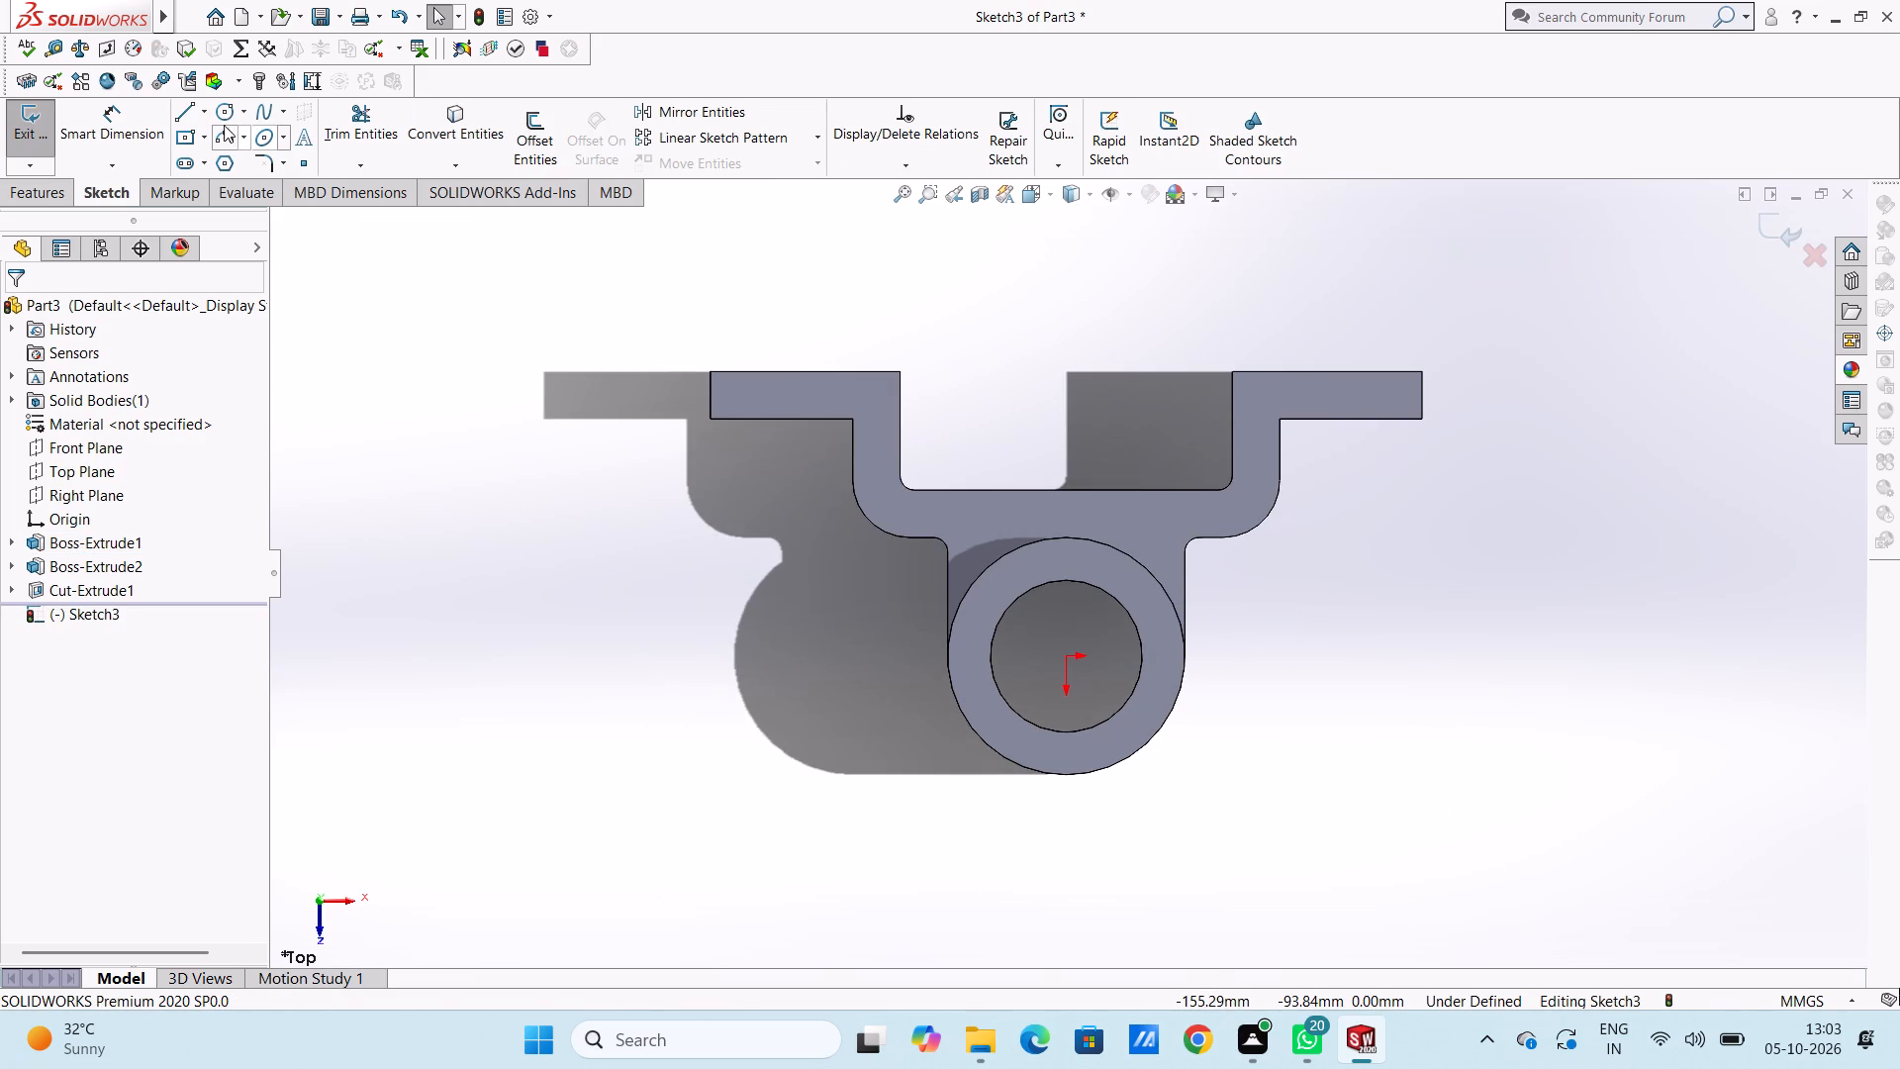
{"action": "left_click", "coordinate": [227, 106]}
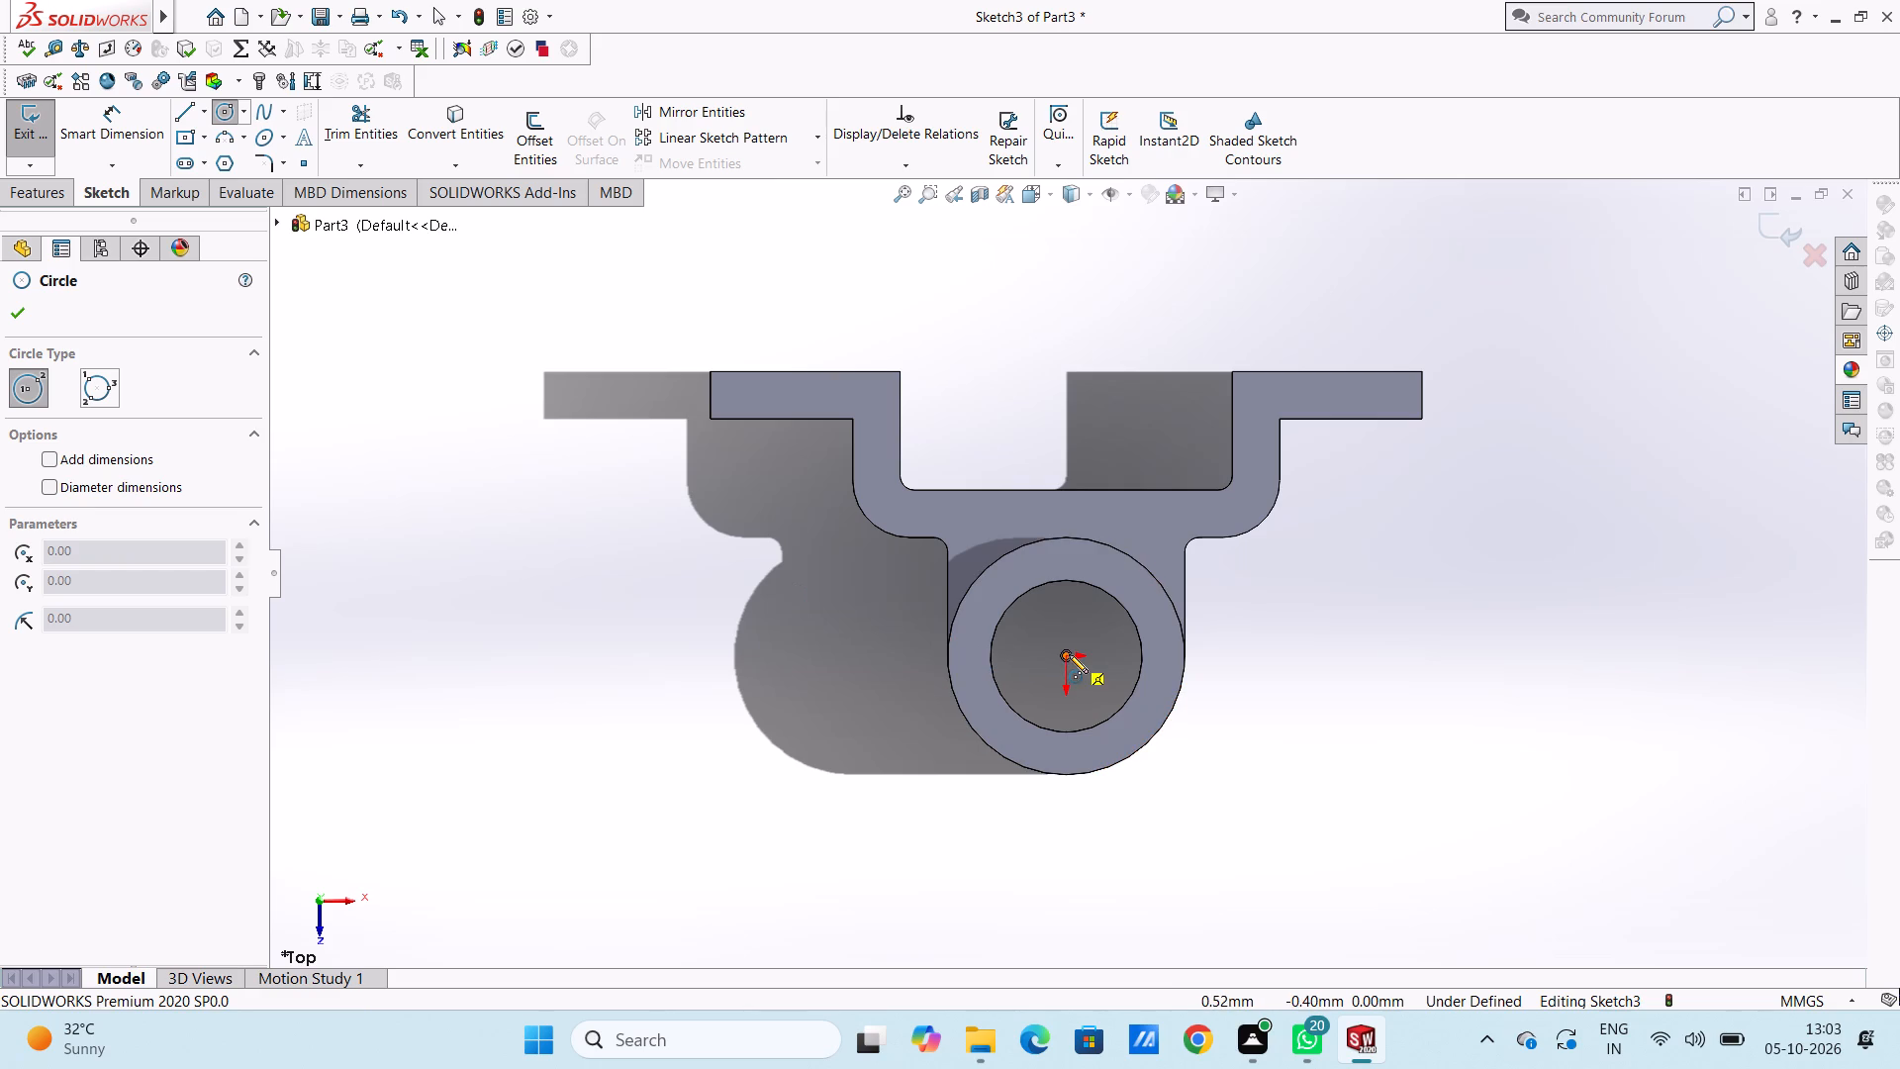
{"action": "left_click", "coordinate": [1069, 654]}
{"action": "left_click", "coordinate": [1096, 727]}
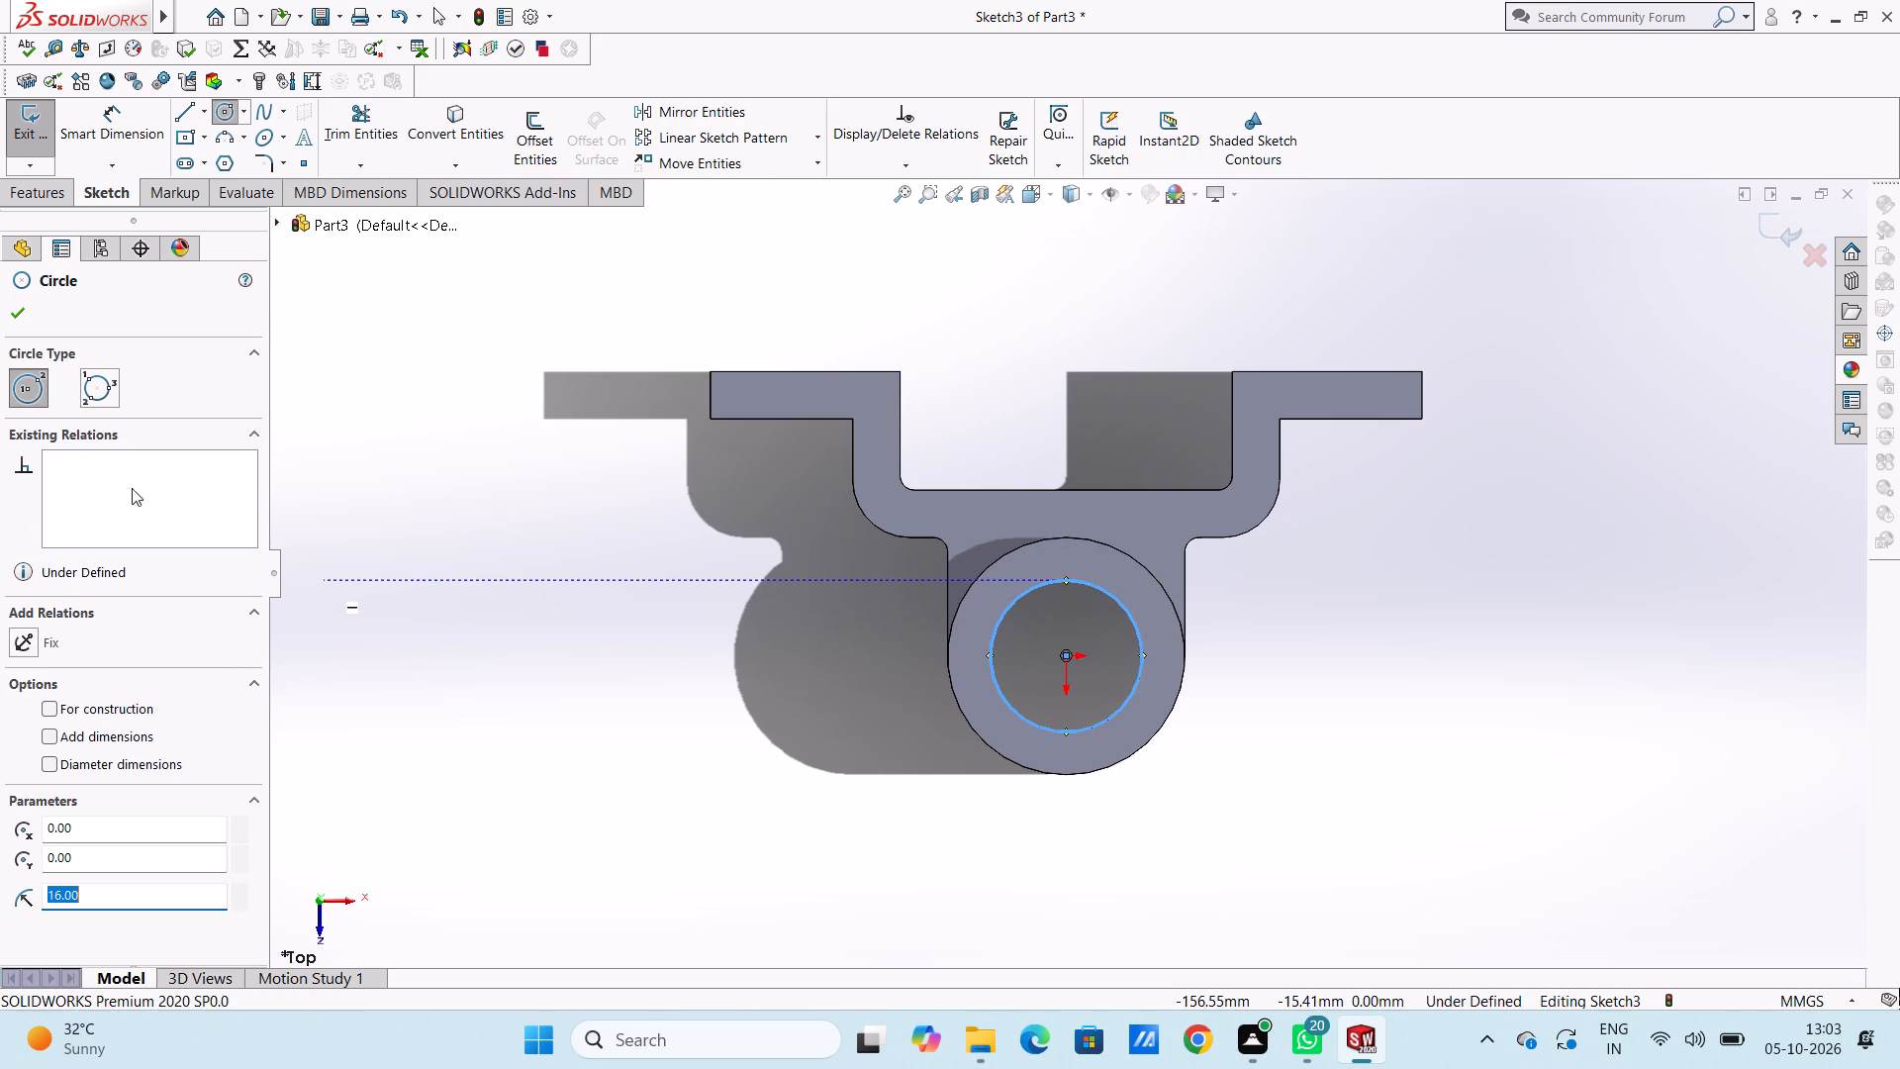
{"action": "left_click", "coordinate": [19, 322]}
Dimension the circle's diameter as 32 mm.
{"action": "left_click", "coordinate": [127, 133]}
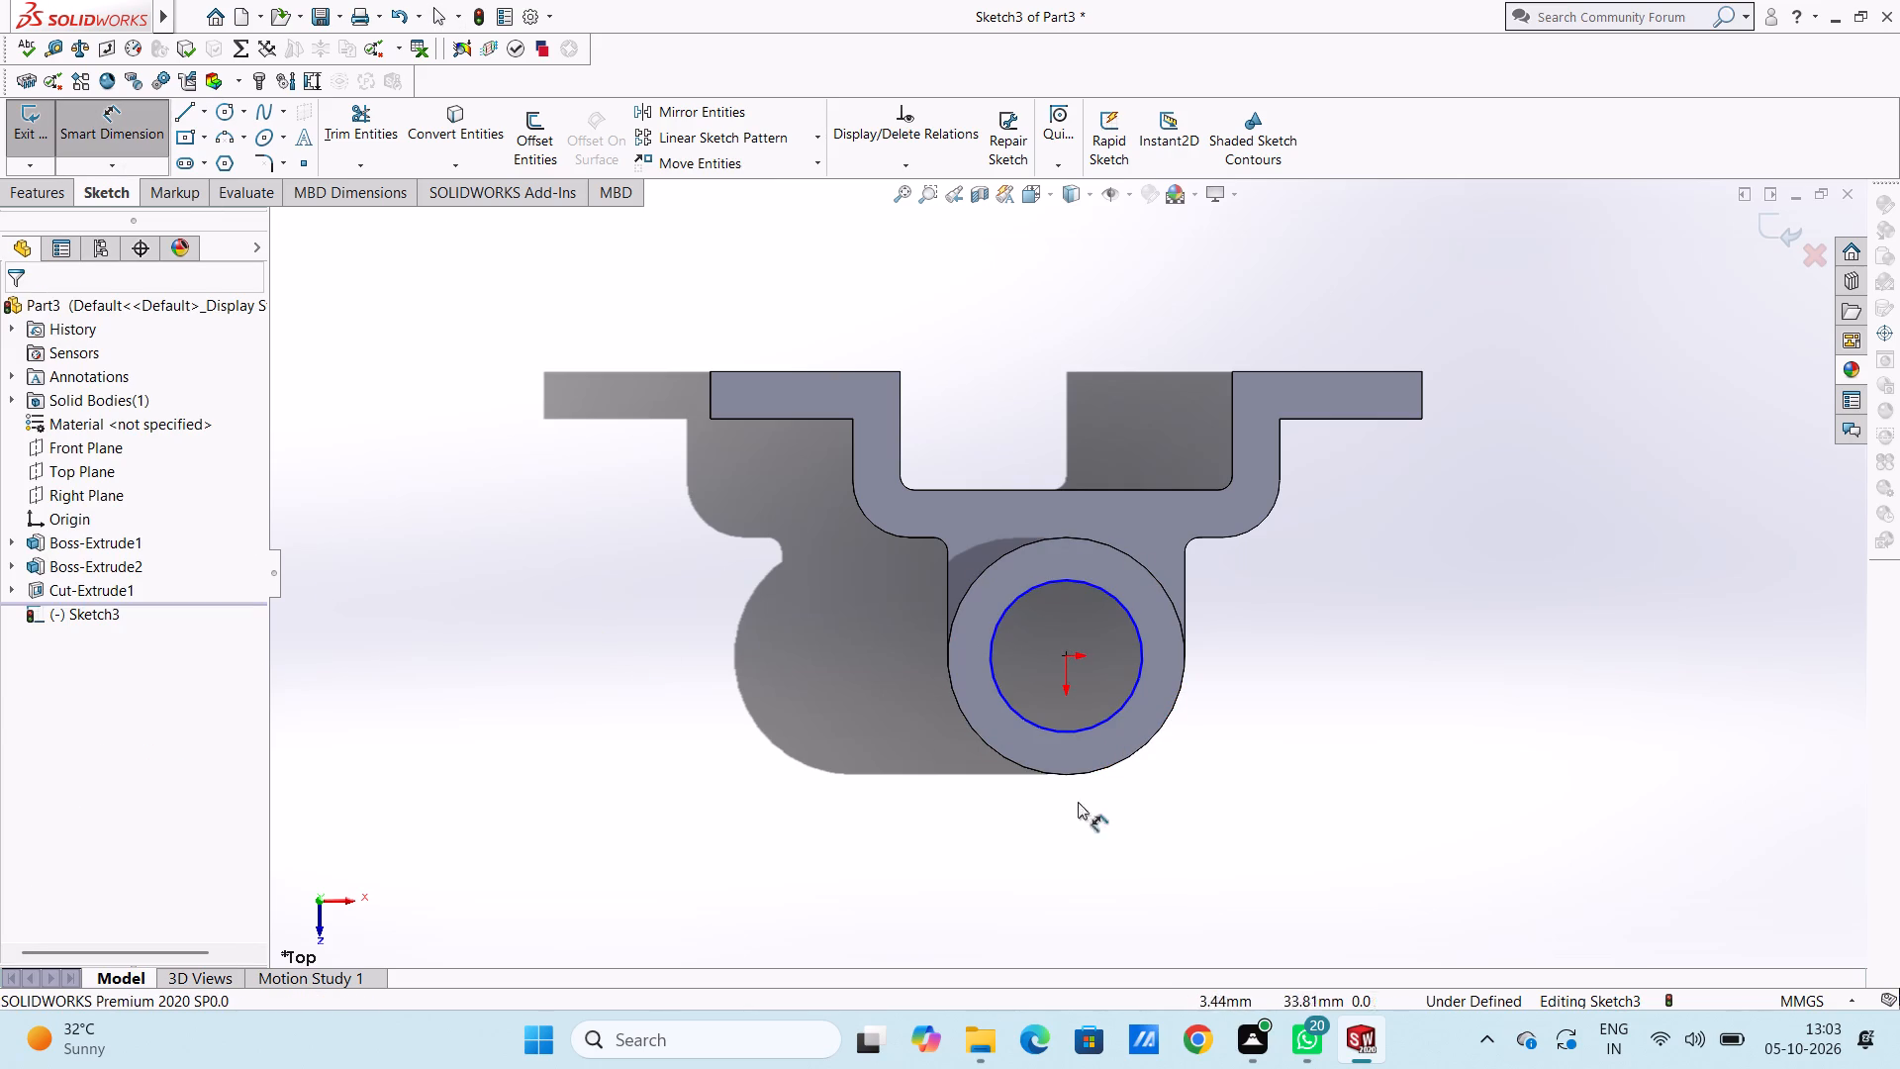
{"action": "left_click", "coordinate": [1020, 709]}
{"action": "left_click", "coordinate": [1018, 712]}
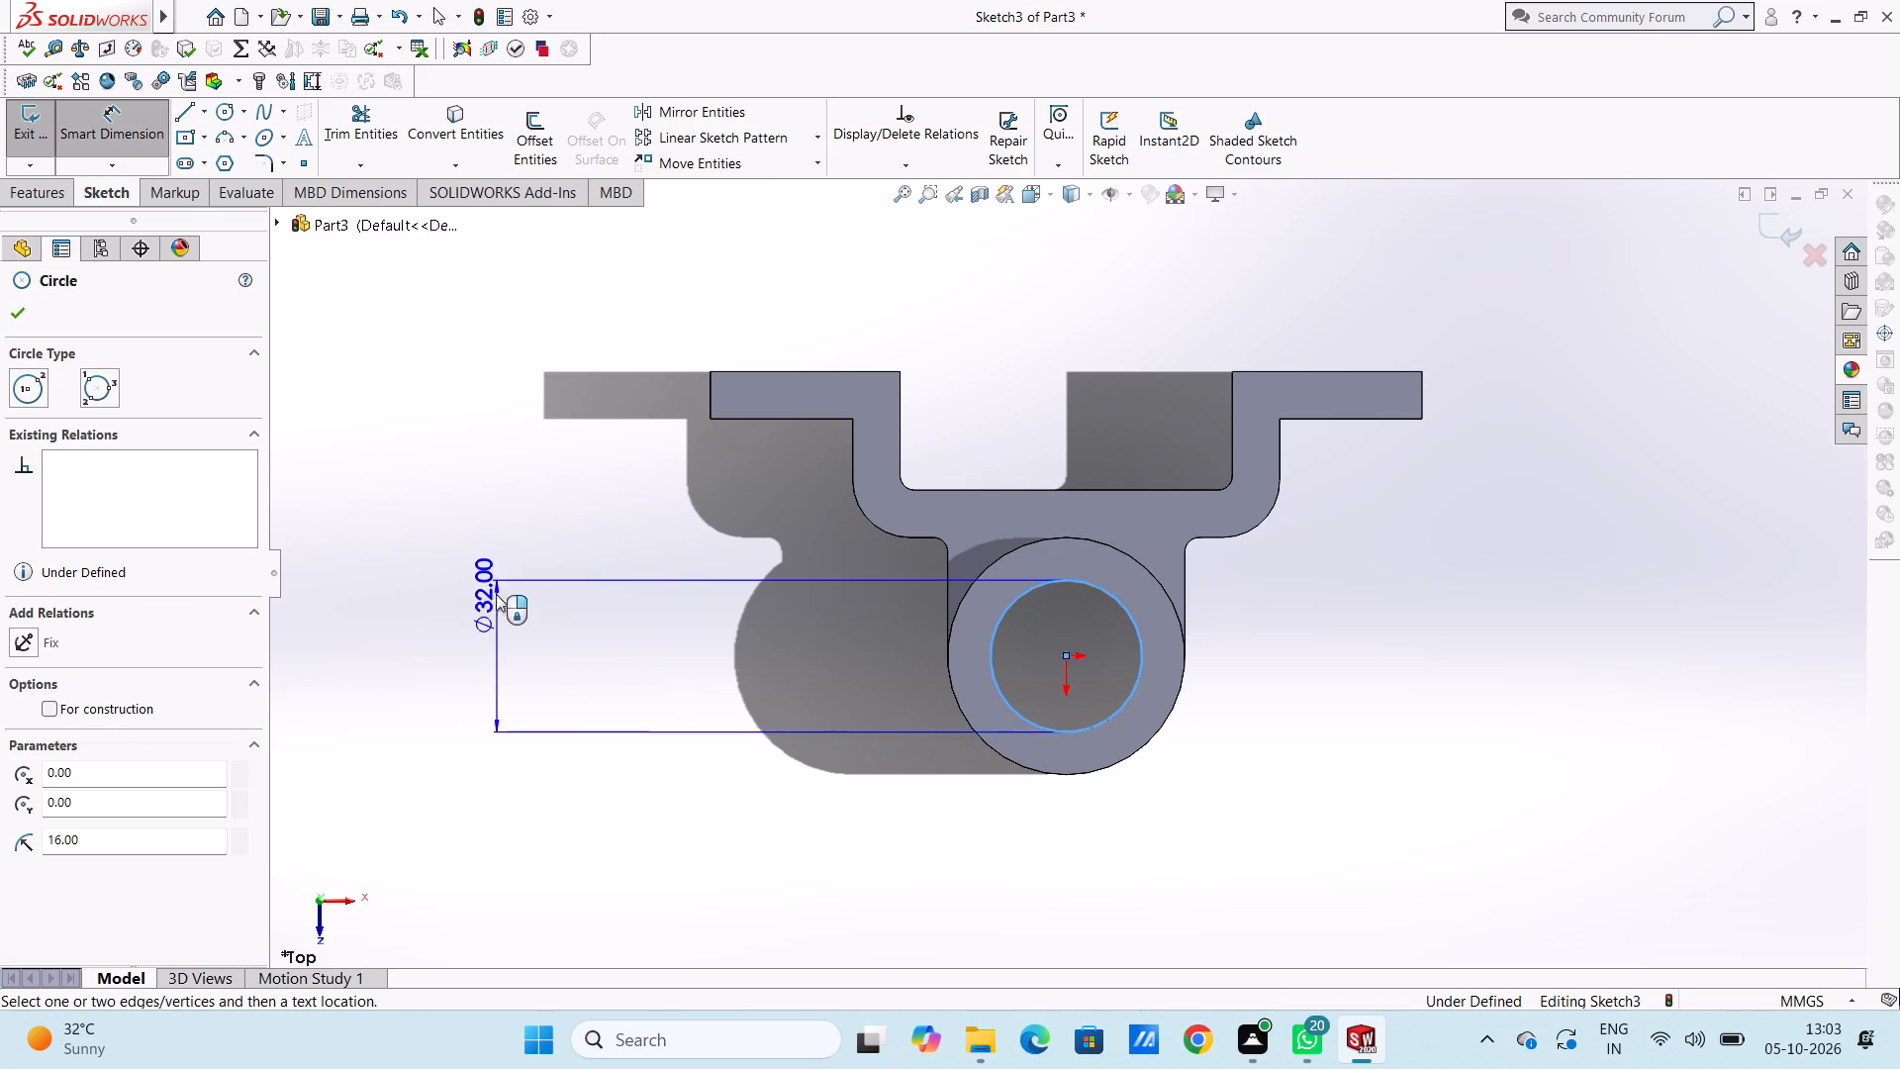
{"action": "left_click", "coordinate": [538, 522]}
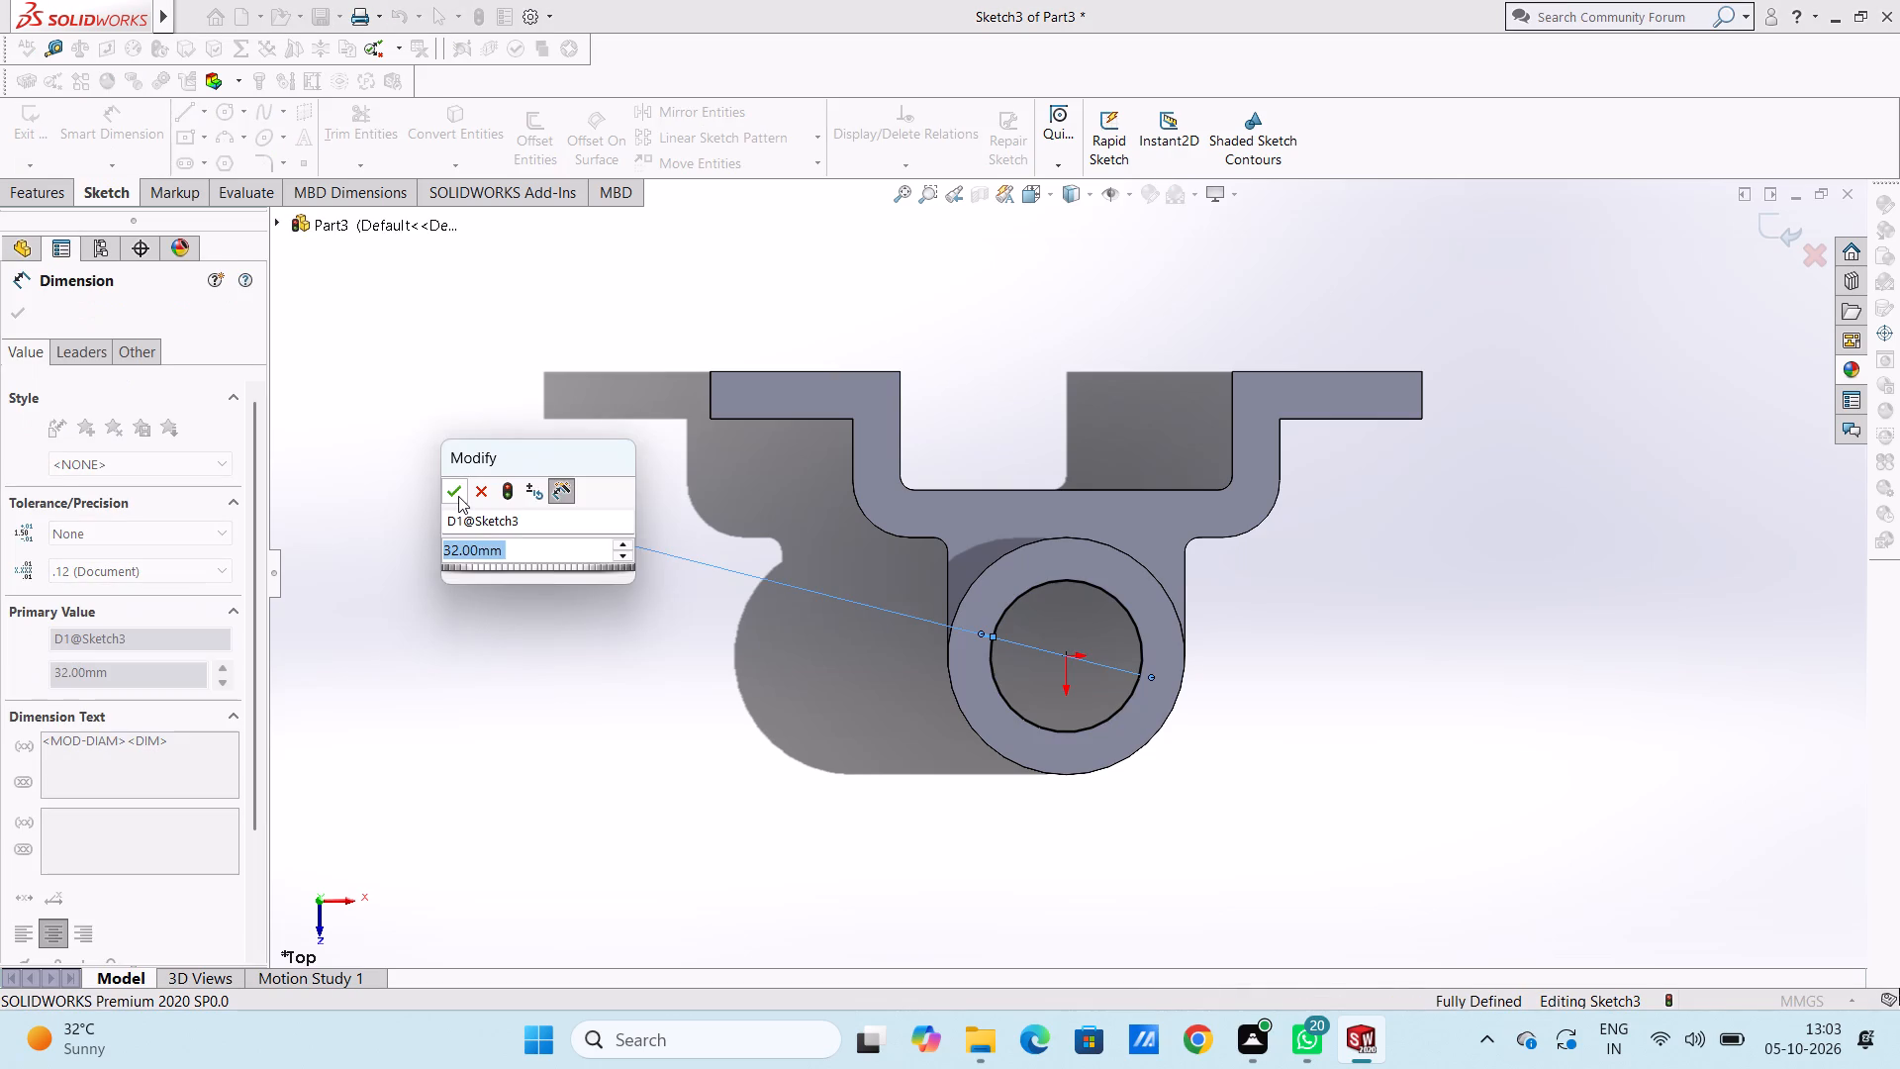
{"action": "left_click", "coordinate": [458, 494]}
{"action": "left_click", "coordinate": [467, 423]}
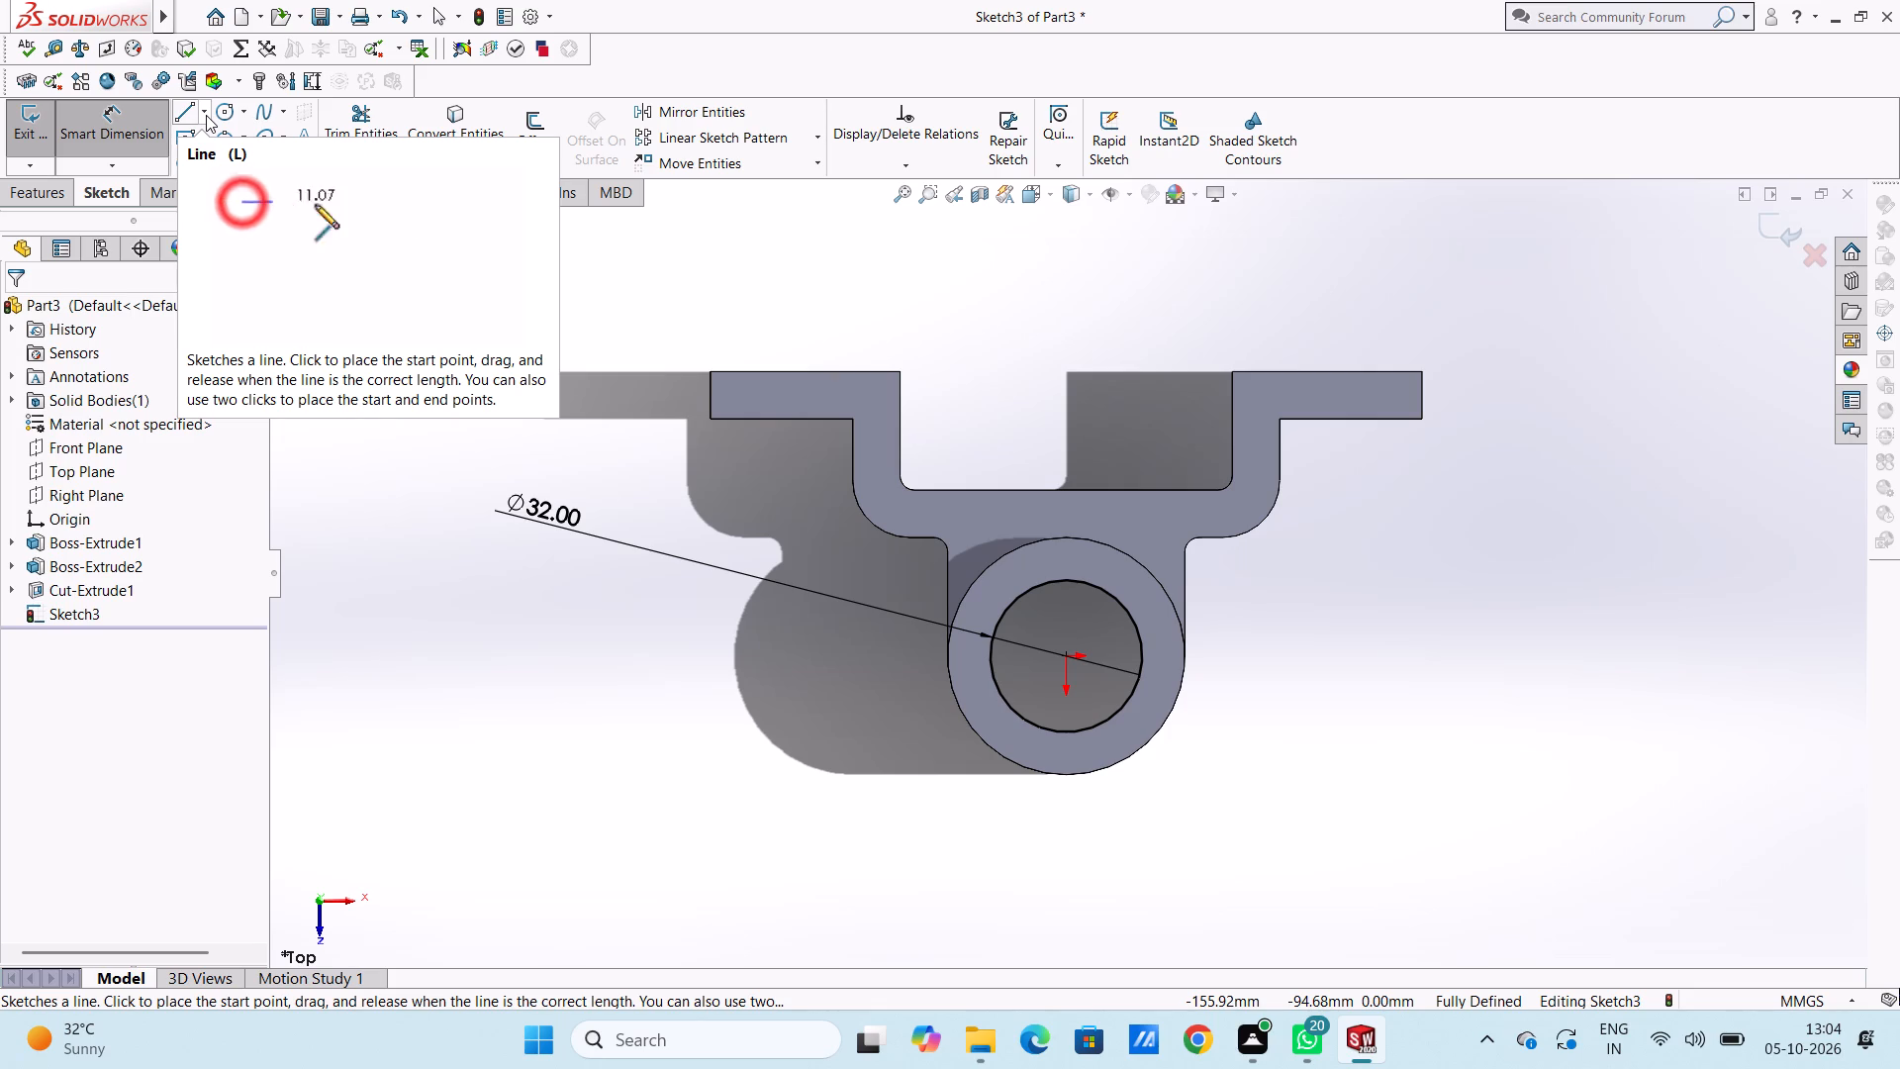
Draw a 45 mm horizontal line outward from a point below the origin, just outside the boss, and a 90 mm line back over it.
{"action": "left_click", "coordinate": [206, 115]}
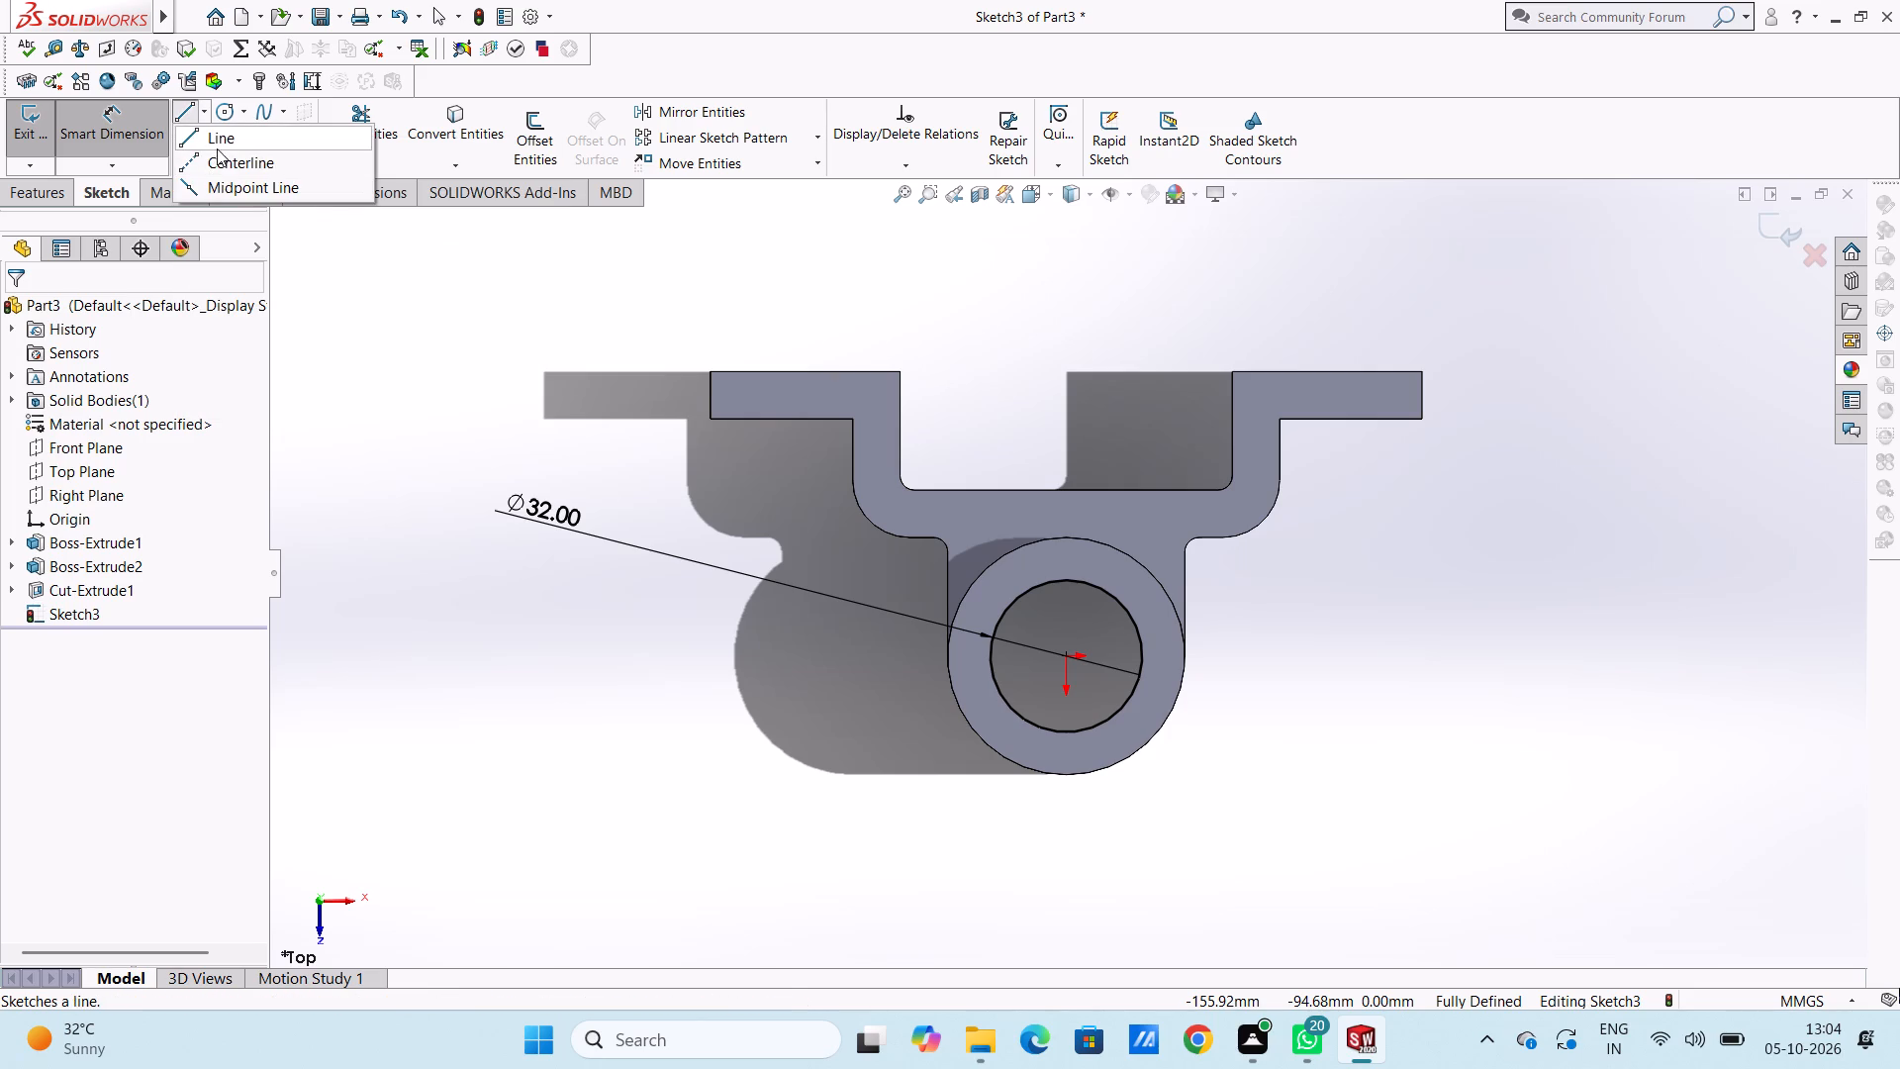
{"action": "left_click", "coordinate": [219, 136]}
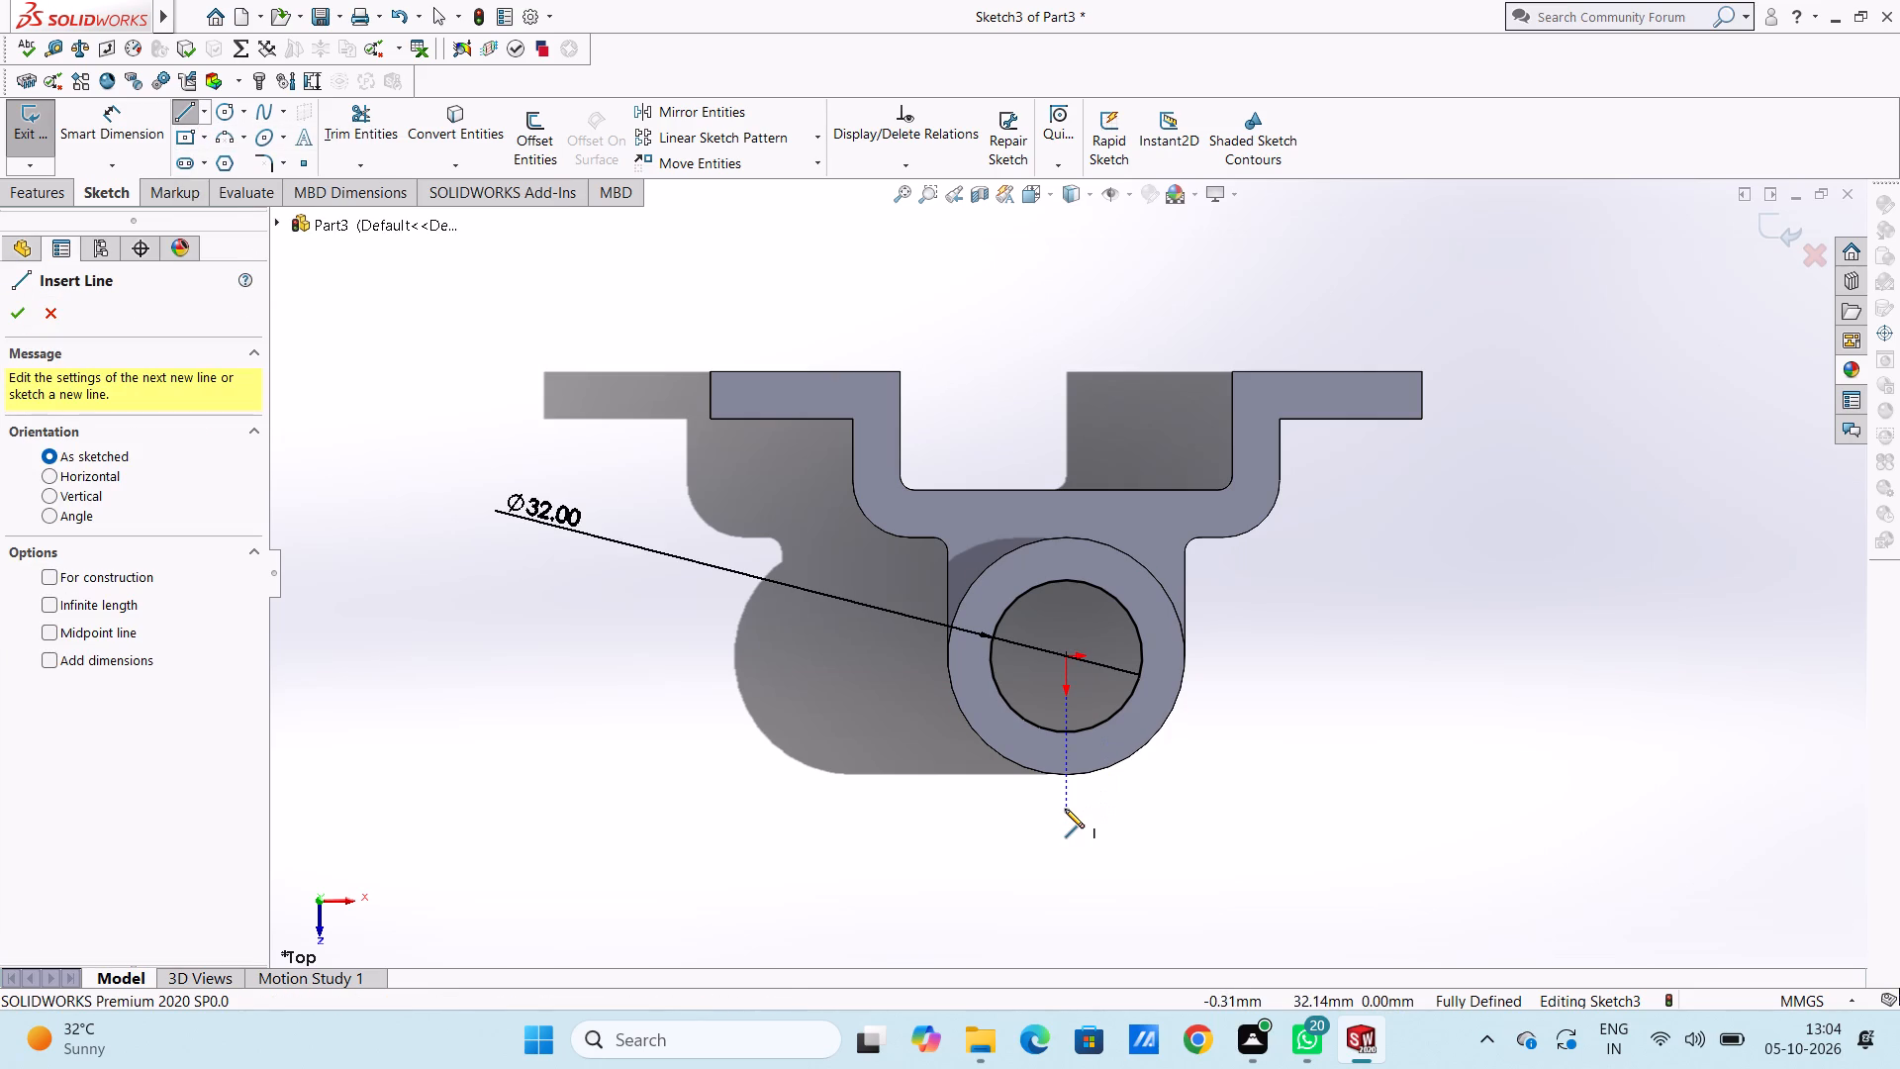
{"action": "left_click", "coordinate": [1065, 809]}
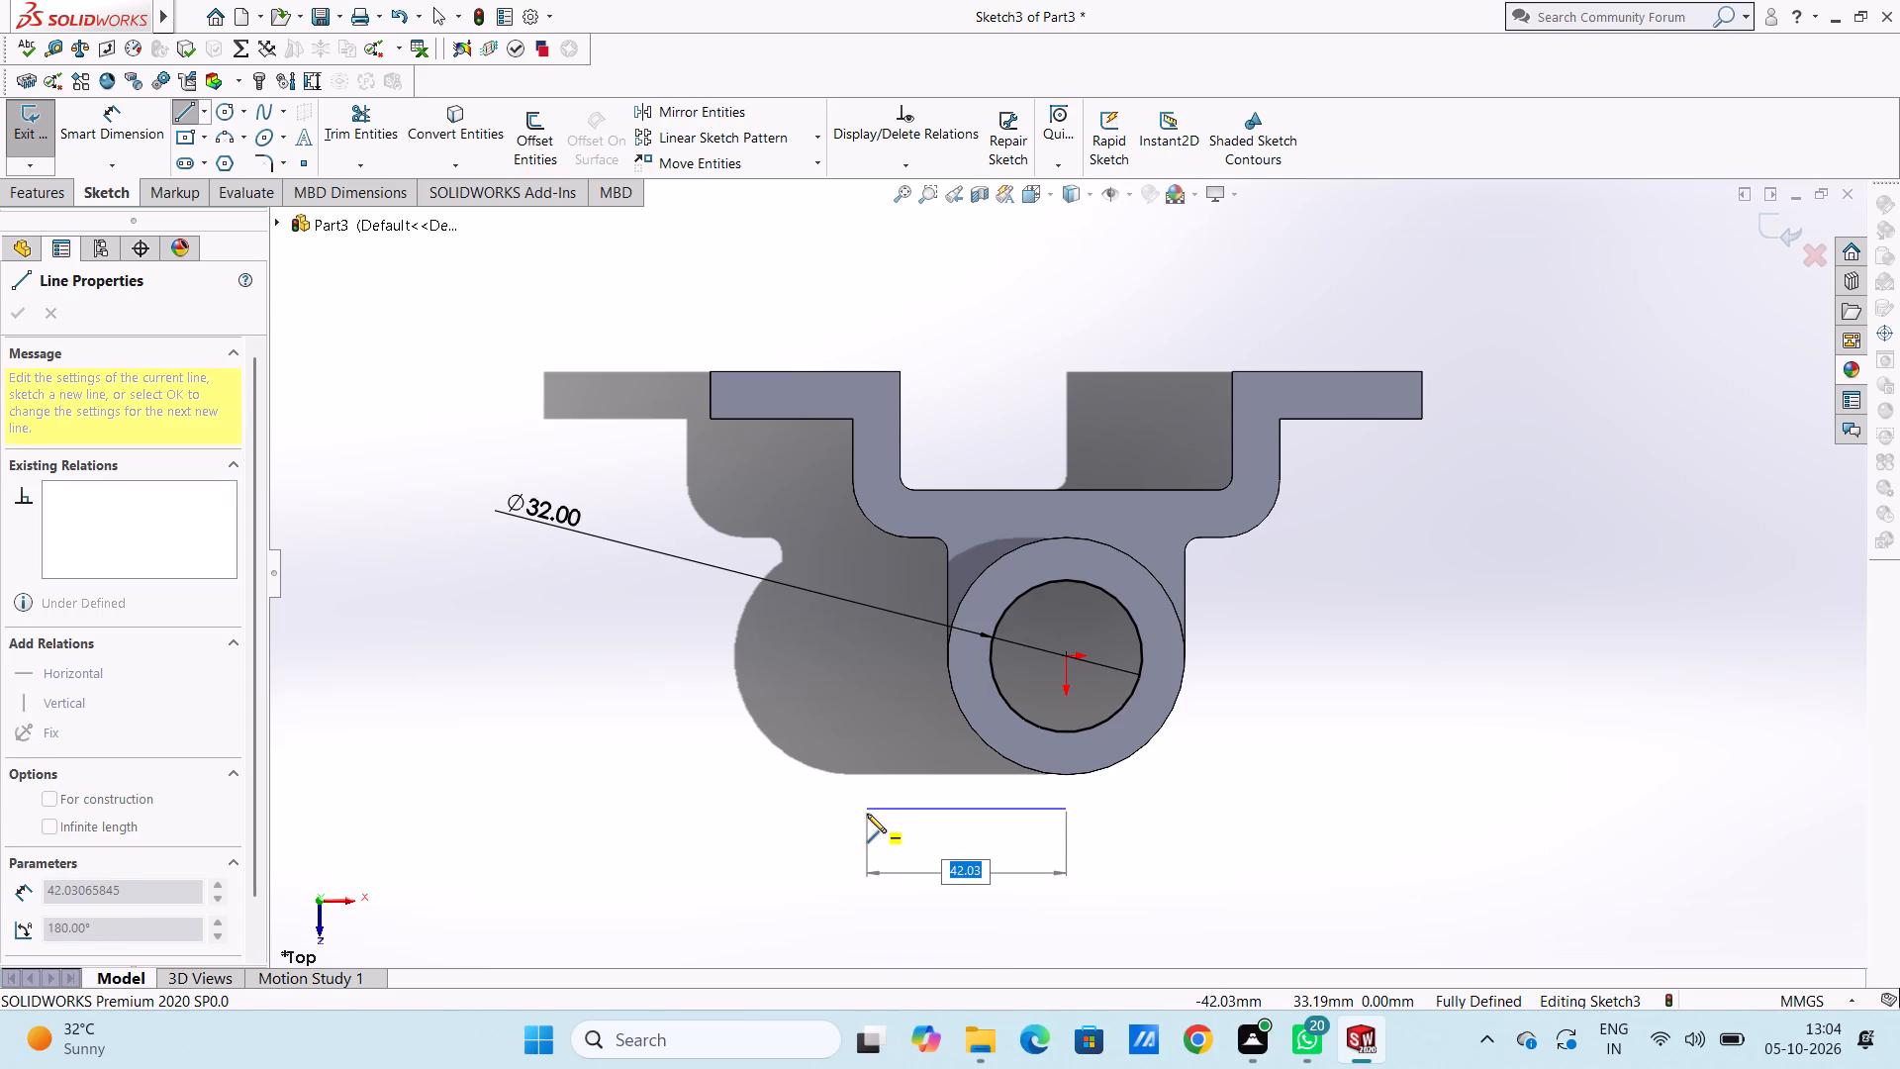
{"action": "type", "text": "45"}
{"action": "key", "text": "Return"}
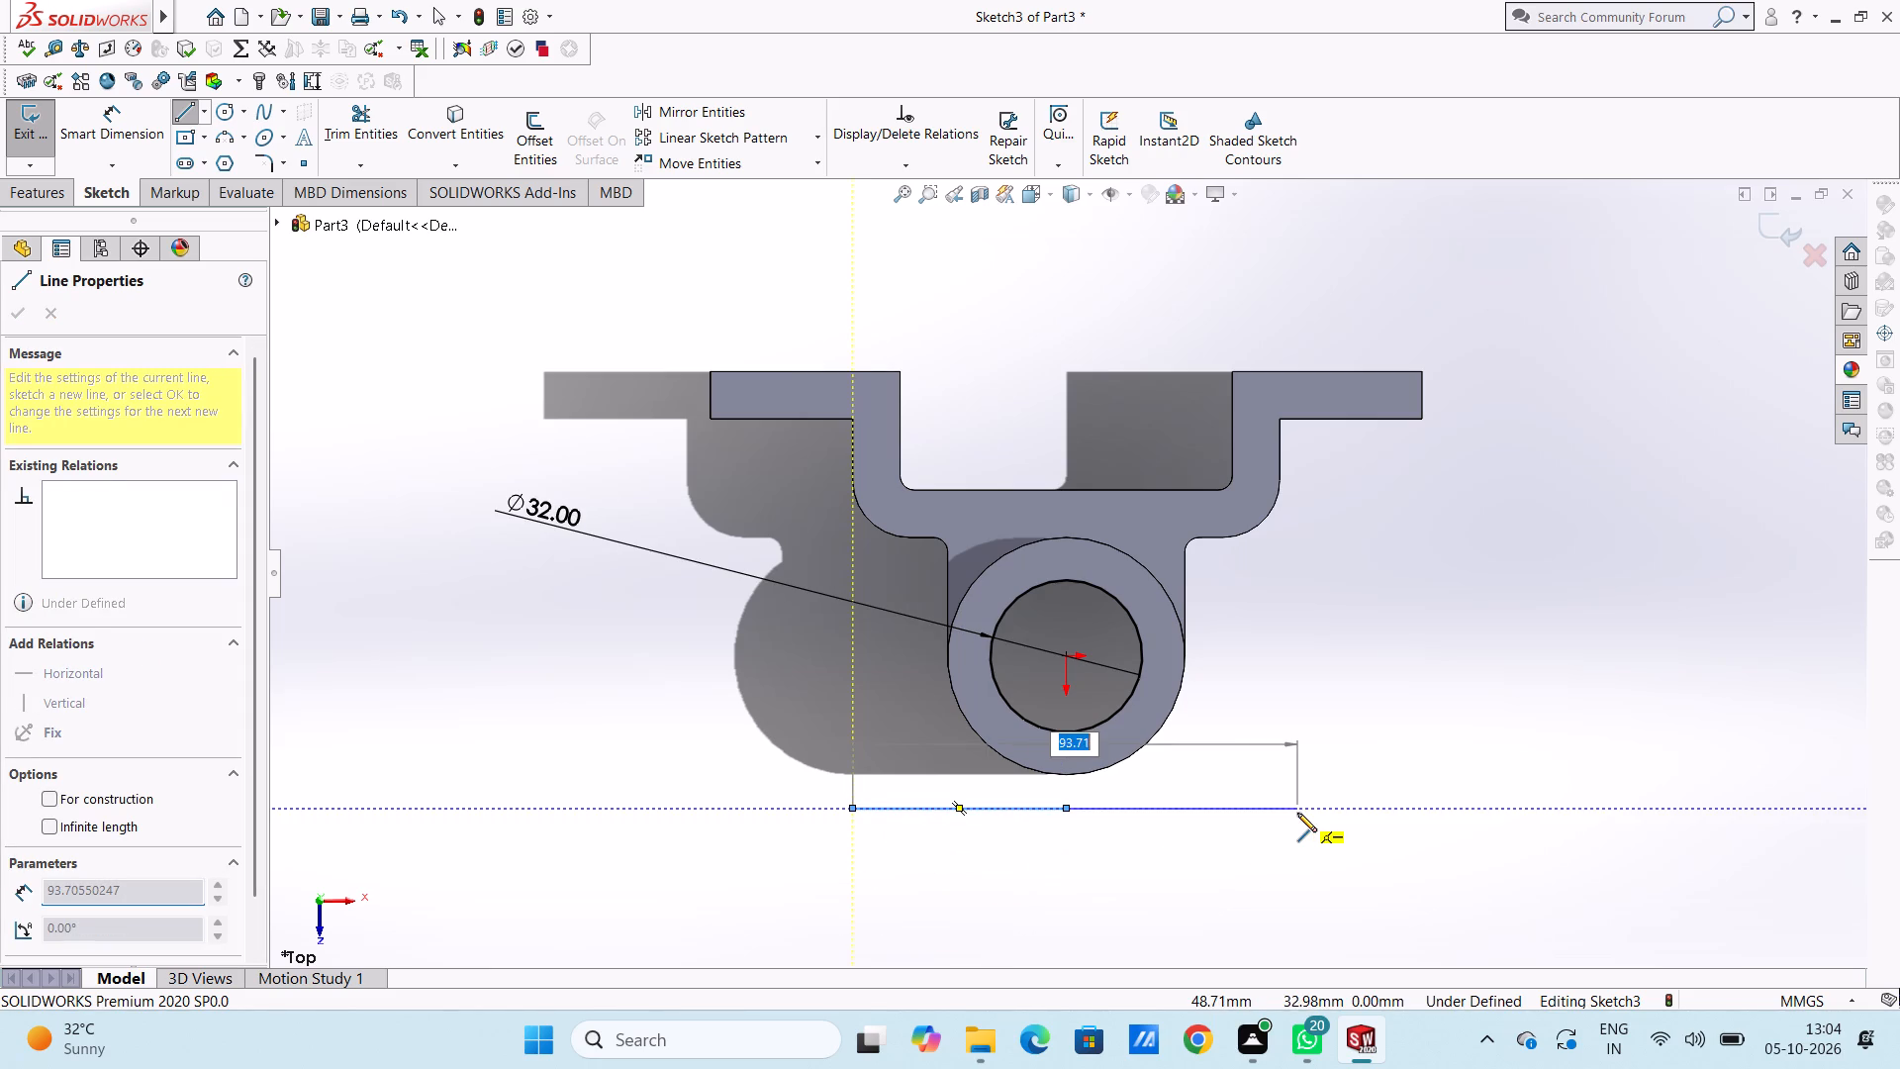
{"action": "type", "text": "90"}
{"action": "key", "text": "Return"}
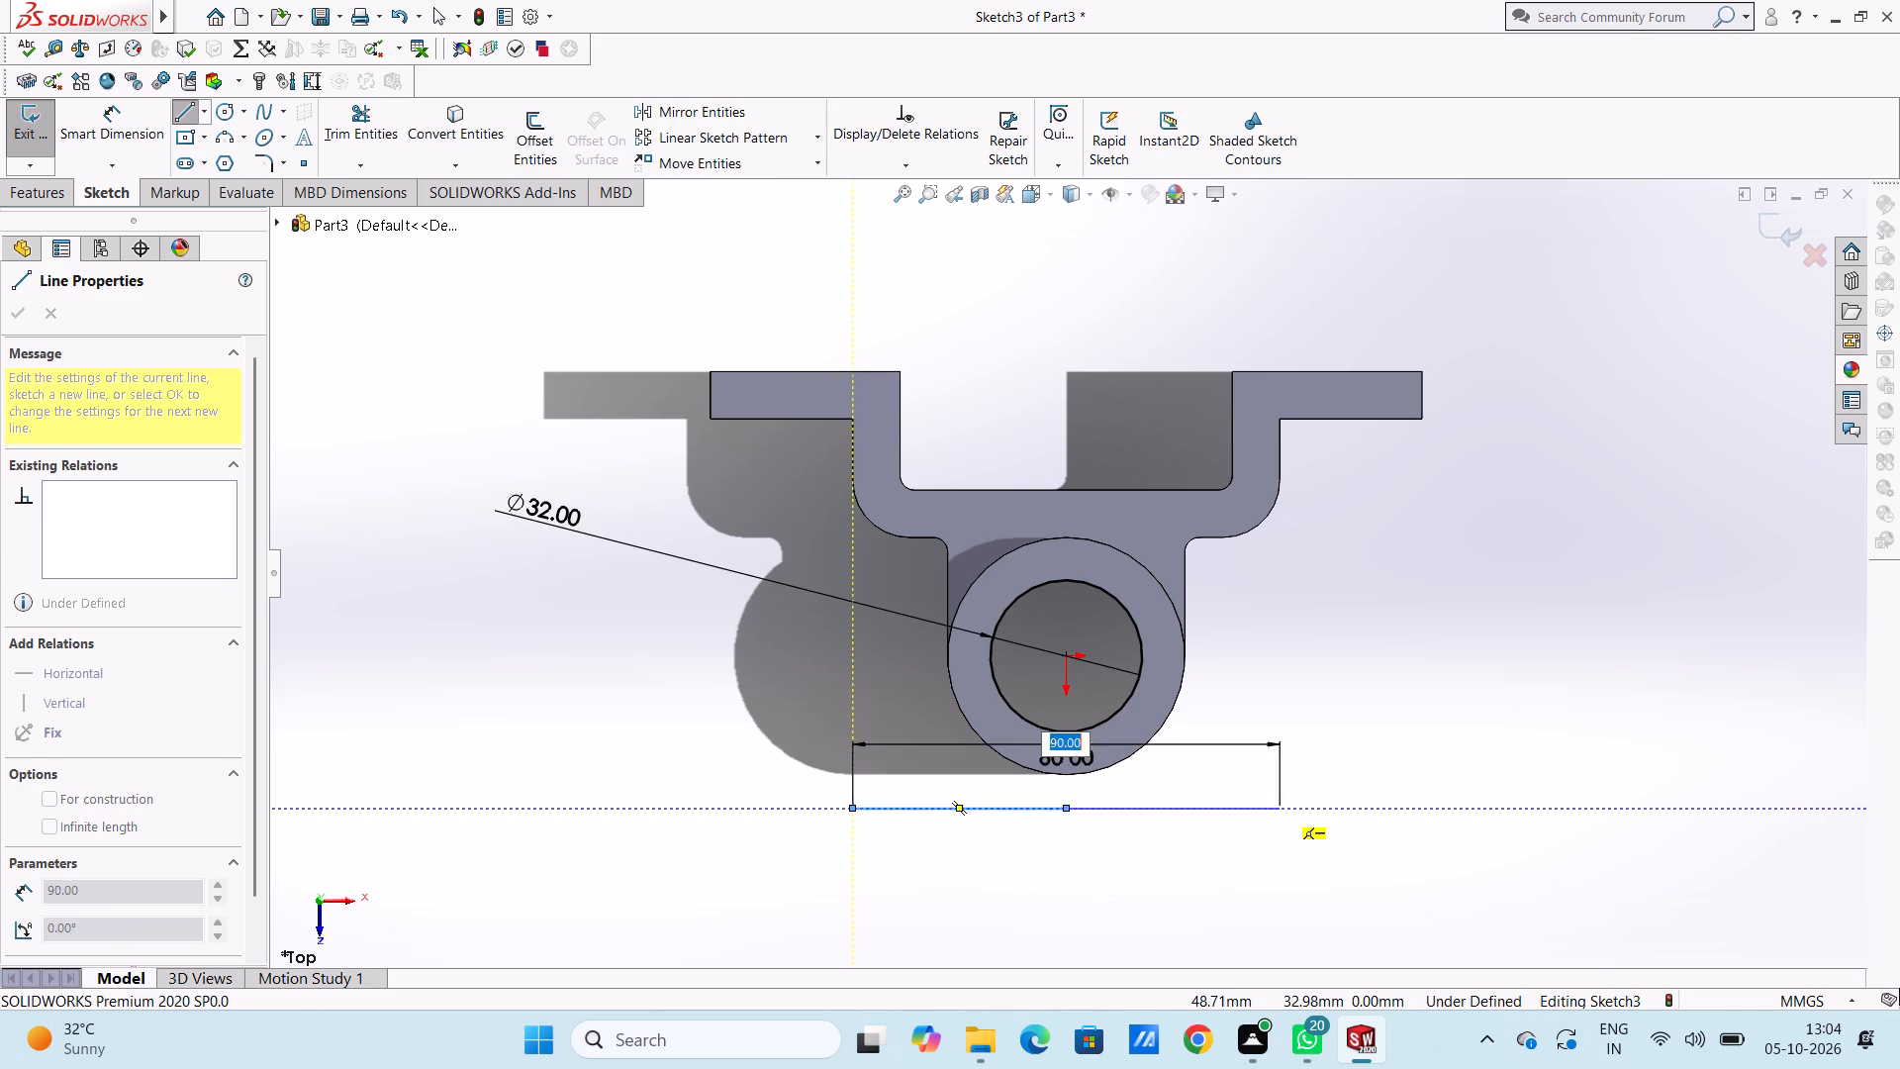
{"action": "key", "text": "Escape"}
{"action": "key", "text": "Escape"}
{"action": "key", "text": "Escape"}
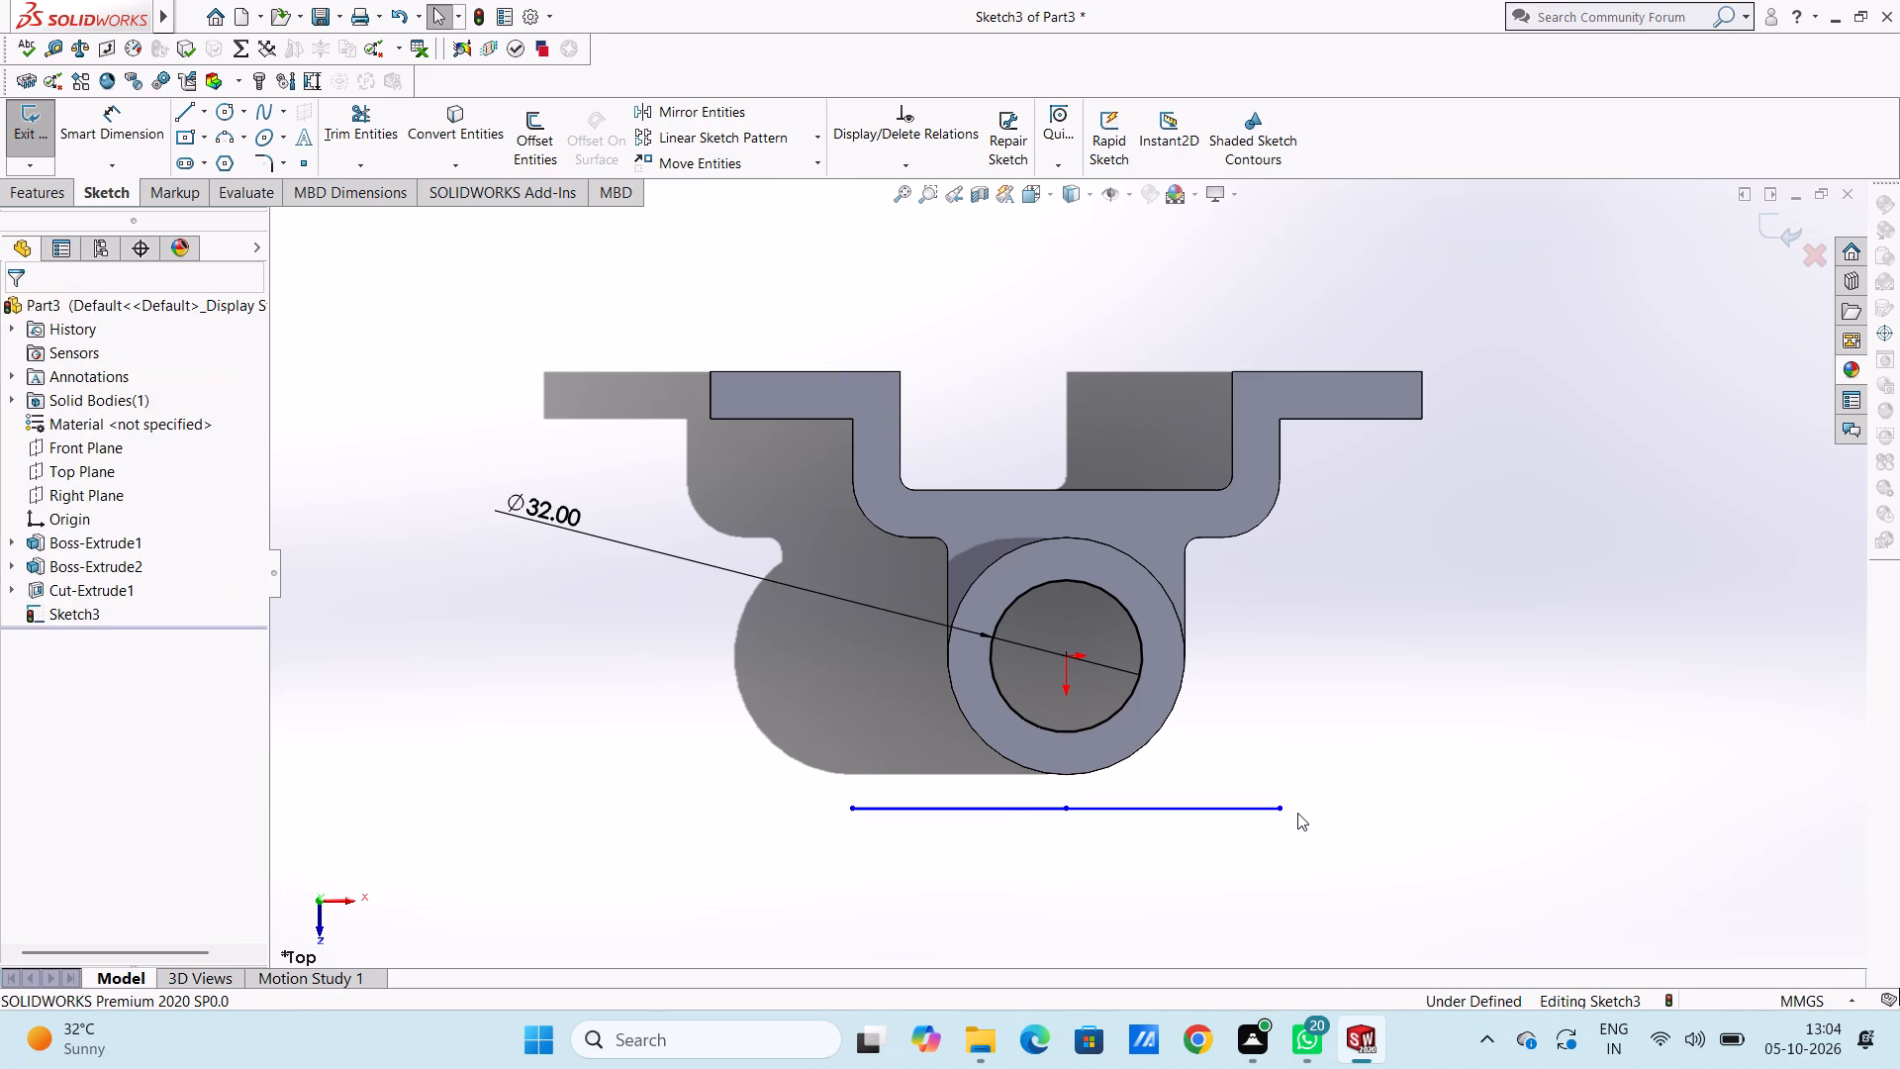
Delete the 45 mm line segment, keeping the 90 mm line.
{"action": "left_click", "coordinate": [994, 812]}
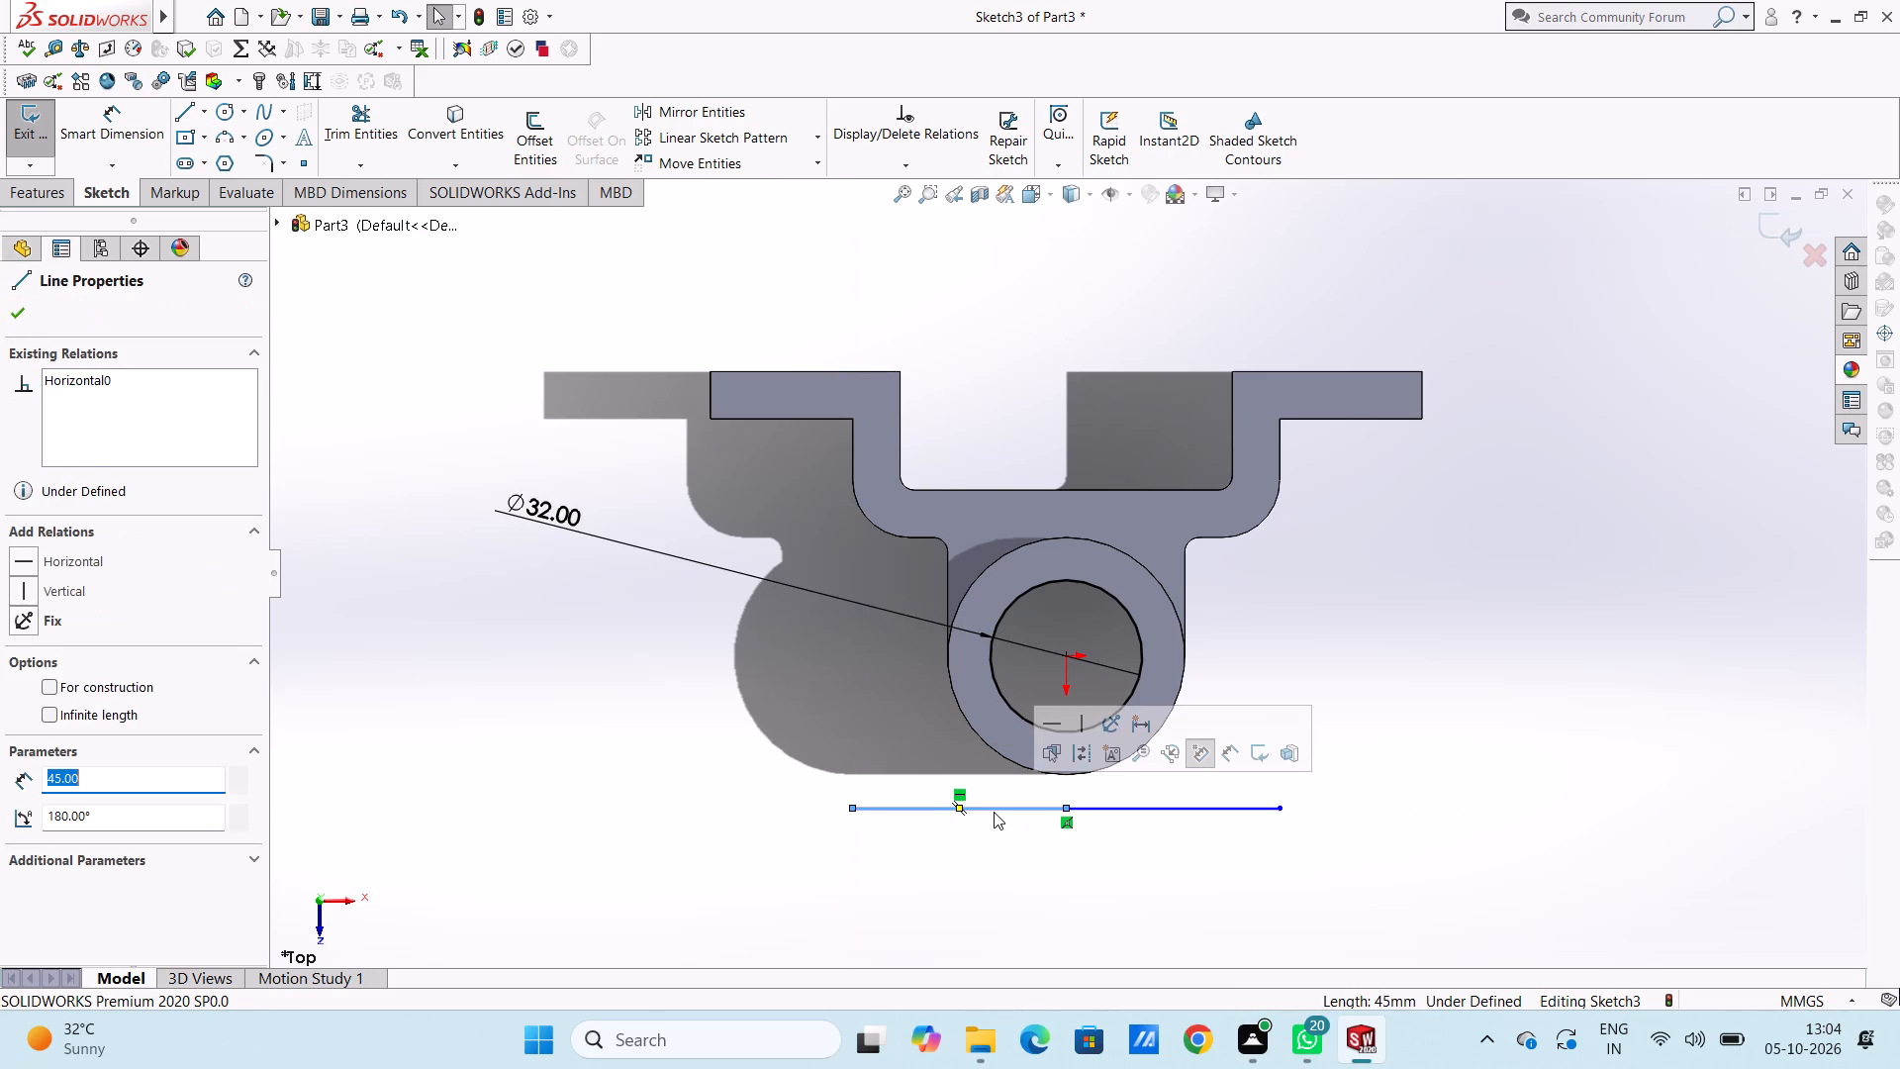
{"action": "key", "text": "Delete"}
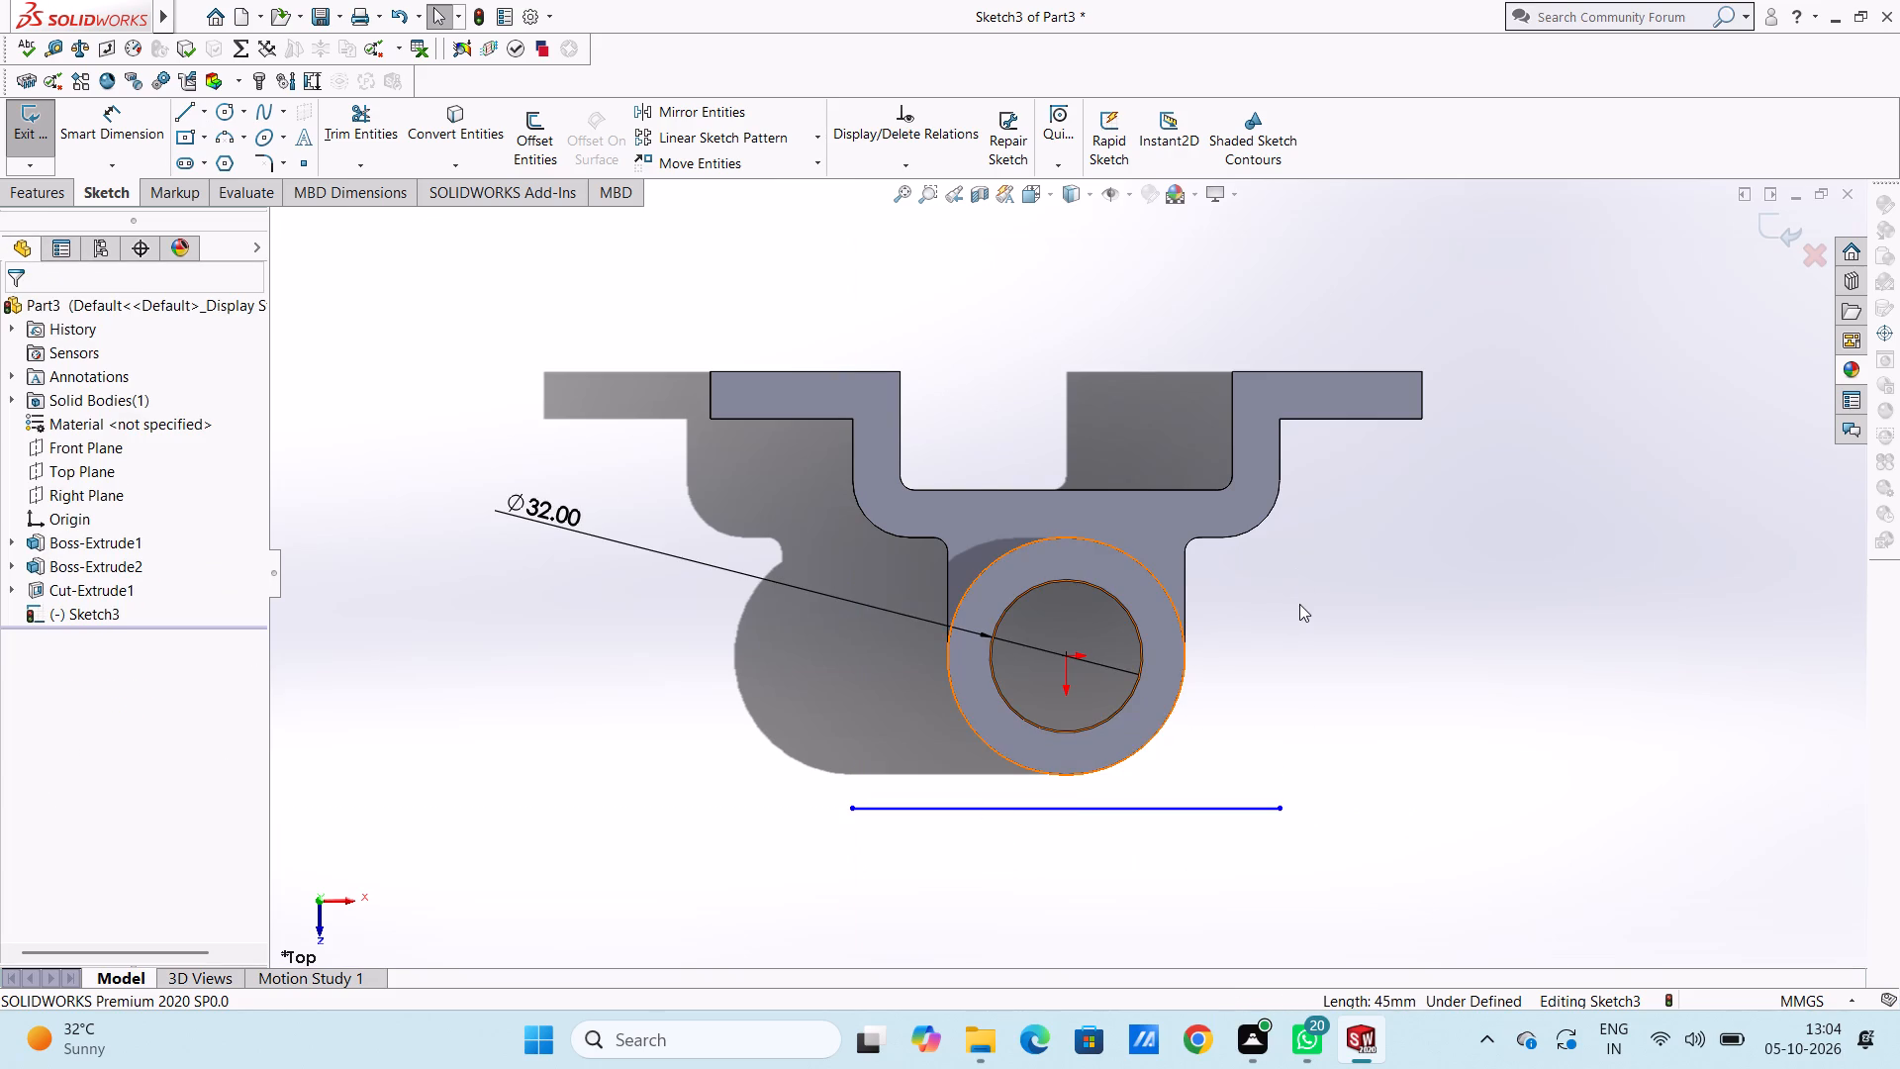
Dimension the 90 mm line at a distance of 28 mm from the origin.
{"action": "scroll", "coordinate": [1299, 604], "scroll_direction": "up", "scroll_amount": 1}
{"action": "left_click", "coordinate": [116, 125]}
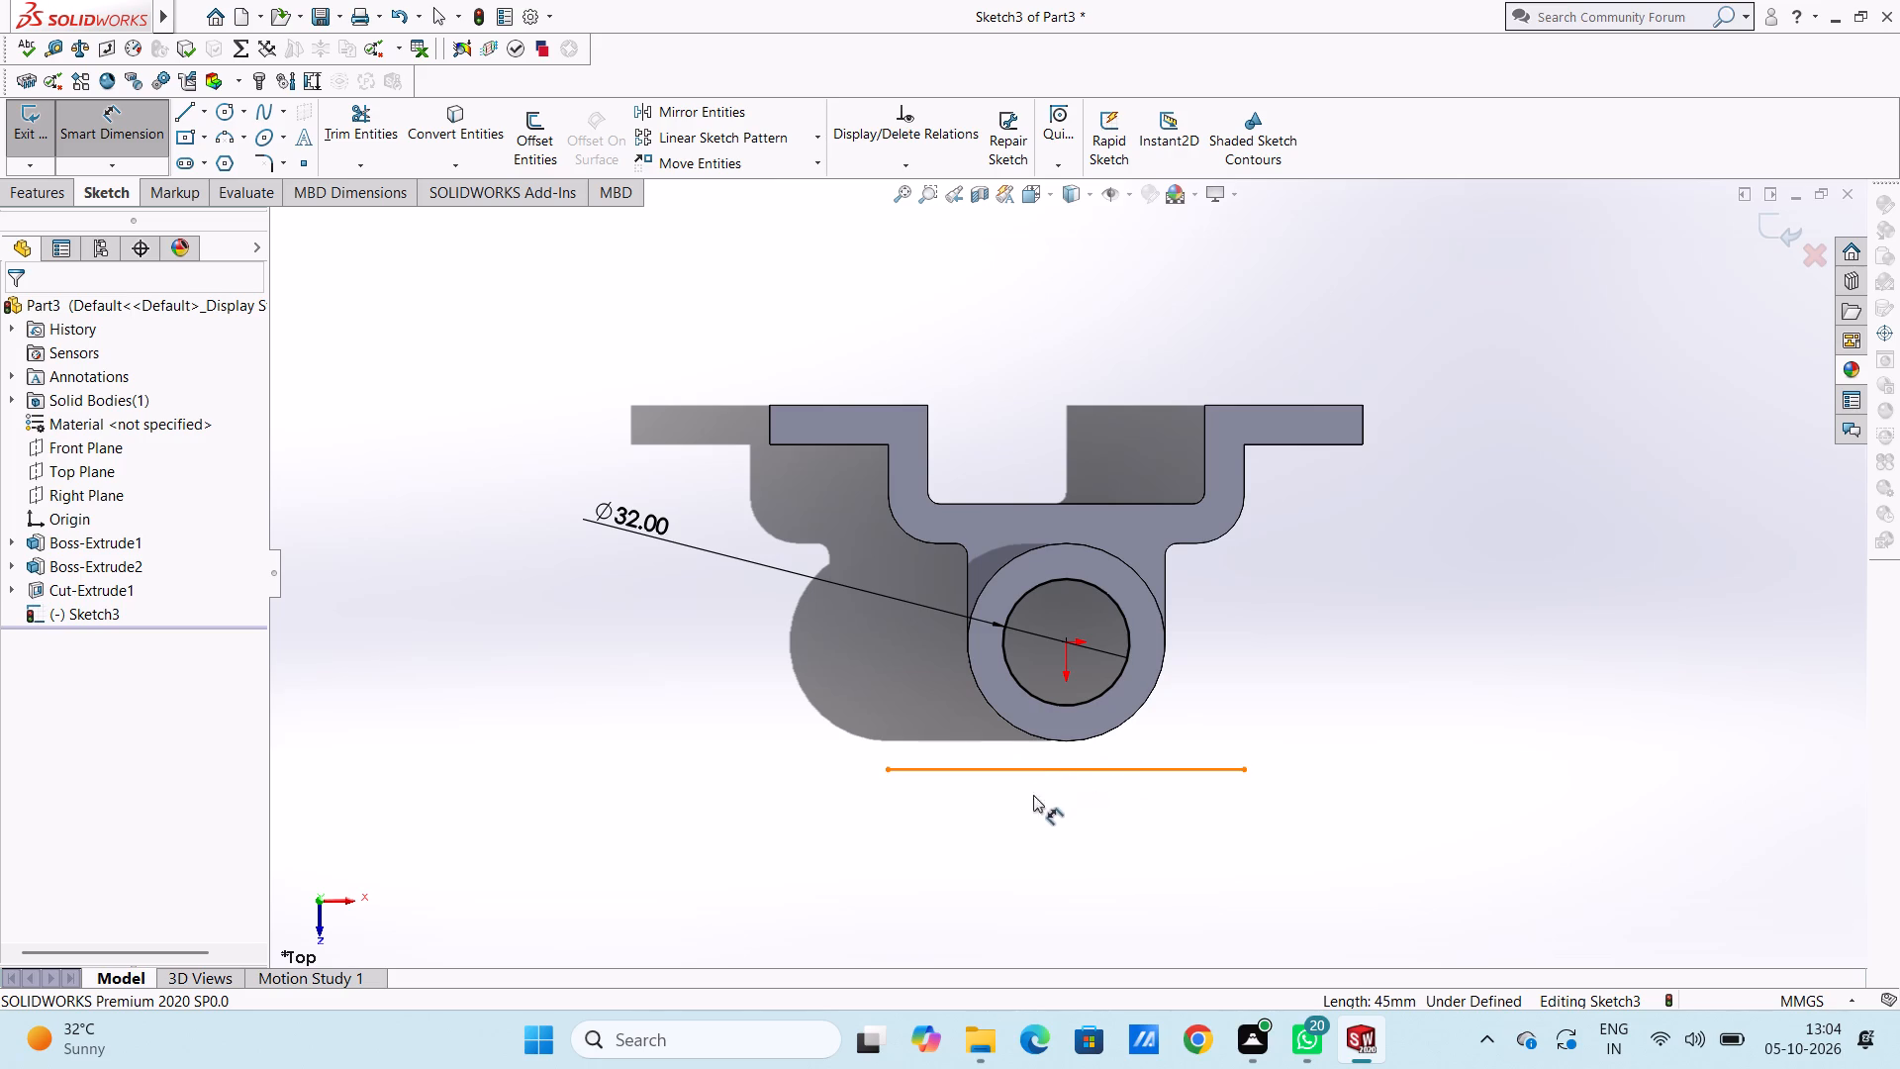
{"action": "left_click", "coordinate": [1063, 639]}
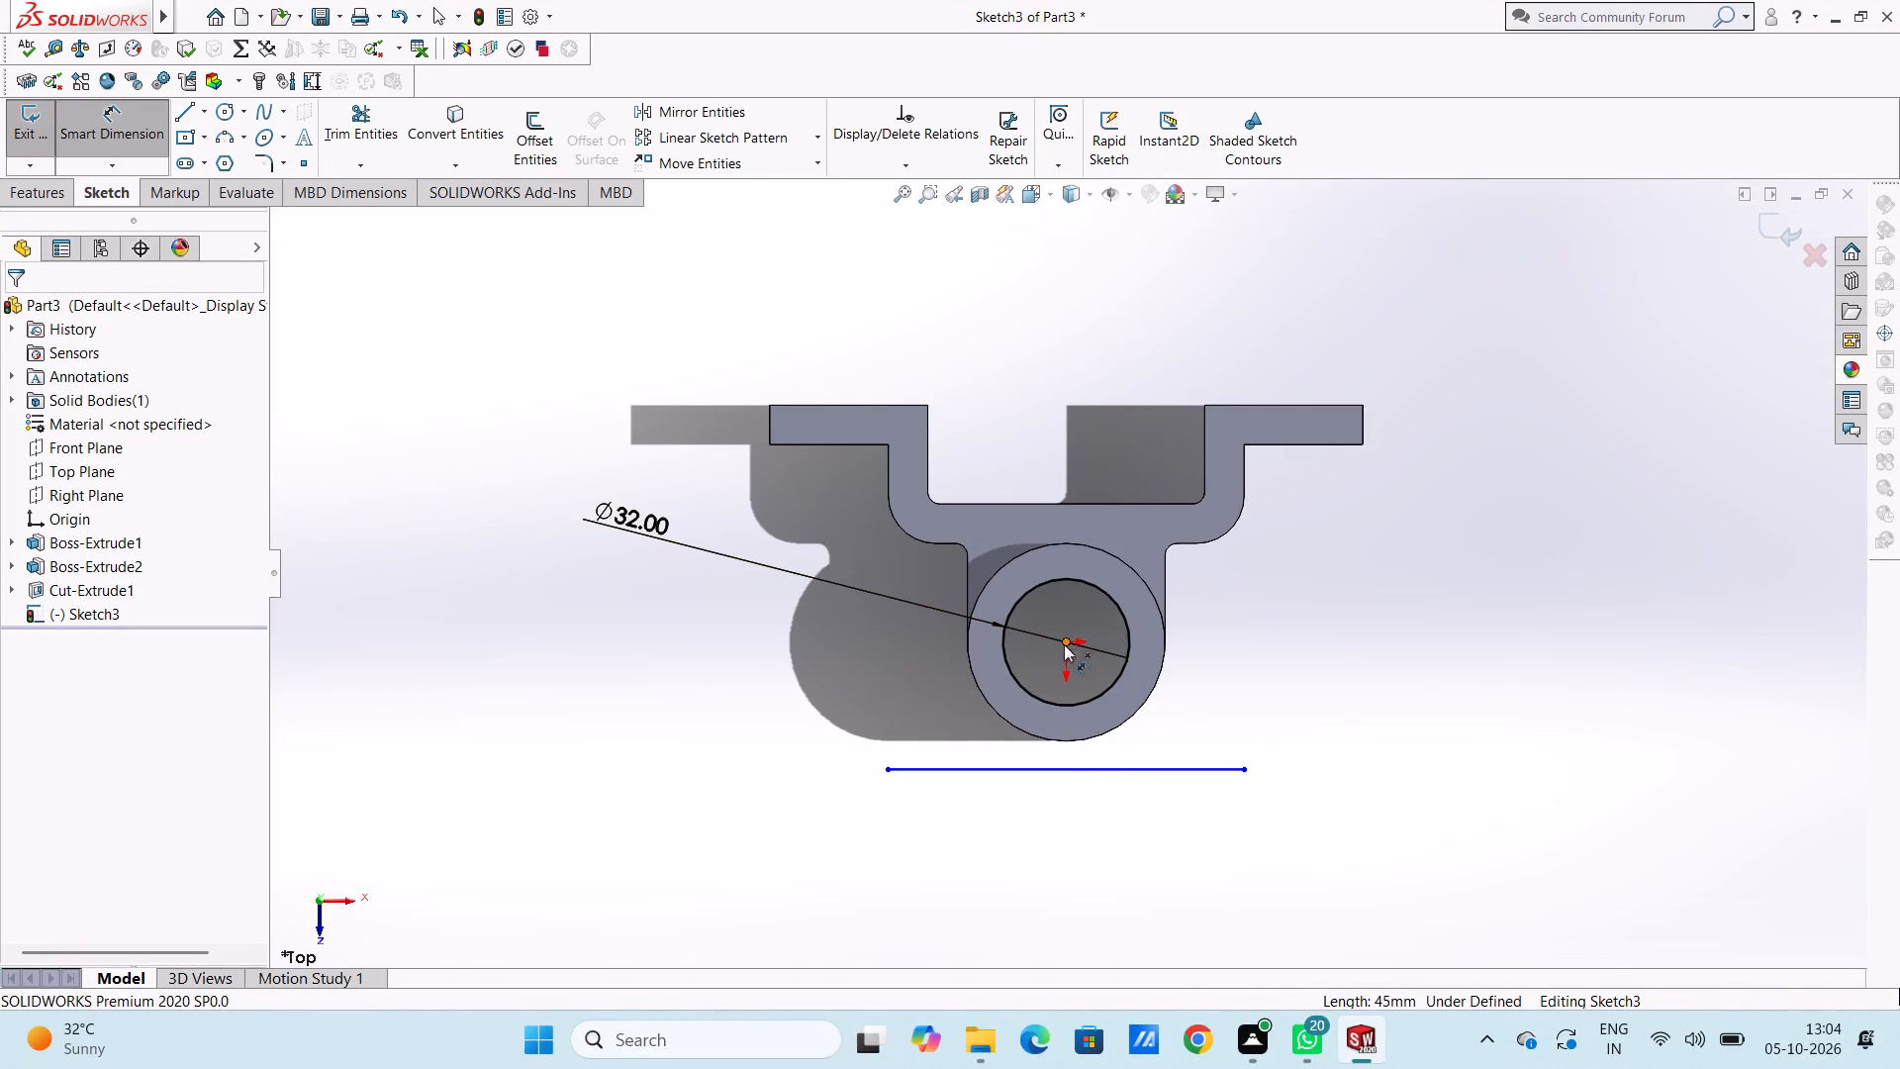
{"action": "left_click", "coordinate": [1127, 768]}
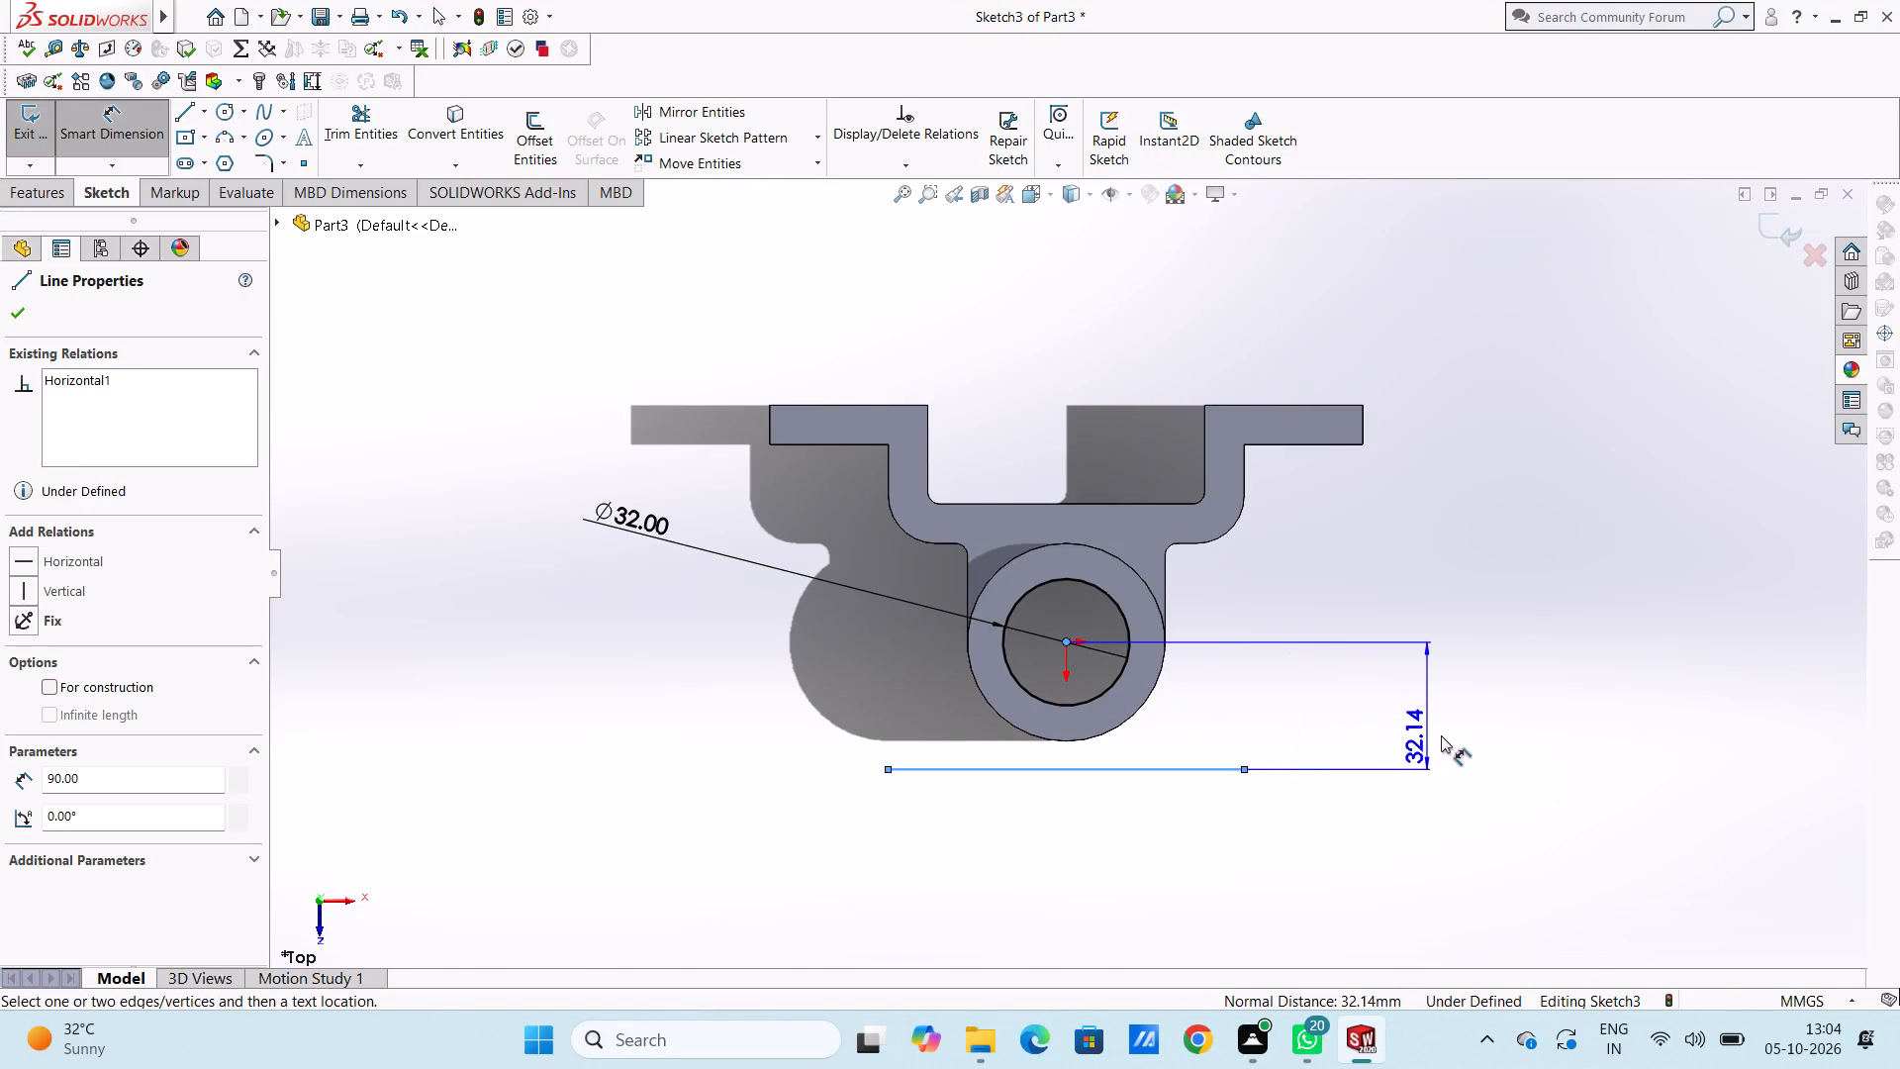
{"action": "left_click", "coordinate": [1443, 734]}
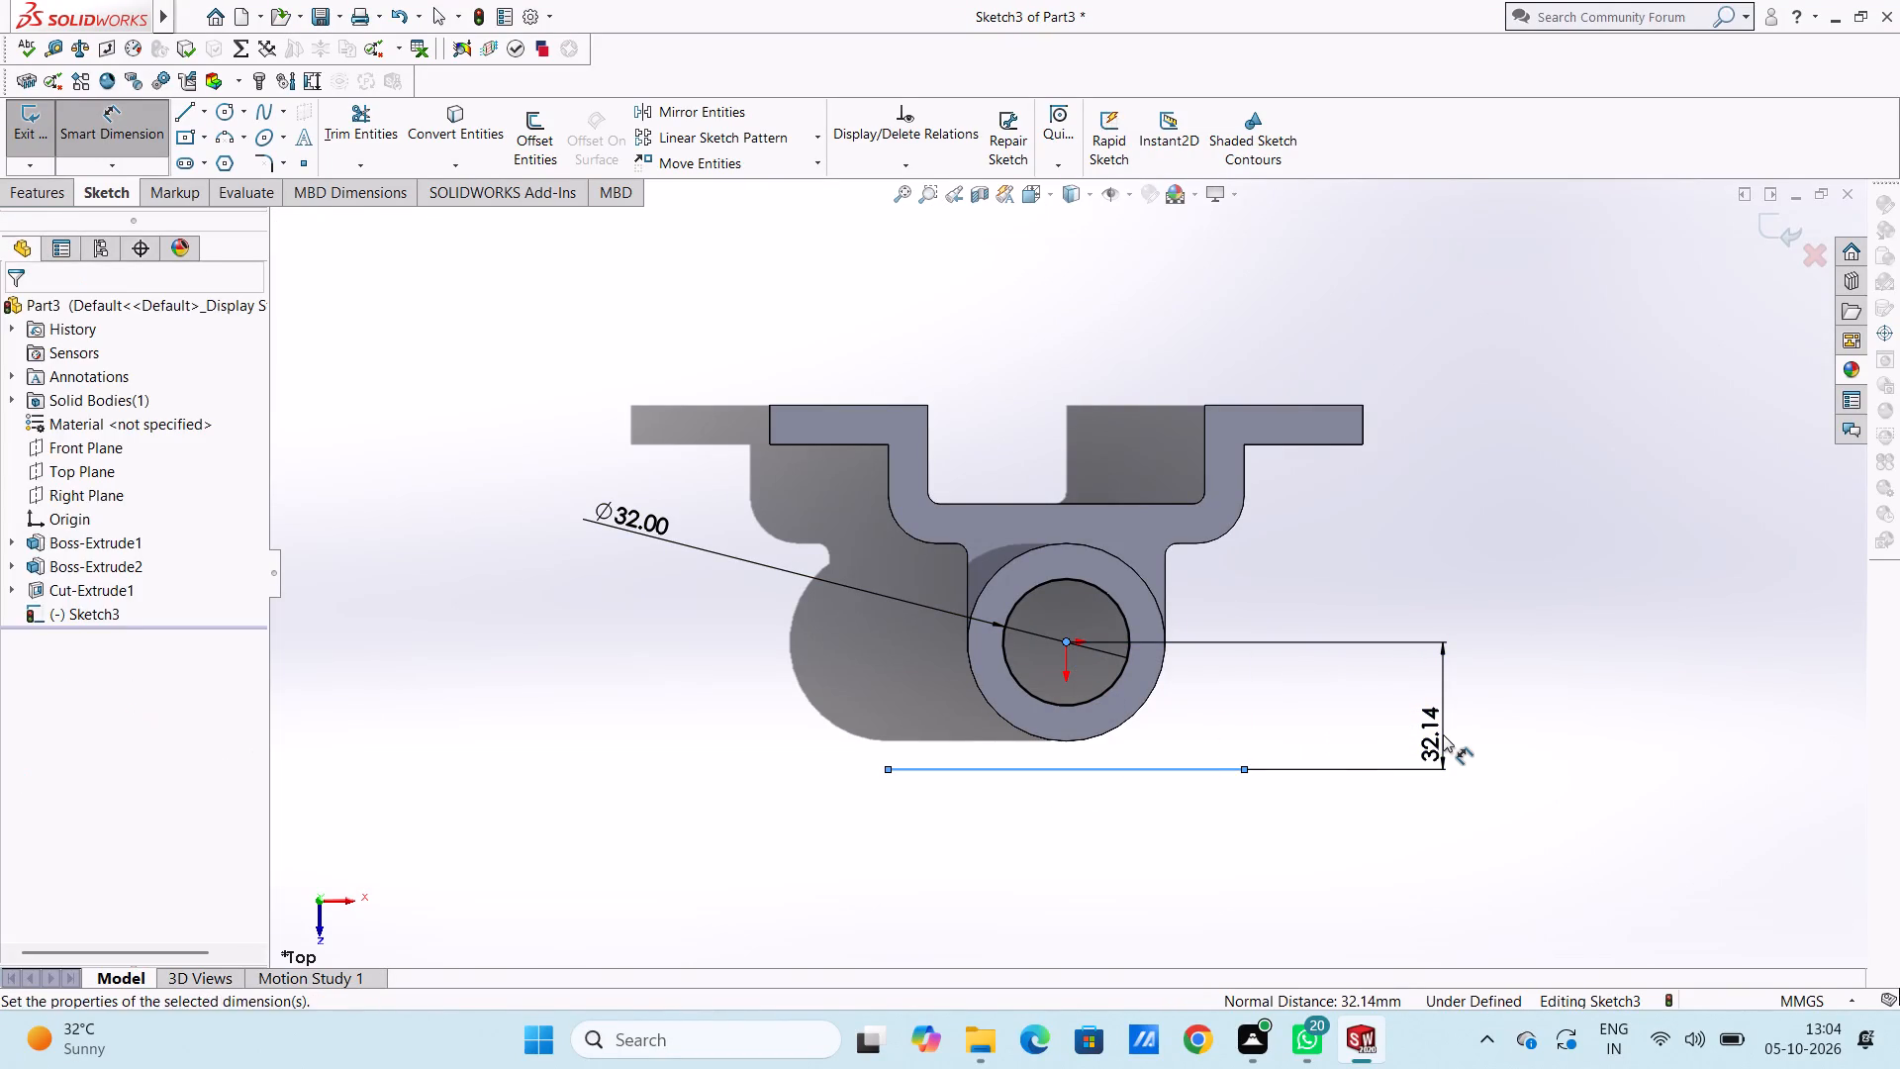
{"action": "type", "text": "28"}
{"action": "key", "text": "Return"}
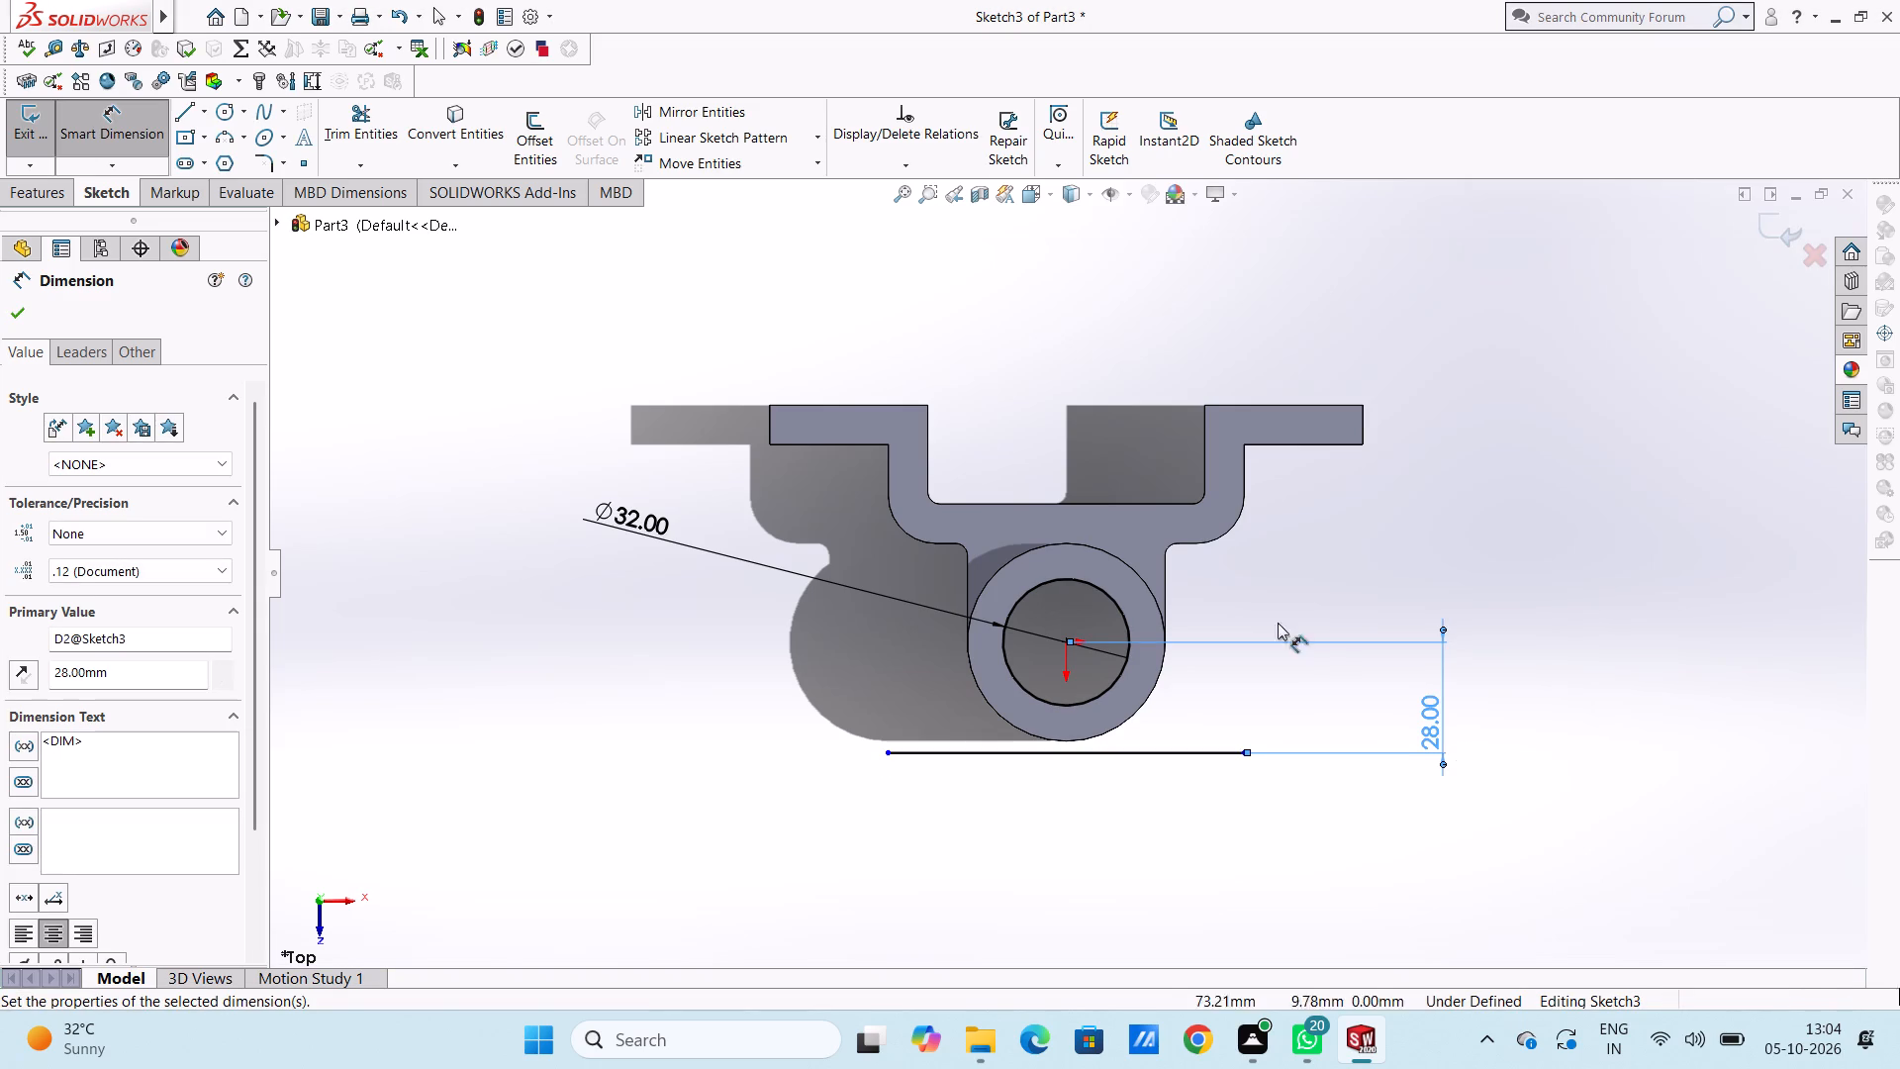
{"action": "left_click", "coordinate": [1282, 563]}
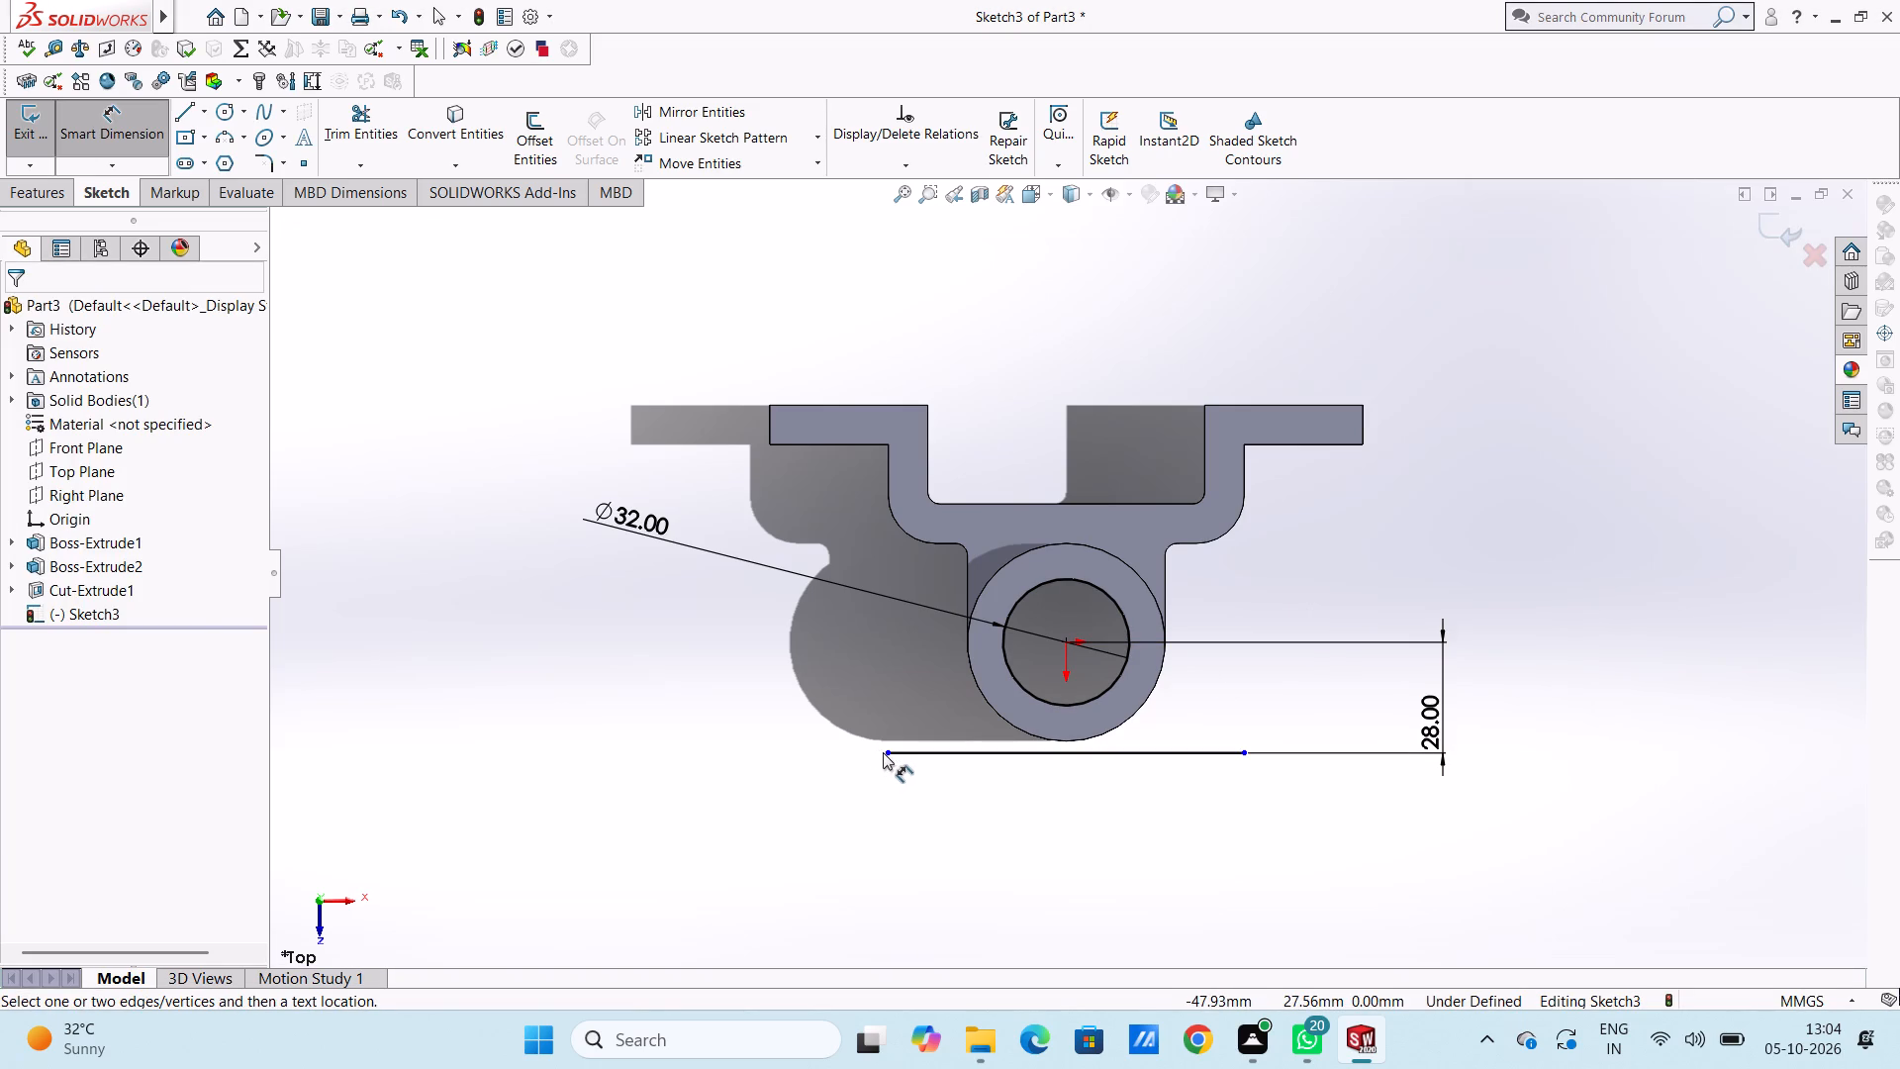
Dimension the distance between the left end of the 90 mm line and its midpoint.
{"action": "left_click", "coordinate": [885, 753]}
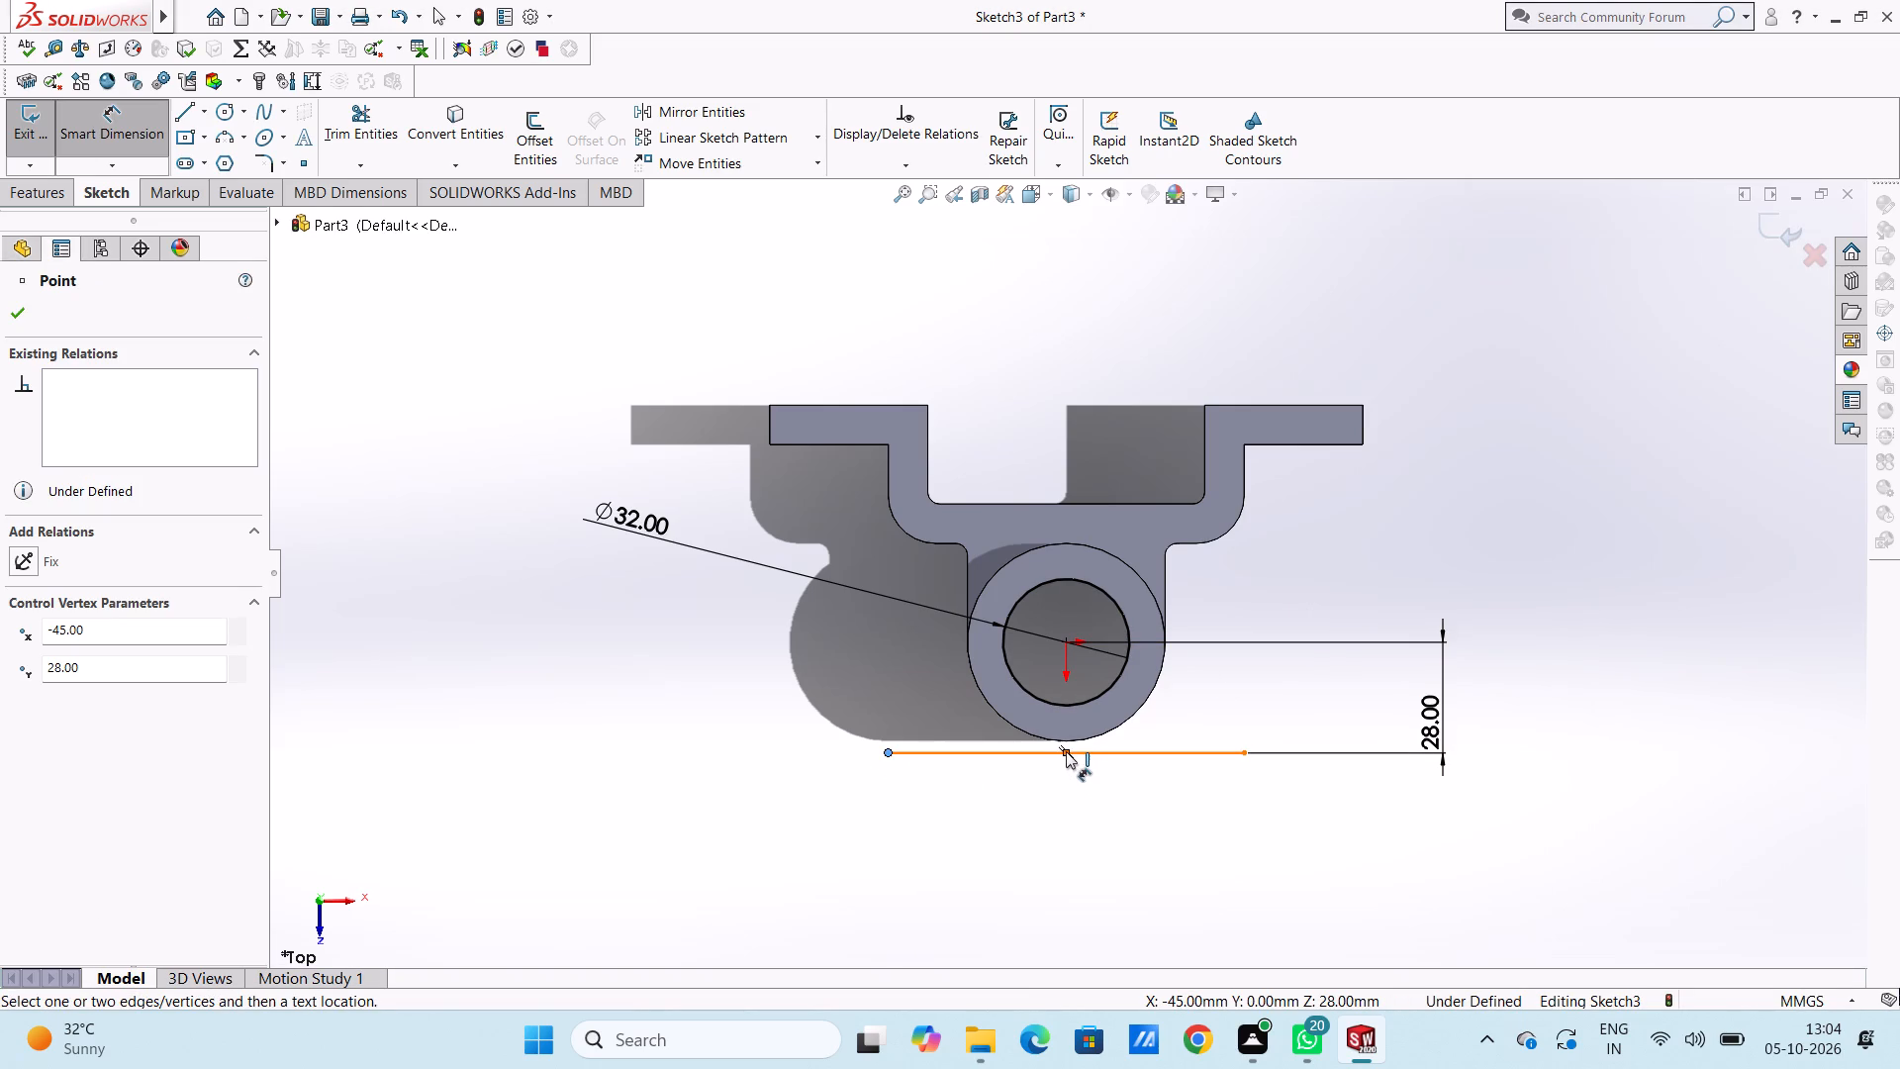
{"action": "left_click", "coordinate": [1063, 750]}
{"action": "left_click", "coordinate": [1017, 891]}
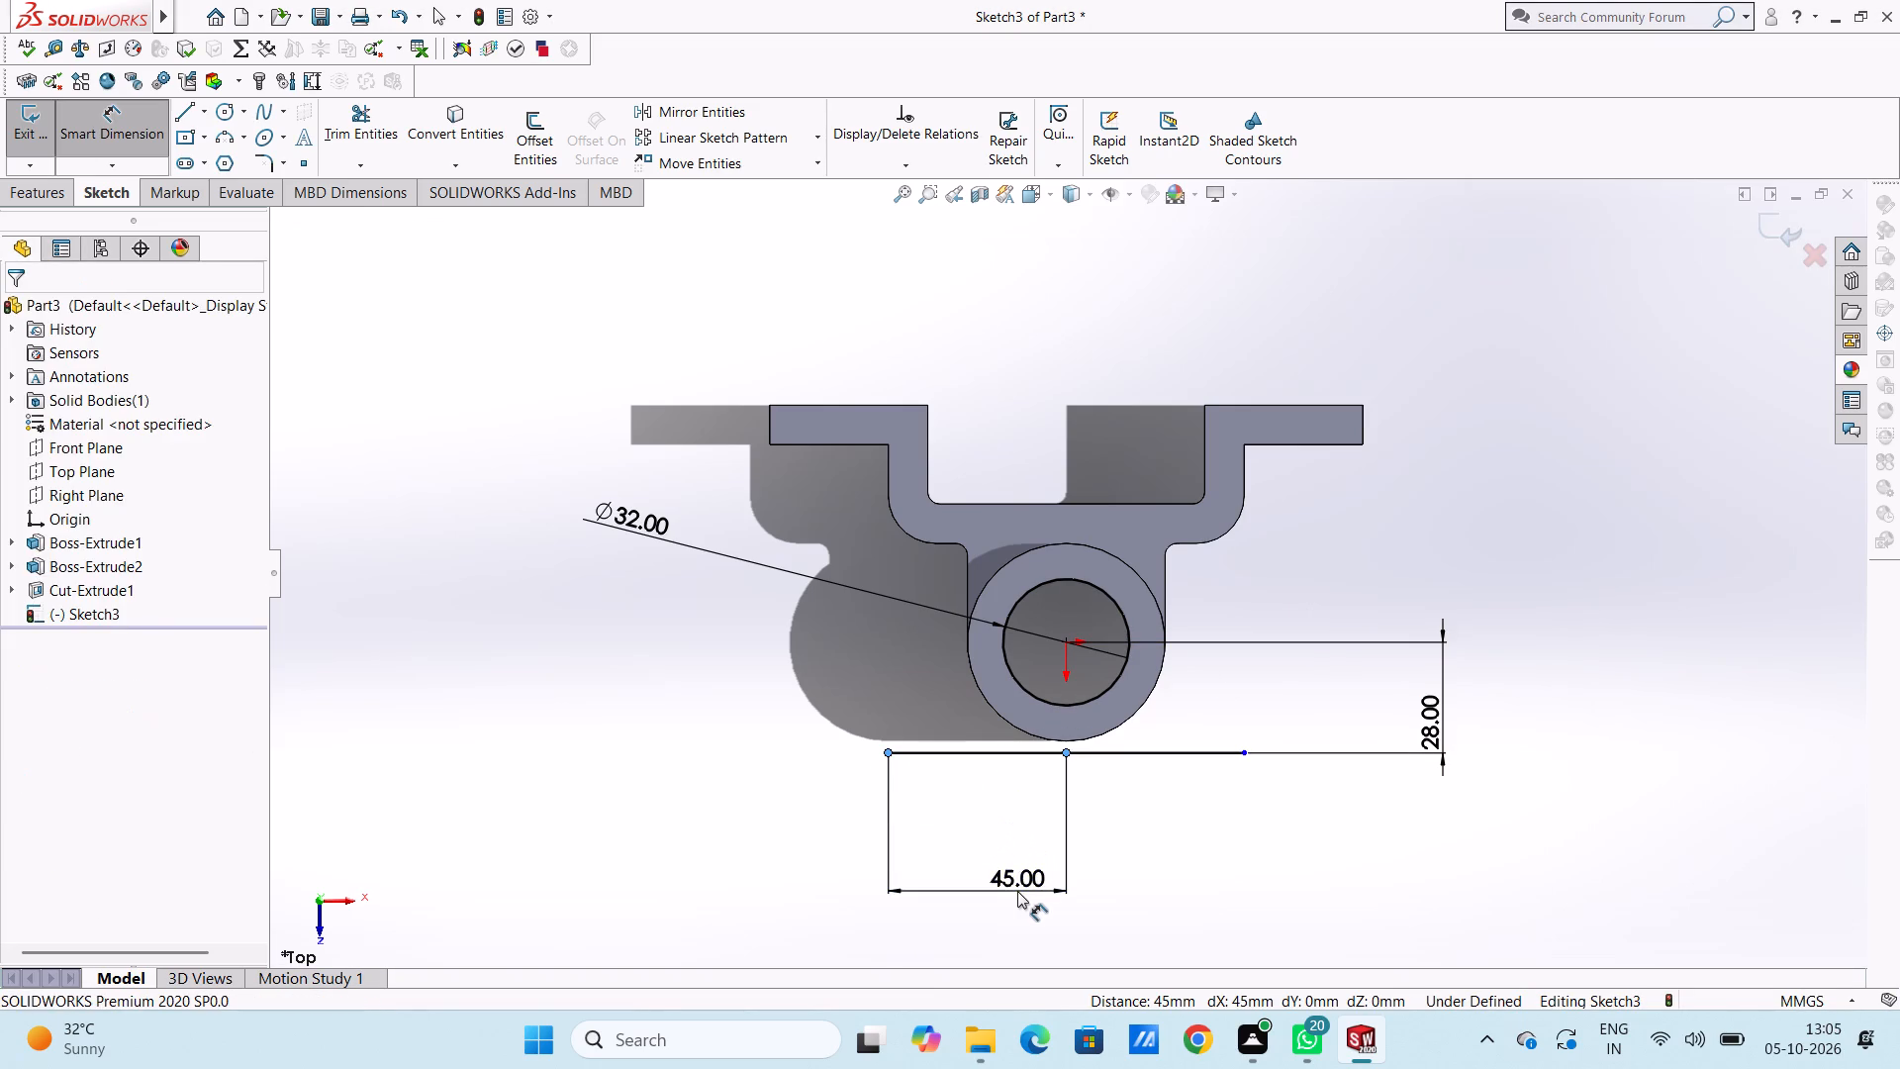
{"action": "left_click", "coordinate": [941, 855]}
{"action": "left_click", "coordinate": [963, 814]}
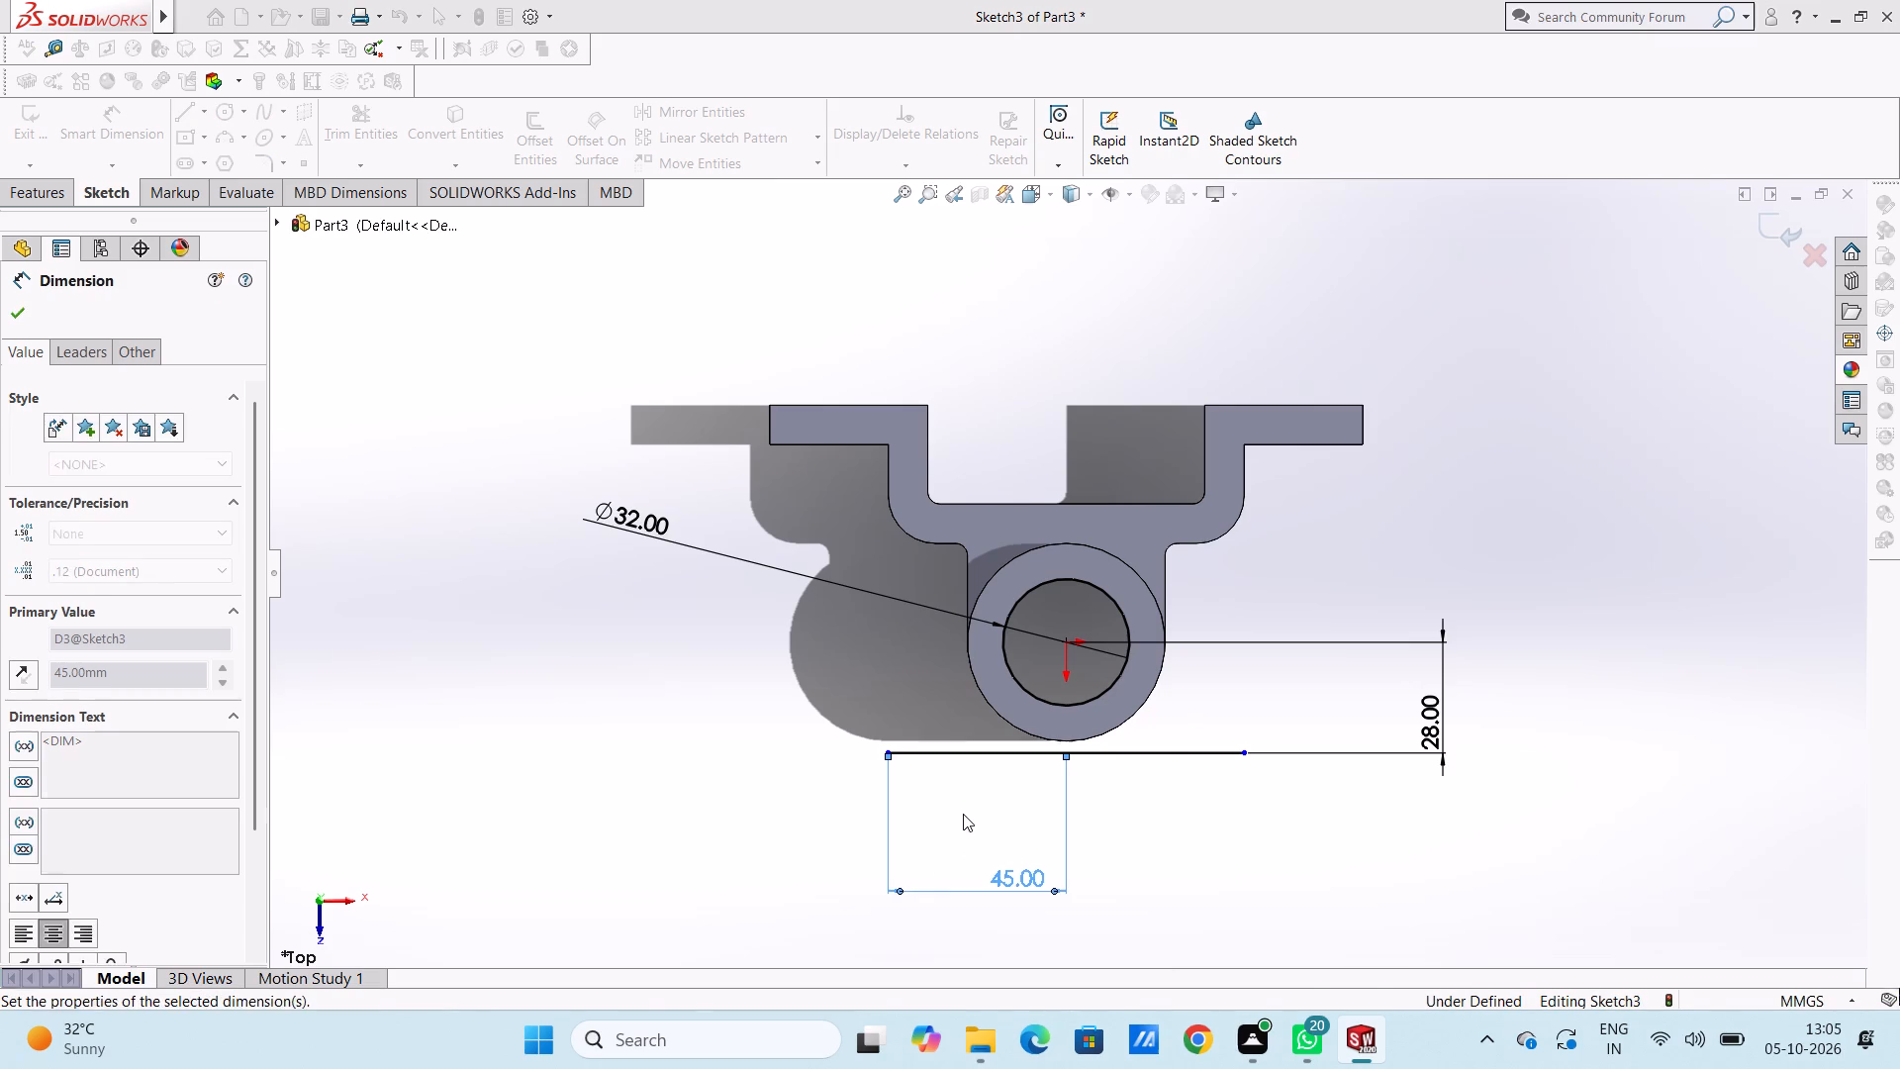
{"action": "scroll", "coordinate": [963, 814], "scroll_direction": "up", "scroll_amount": 3}
{"action": "scroll", "coordinate": [1187, 572], "scroll_direction": "down", "scroll_amount": 2}
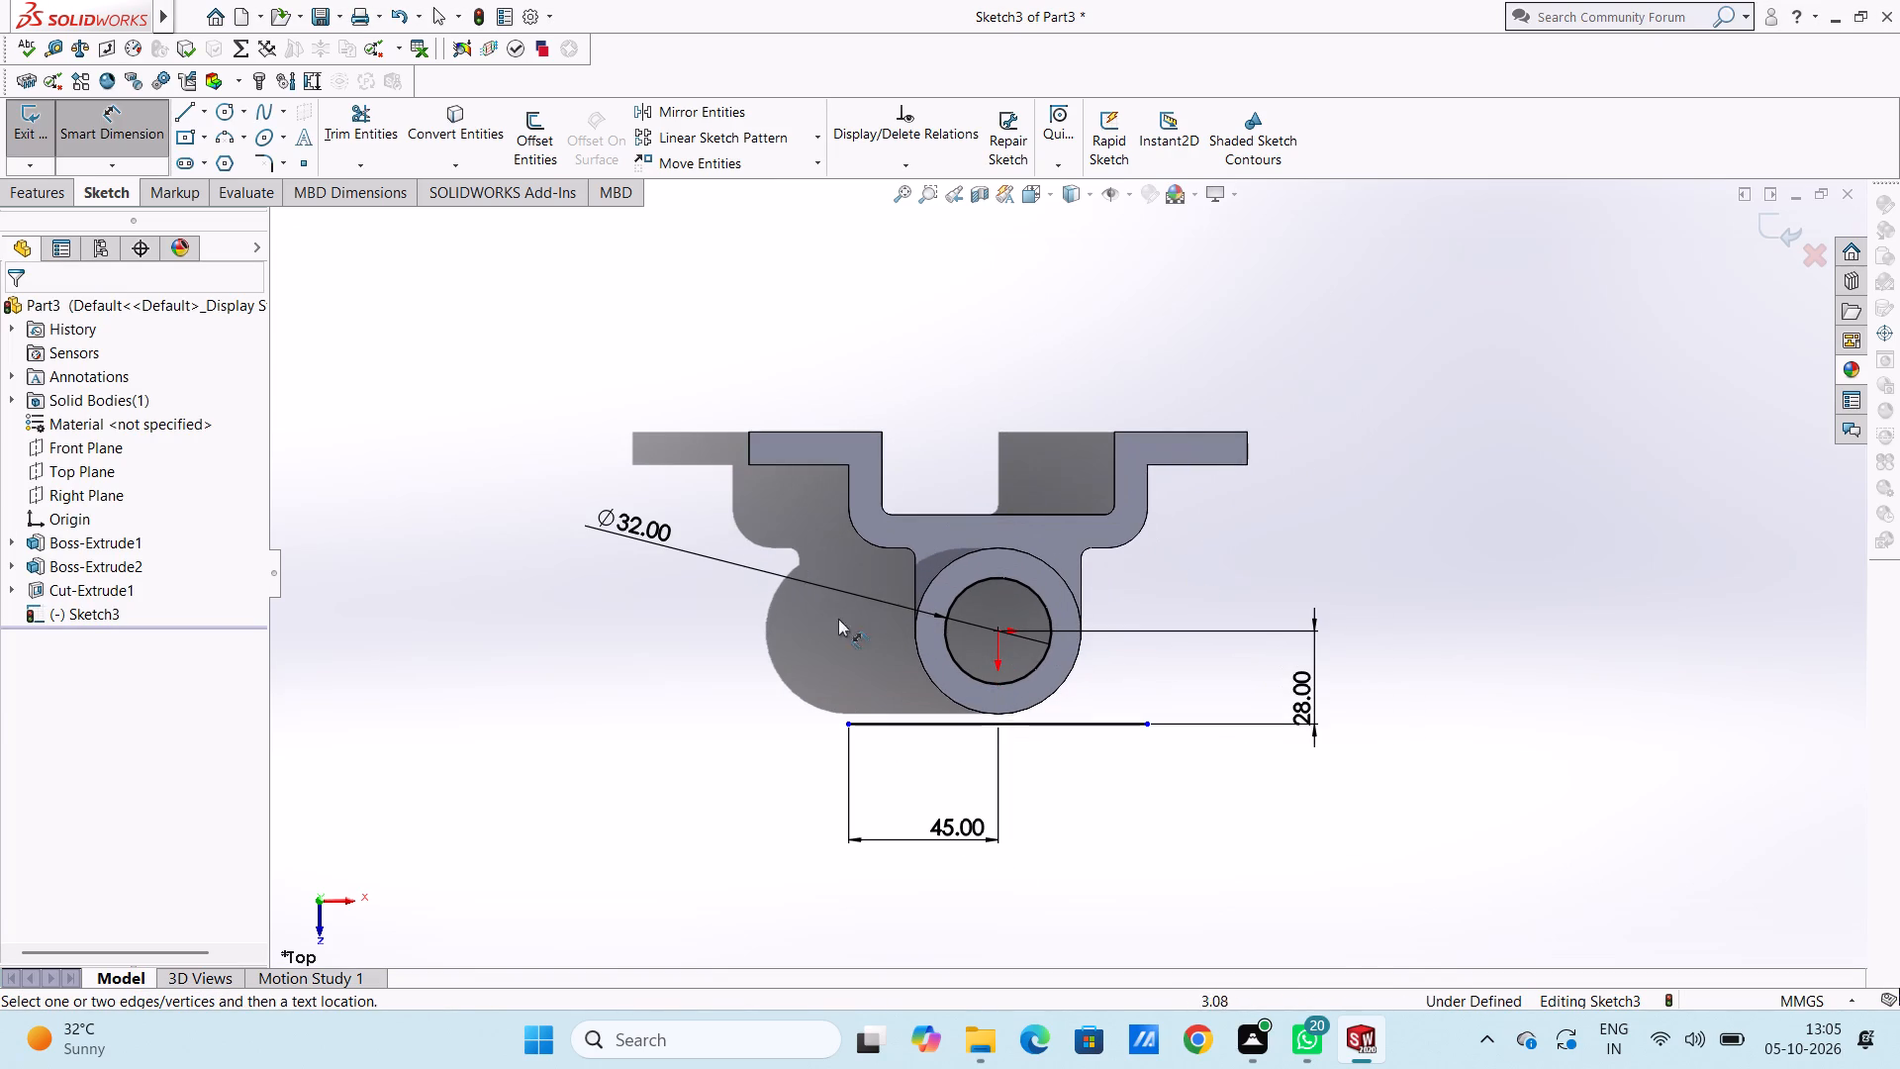
Draw a horizontal midpoint line centred on the 90 mm line's midpoint, extending 67 mm to each side.
{"action": "left_click", "coordinate": [202, 113]}
{"action": "left_click", "coordinate": [219, 186]}
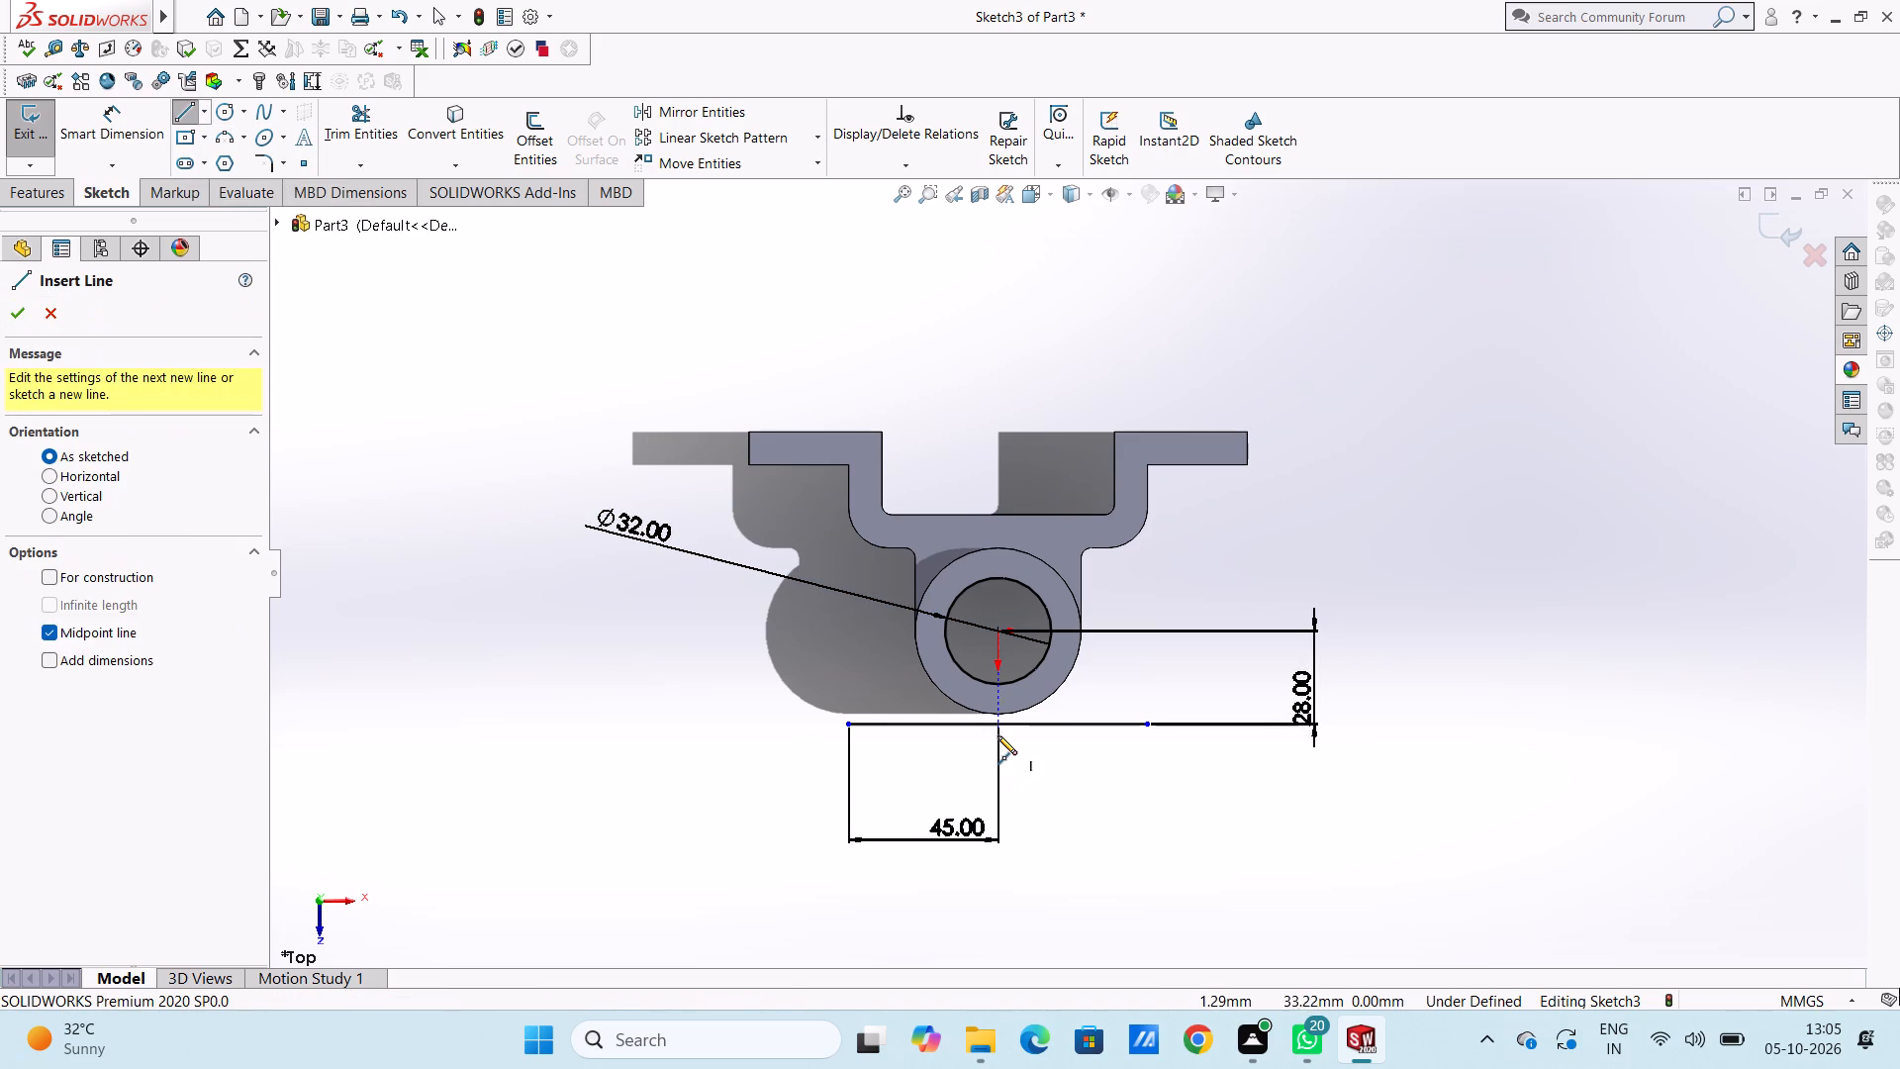
{"action": "left_click", "coordinate": [997, 728]}
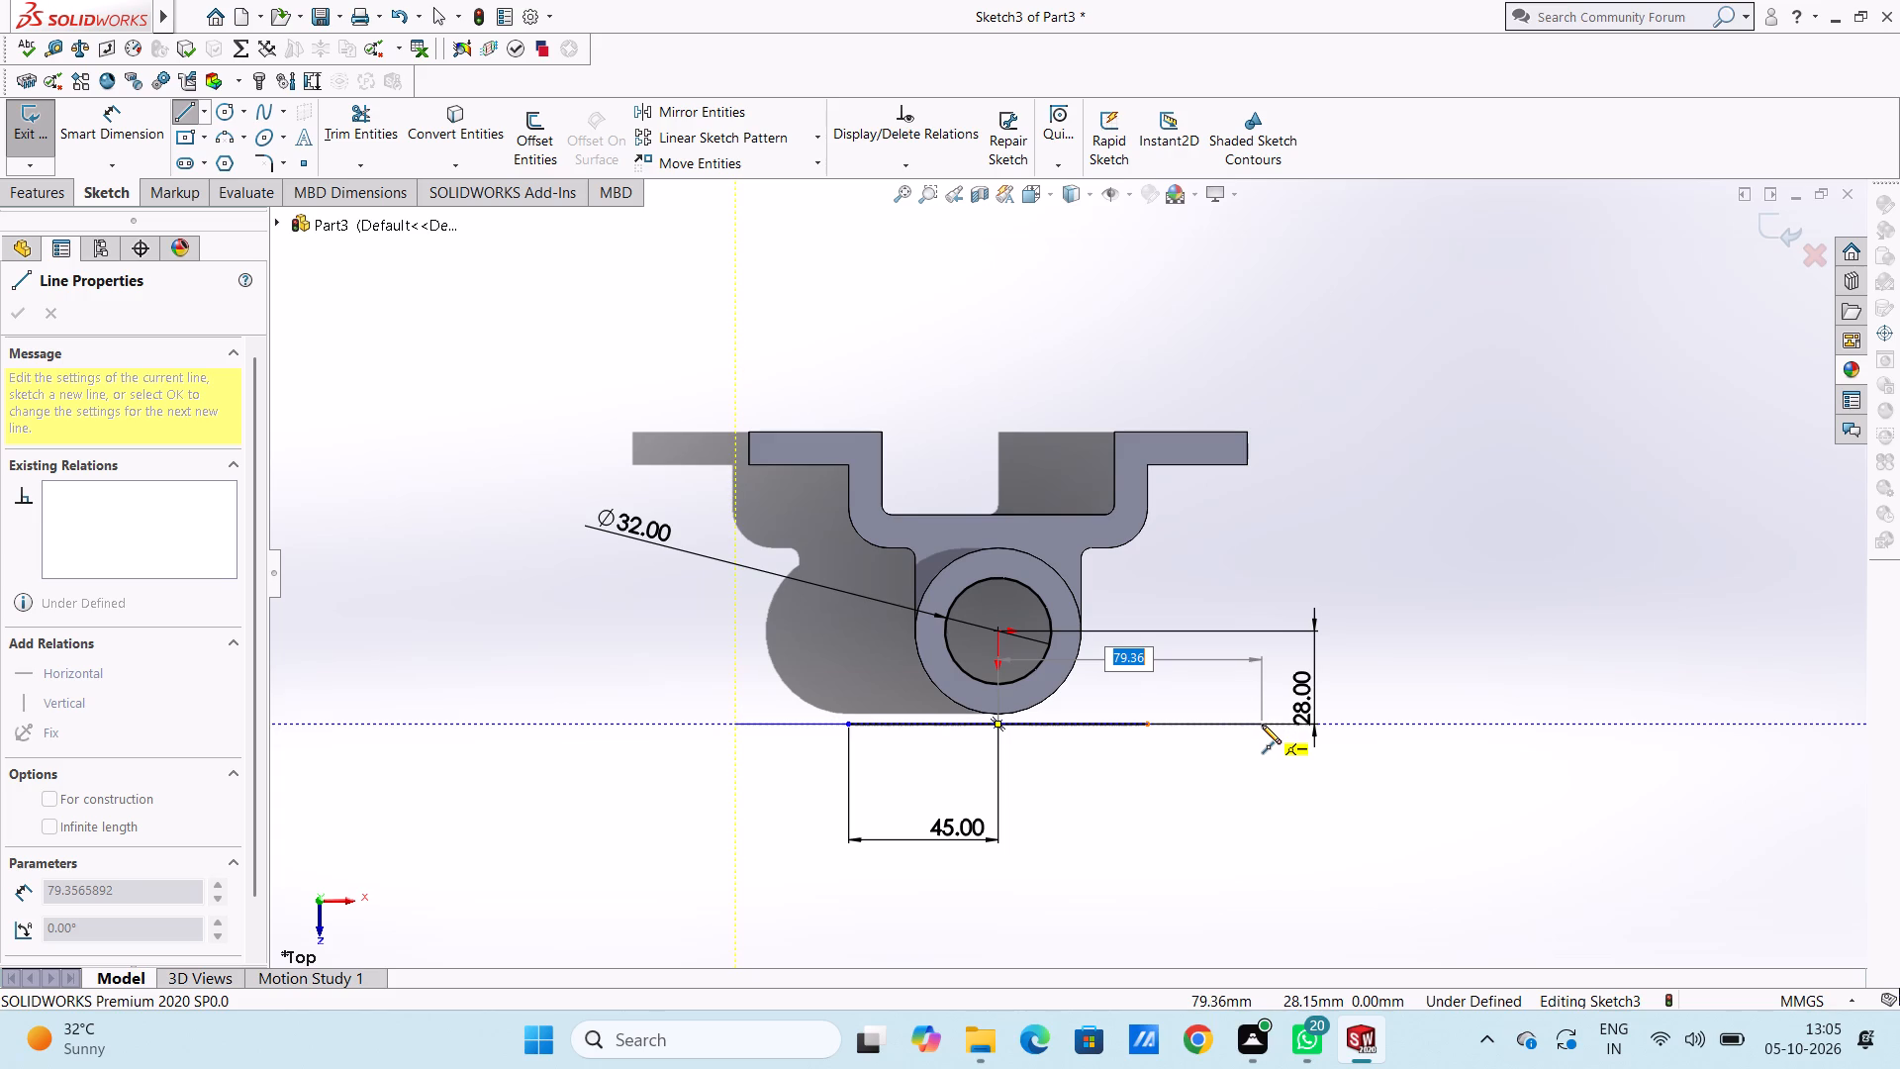
{"action": "type", "text": "67"}
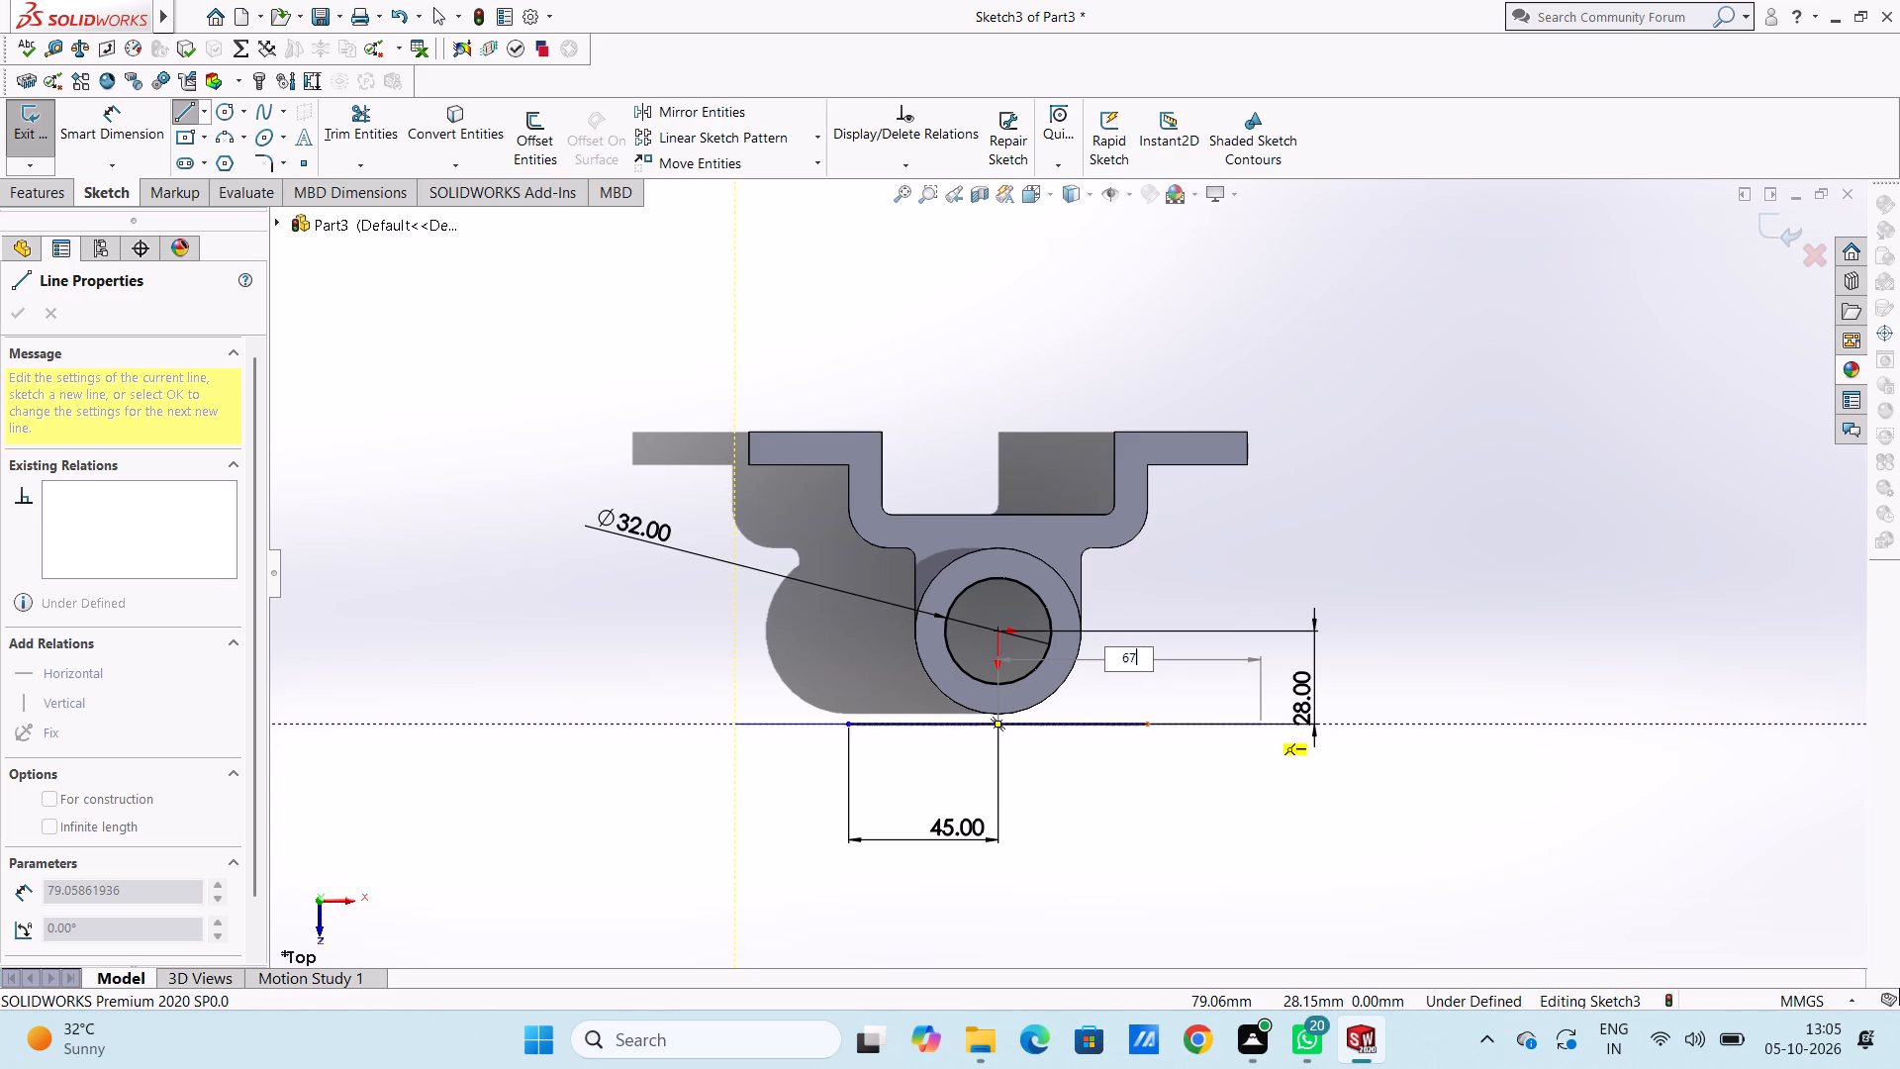
{"action": "key", "text": "Return"}
{"action": "key", "text": "Escape"}
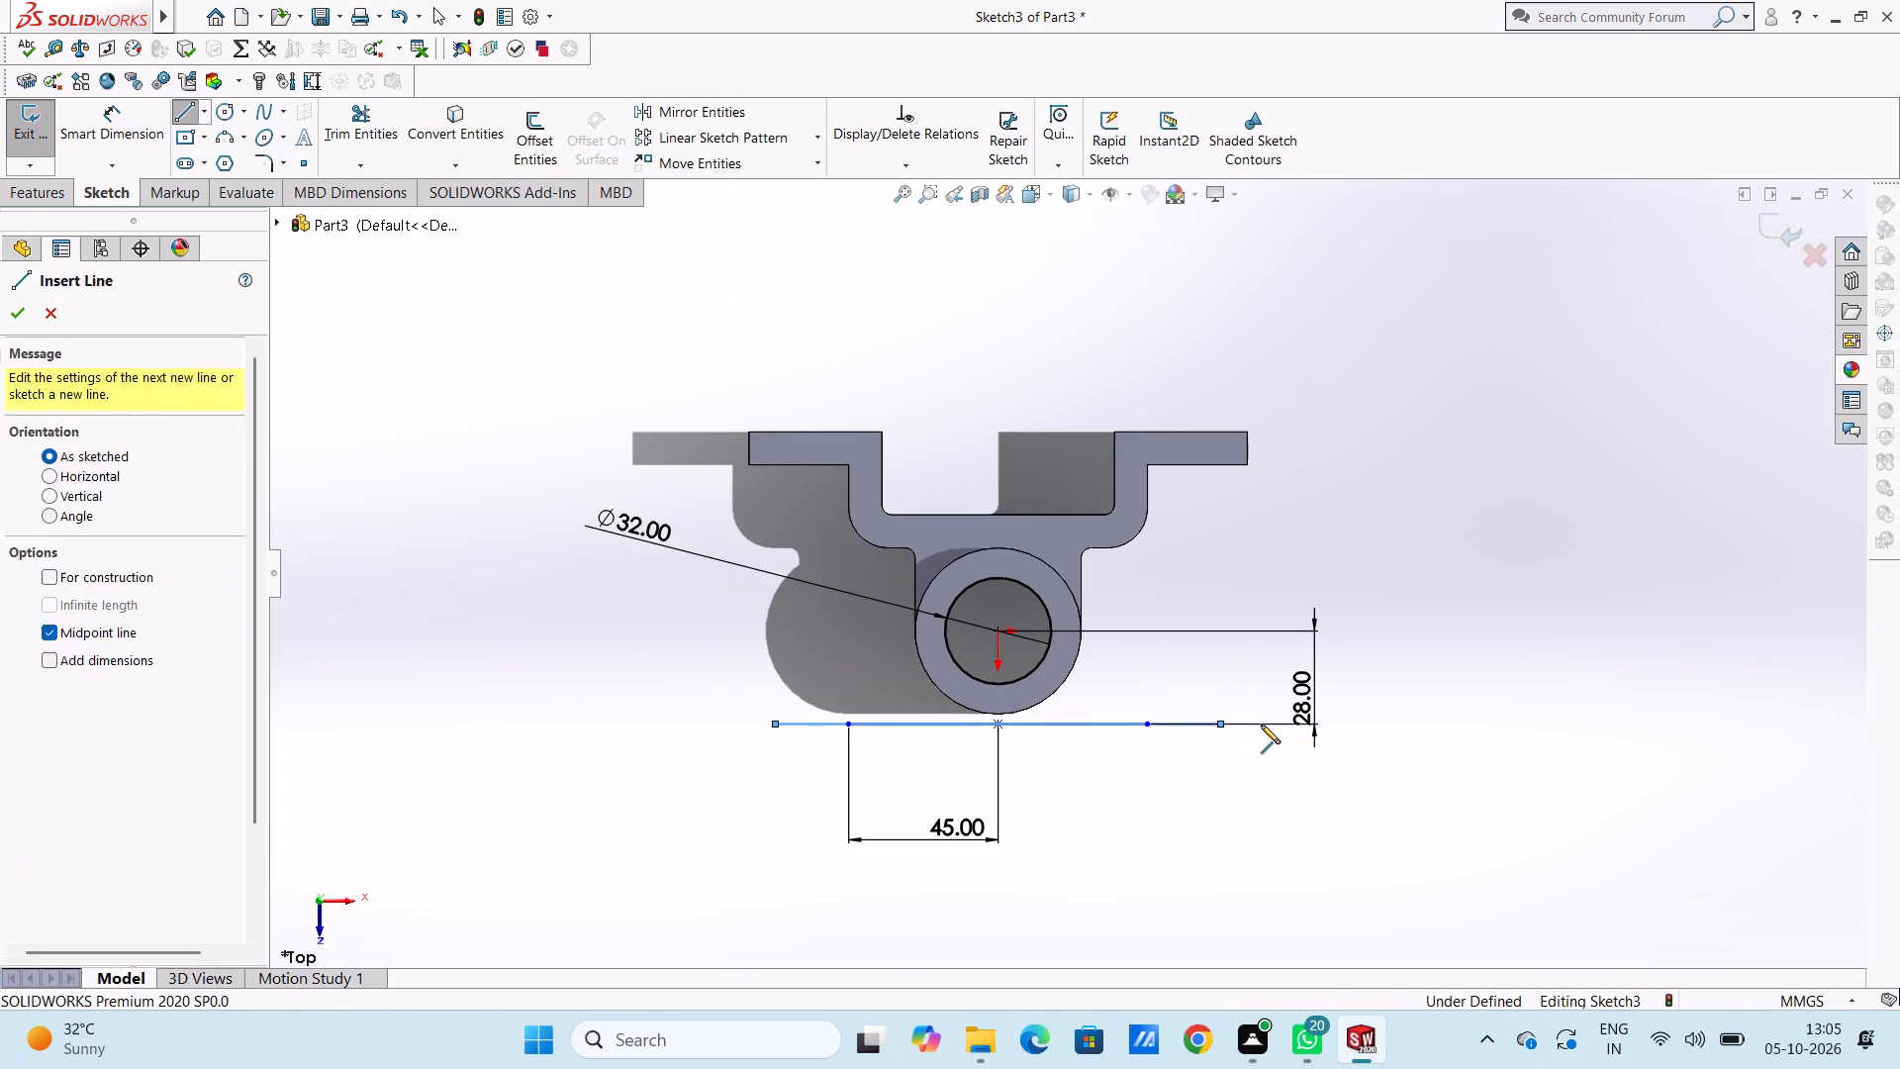
Dimension the longer overlapping horizontal line's length as 138 mm.
{"action": "left_click", "coordinate": [103, 128]}
{"action": "left_click", "coordinate": [827, 727]}
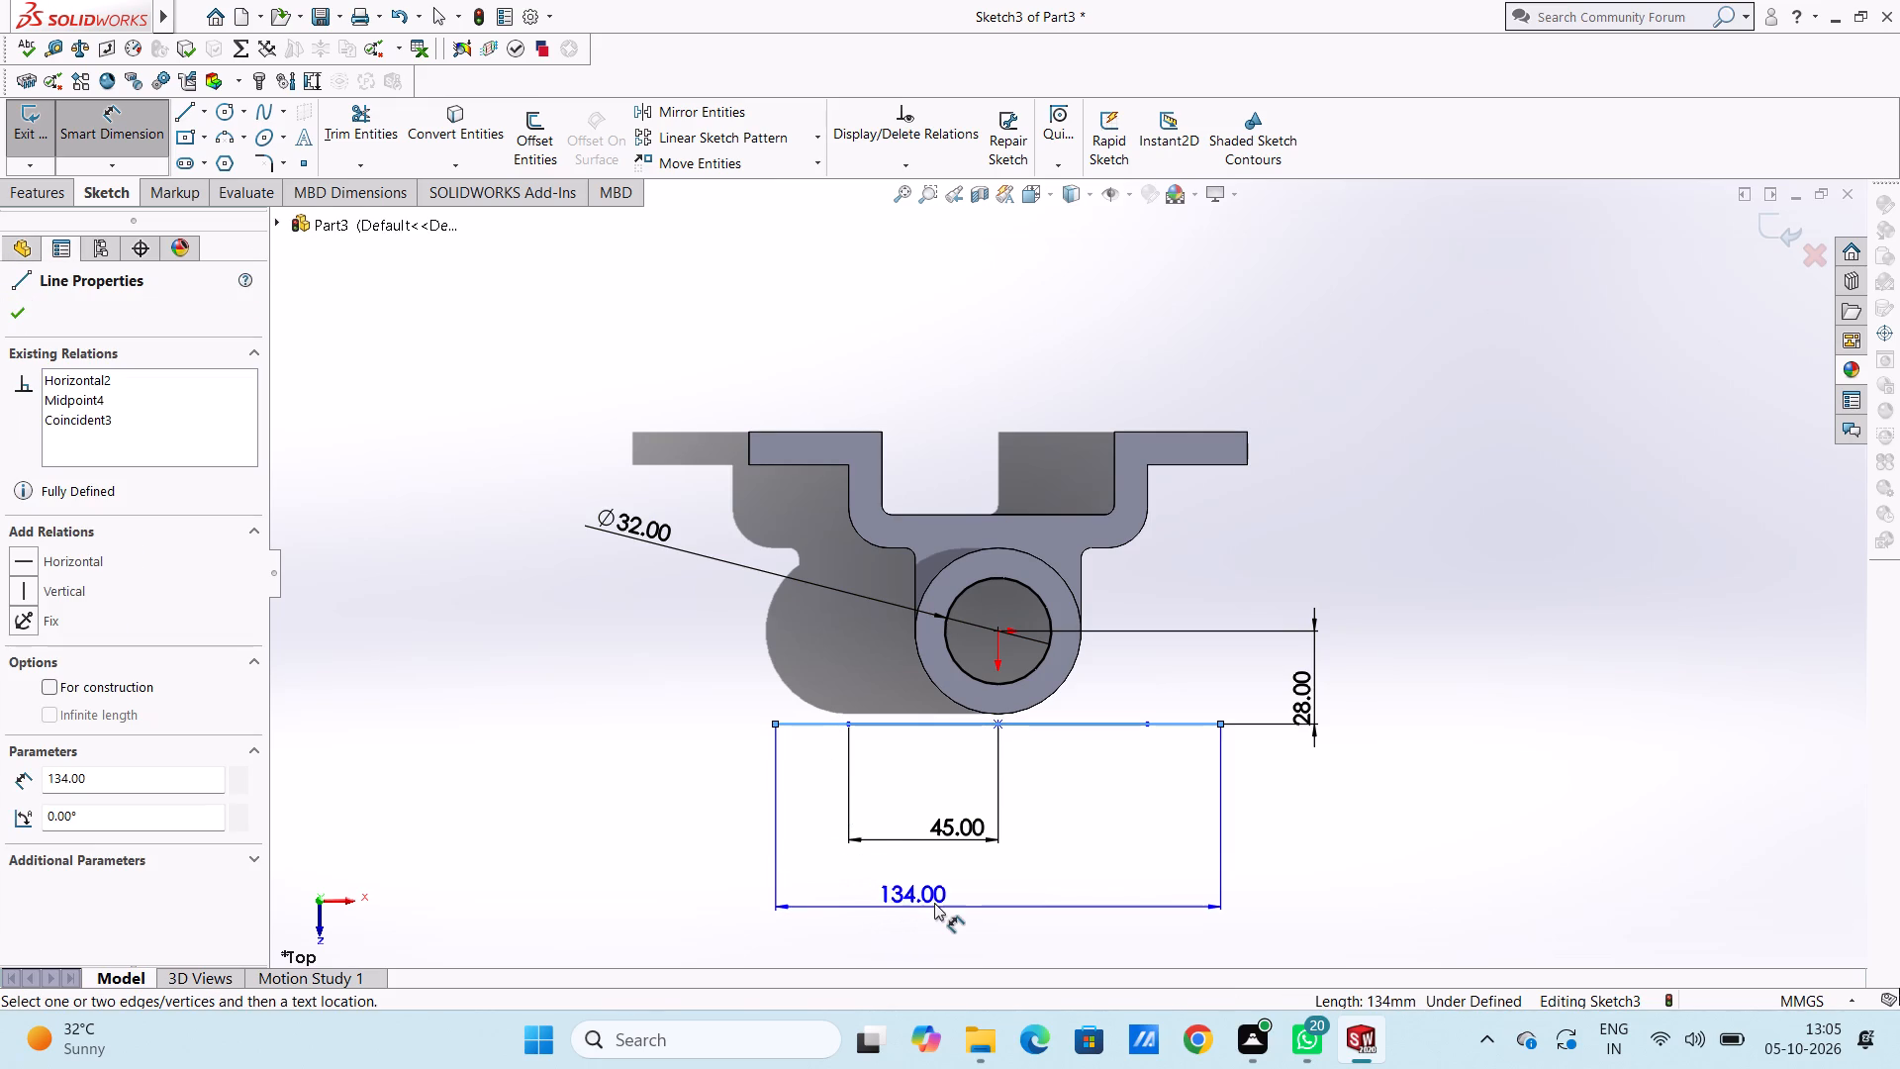
{"action": "left_click", "coordinate": [939, 901]}
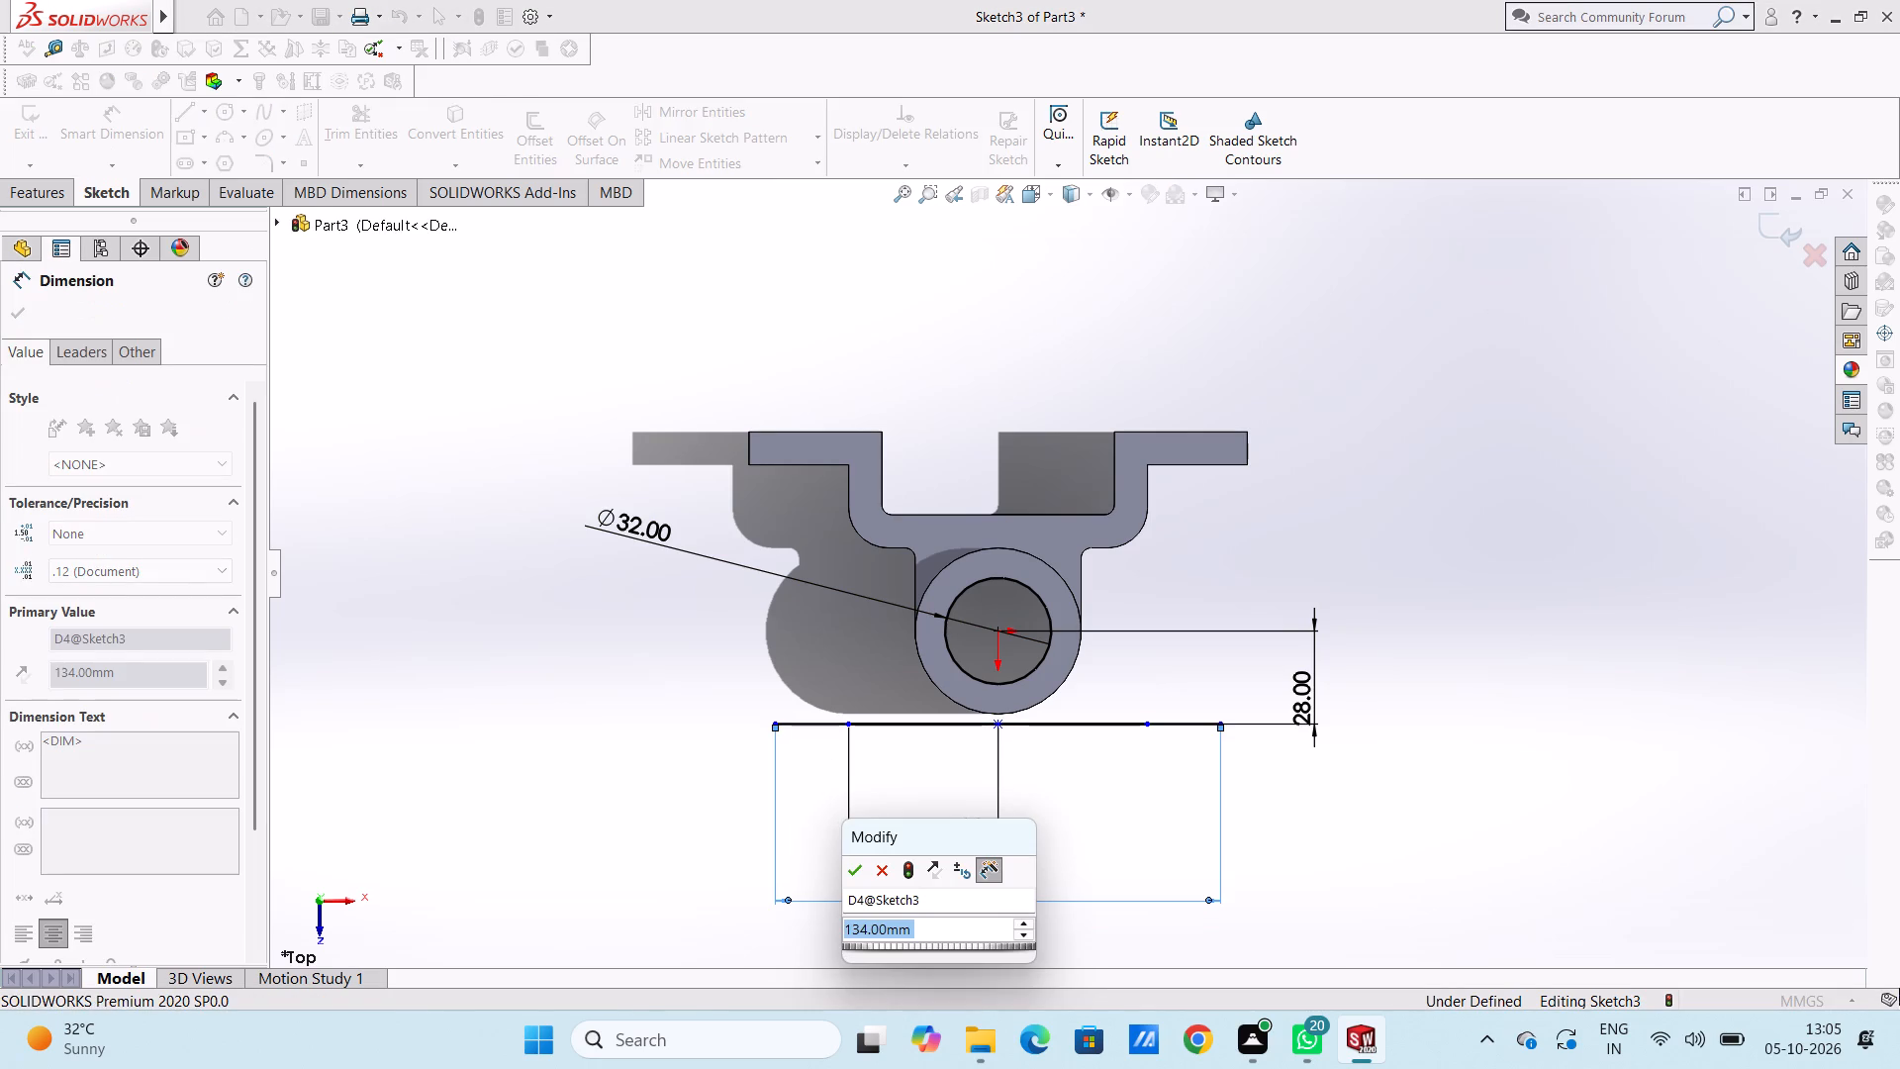
{"action": "type", "text": "138"}
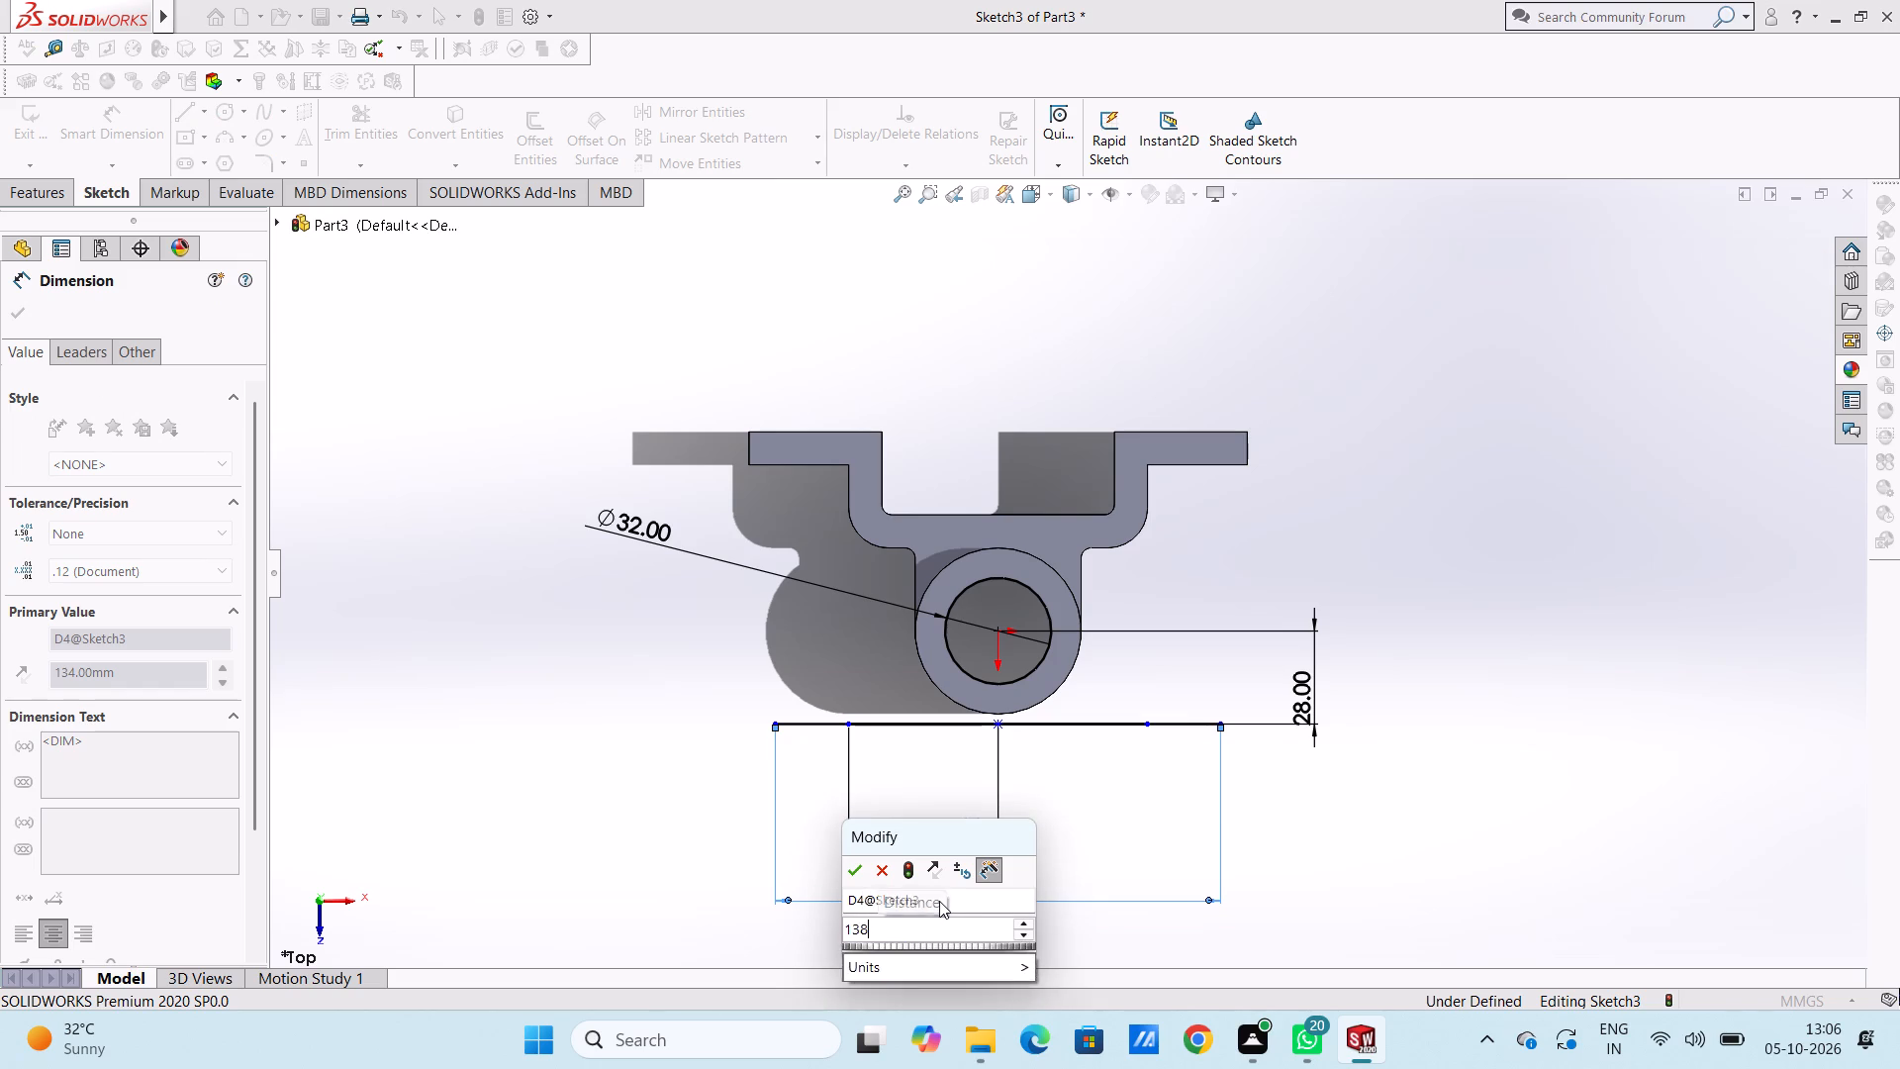
{"action": "key", "text": "Return"}
{"action": "left_click", "coordinate": [676, 799]}
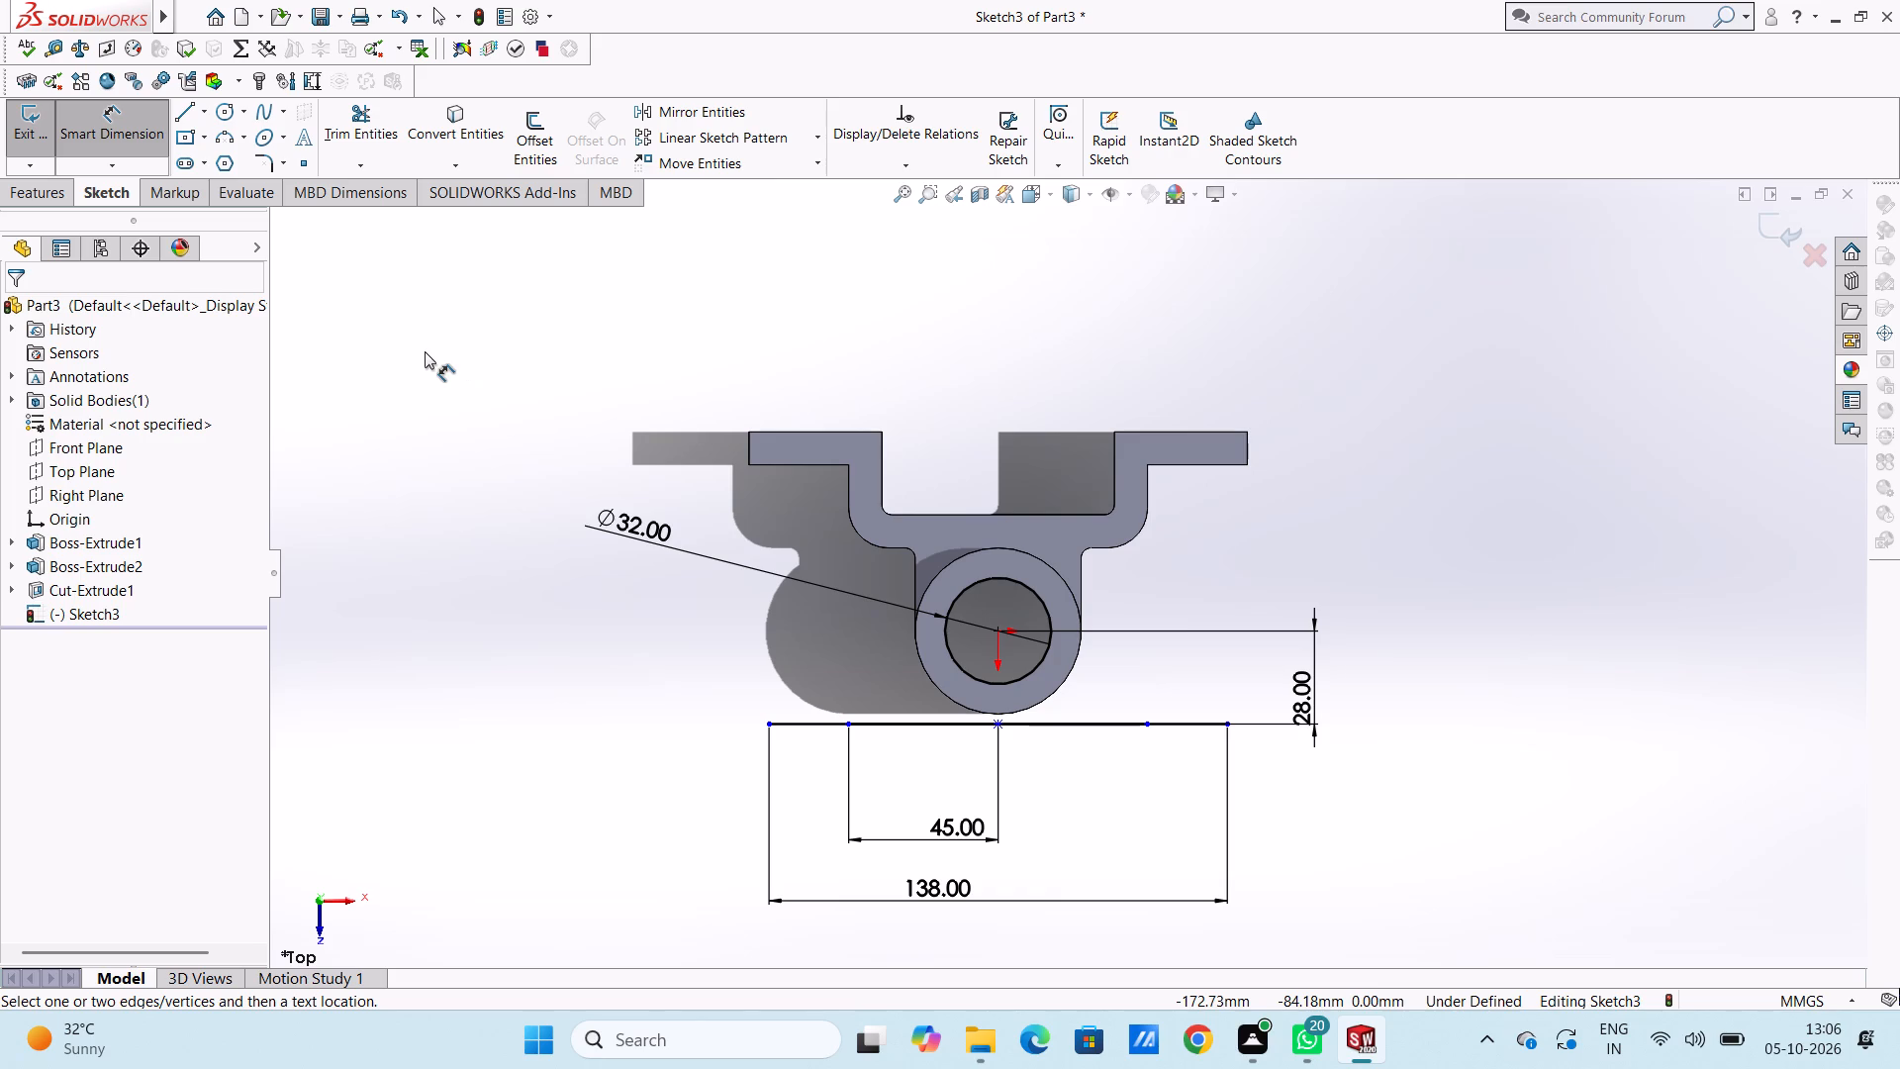
From the 90 mm line's left end, draw connected lines 40 mm up, 24 mm outward and about 43 mm up into the left flange.
{"action": "left_click", "coordinate": [190, 111]}
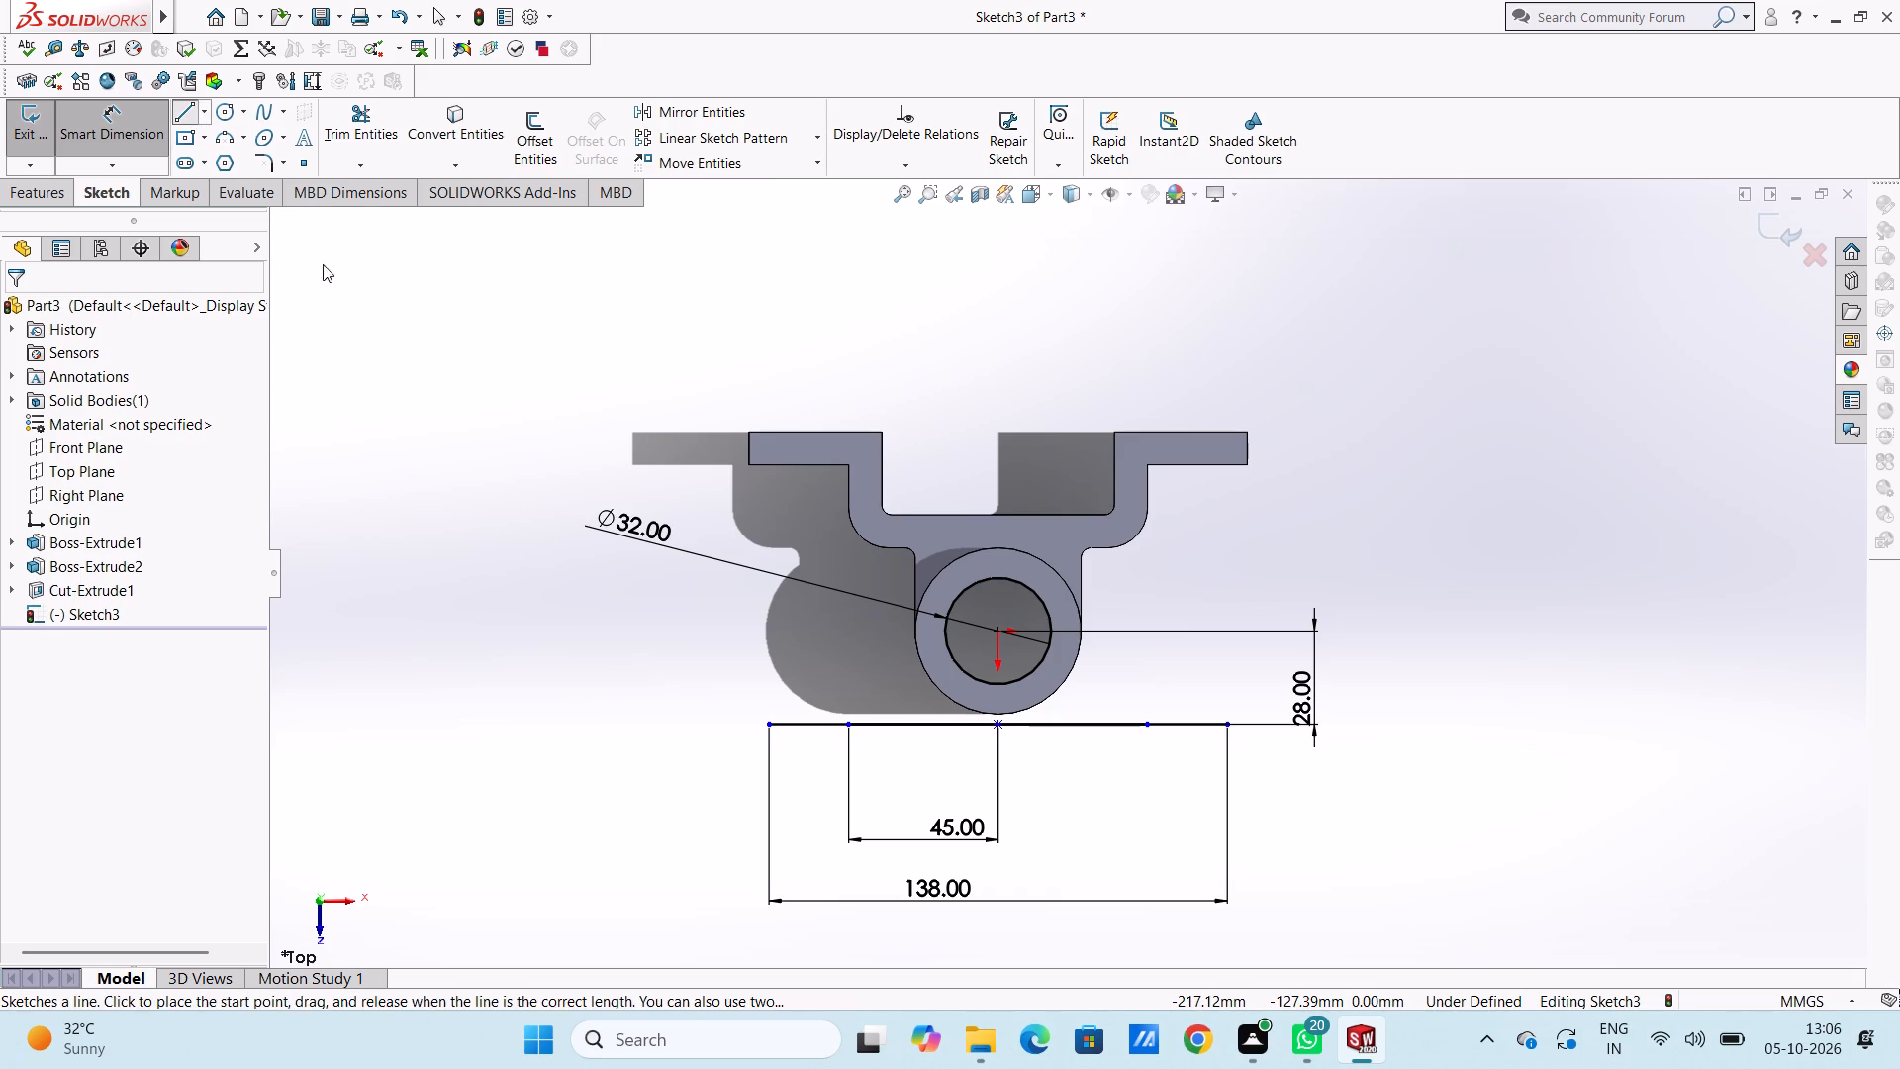
{"action": "left_click", "coordinate": [850, 725]}
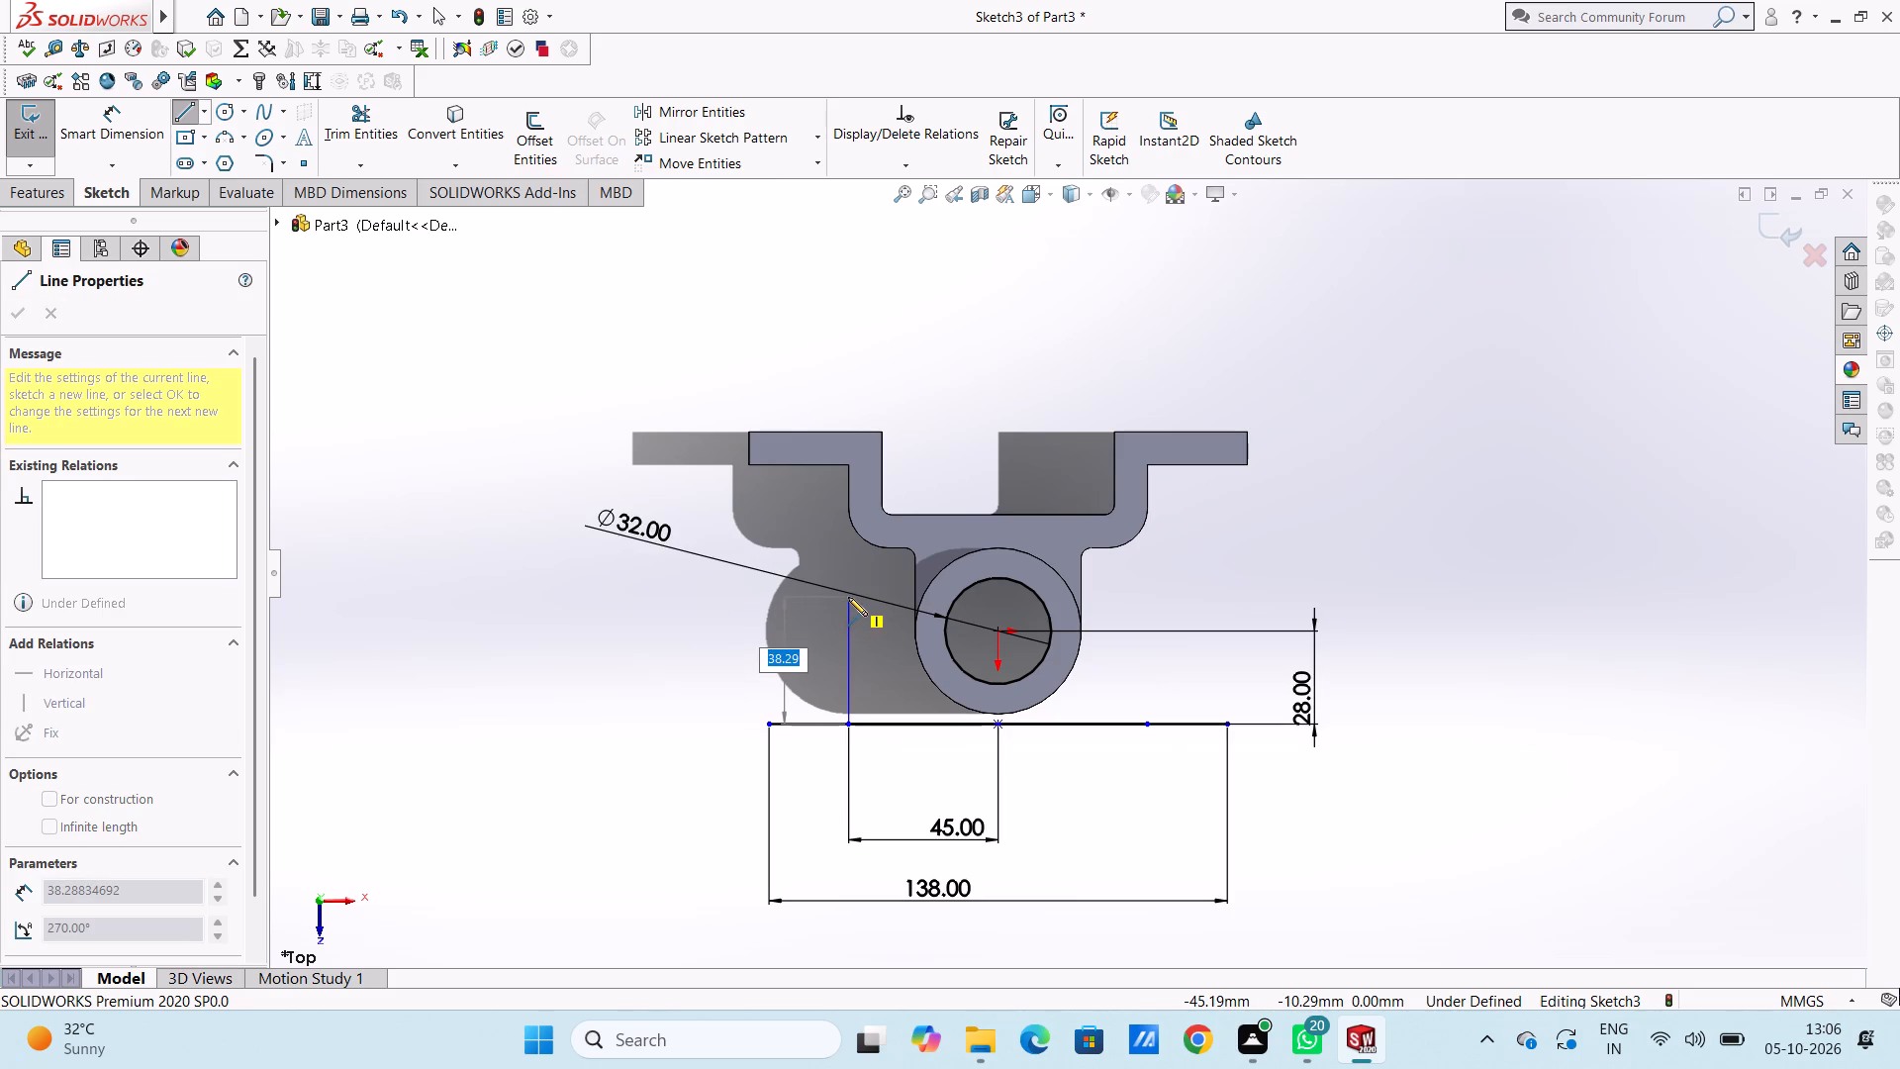
{"action": "type", "text": "40"}
{"action": "key", "text": "Return"}
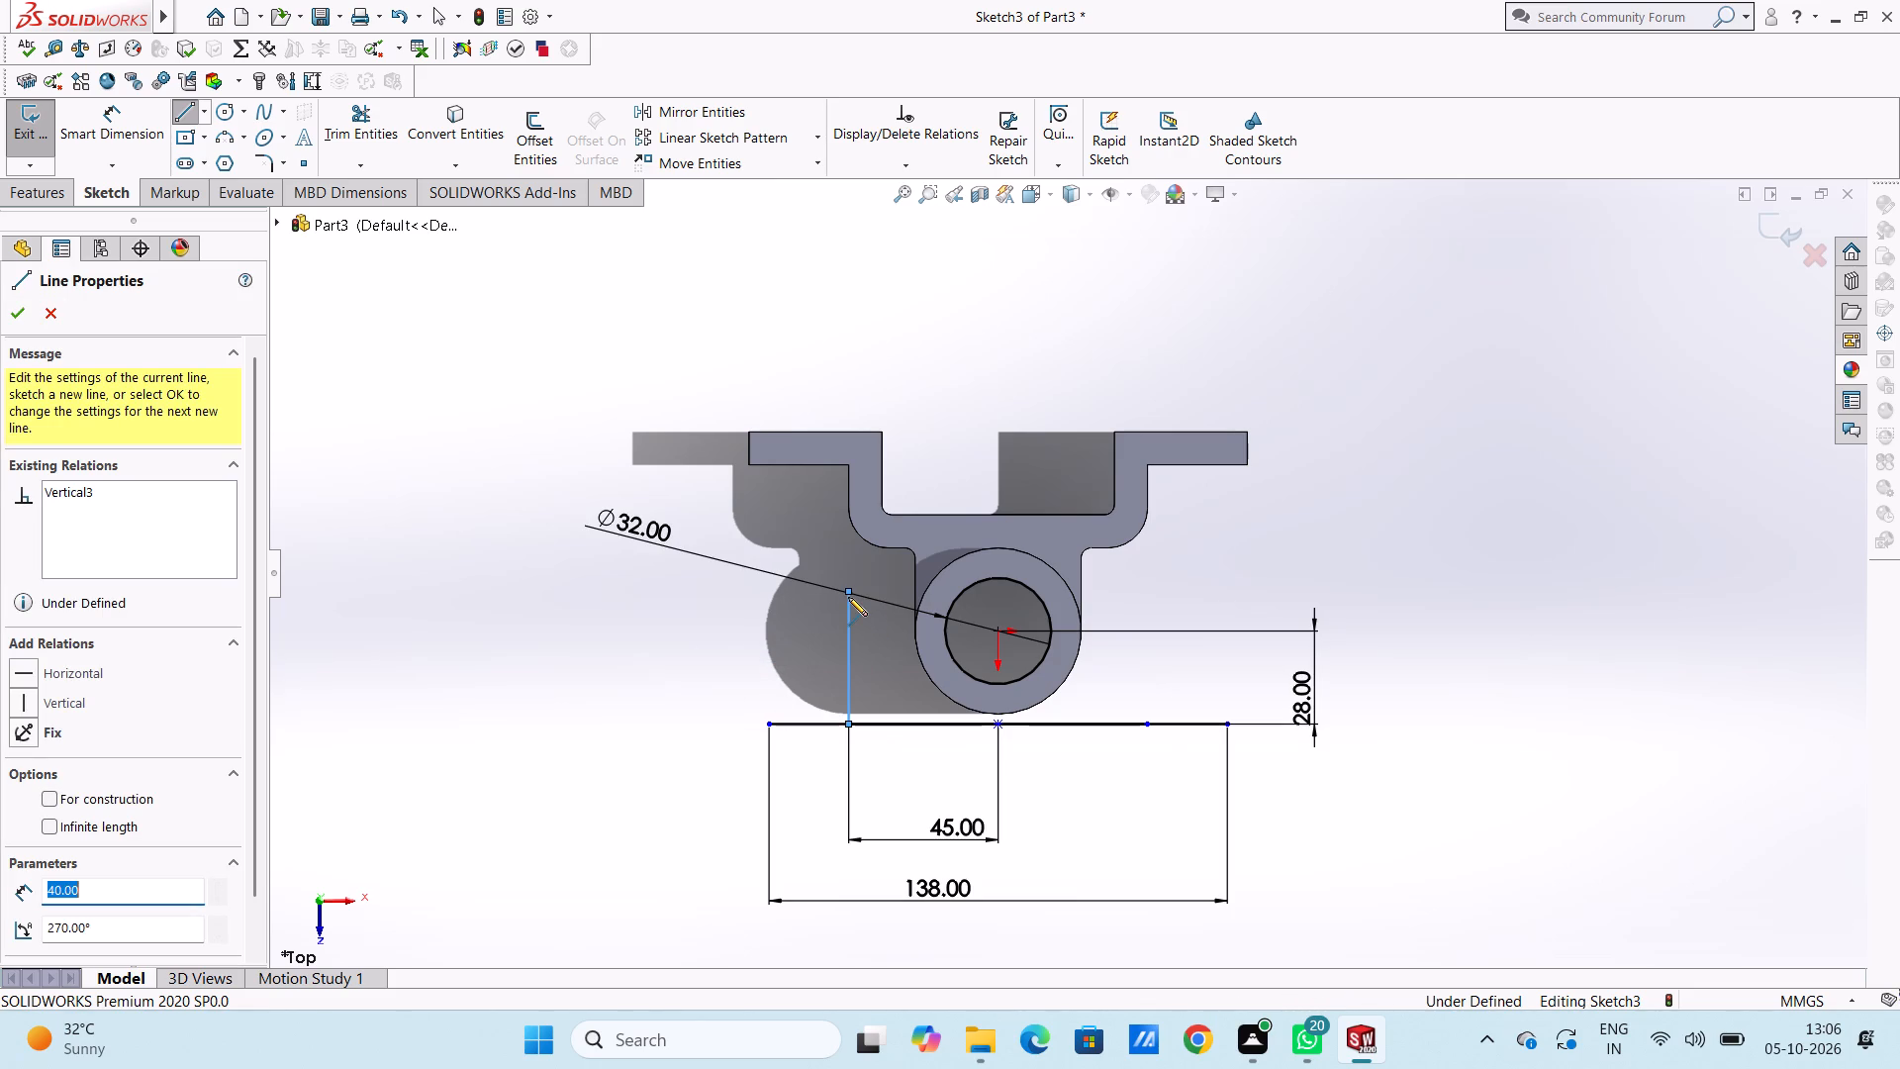
{"action": "left_click", "coordinate": [767, 590]}
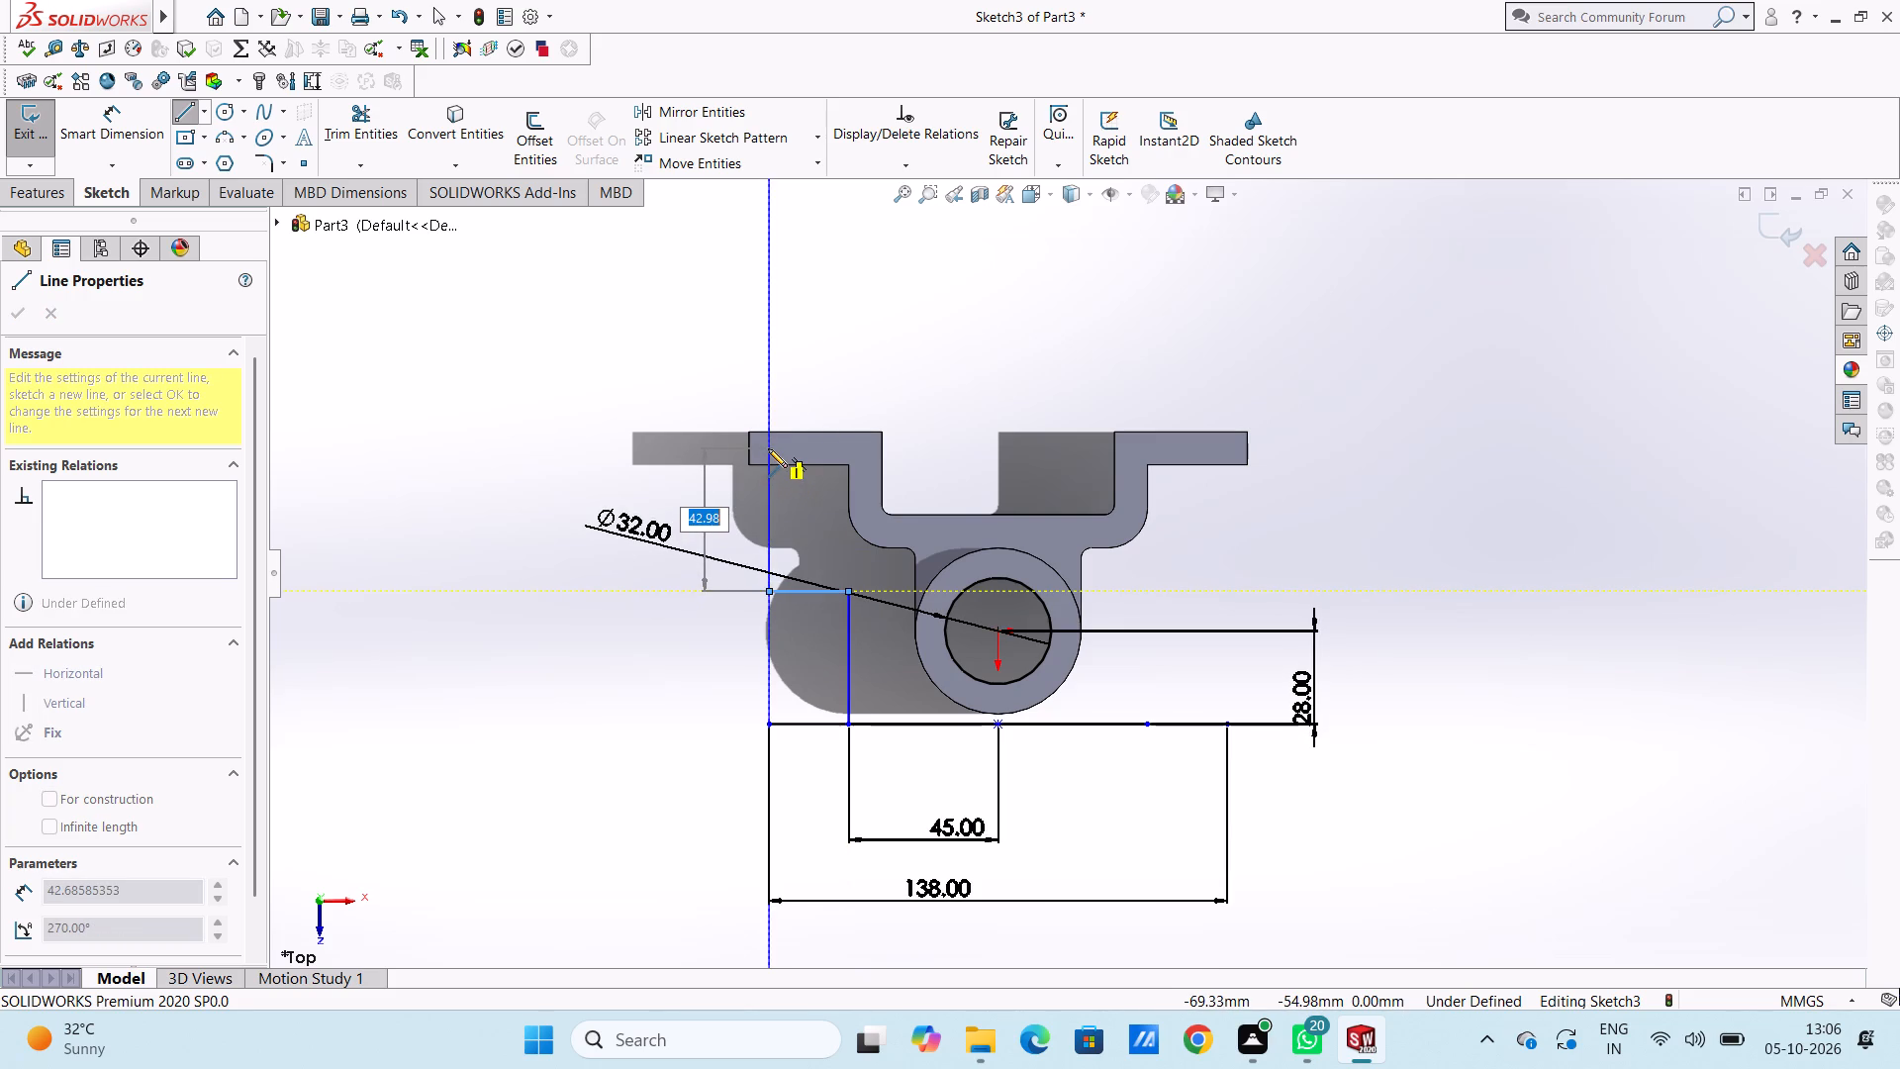
{"action": "left_click", "coordinate": [768, 448]}
{"action": "key", "text": "Escape"}
{"action": "key", "text": "Escape"}
{"action": "key", "text": "Escape"}
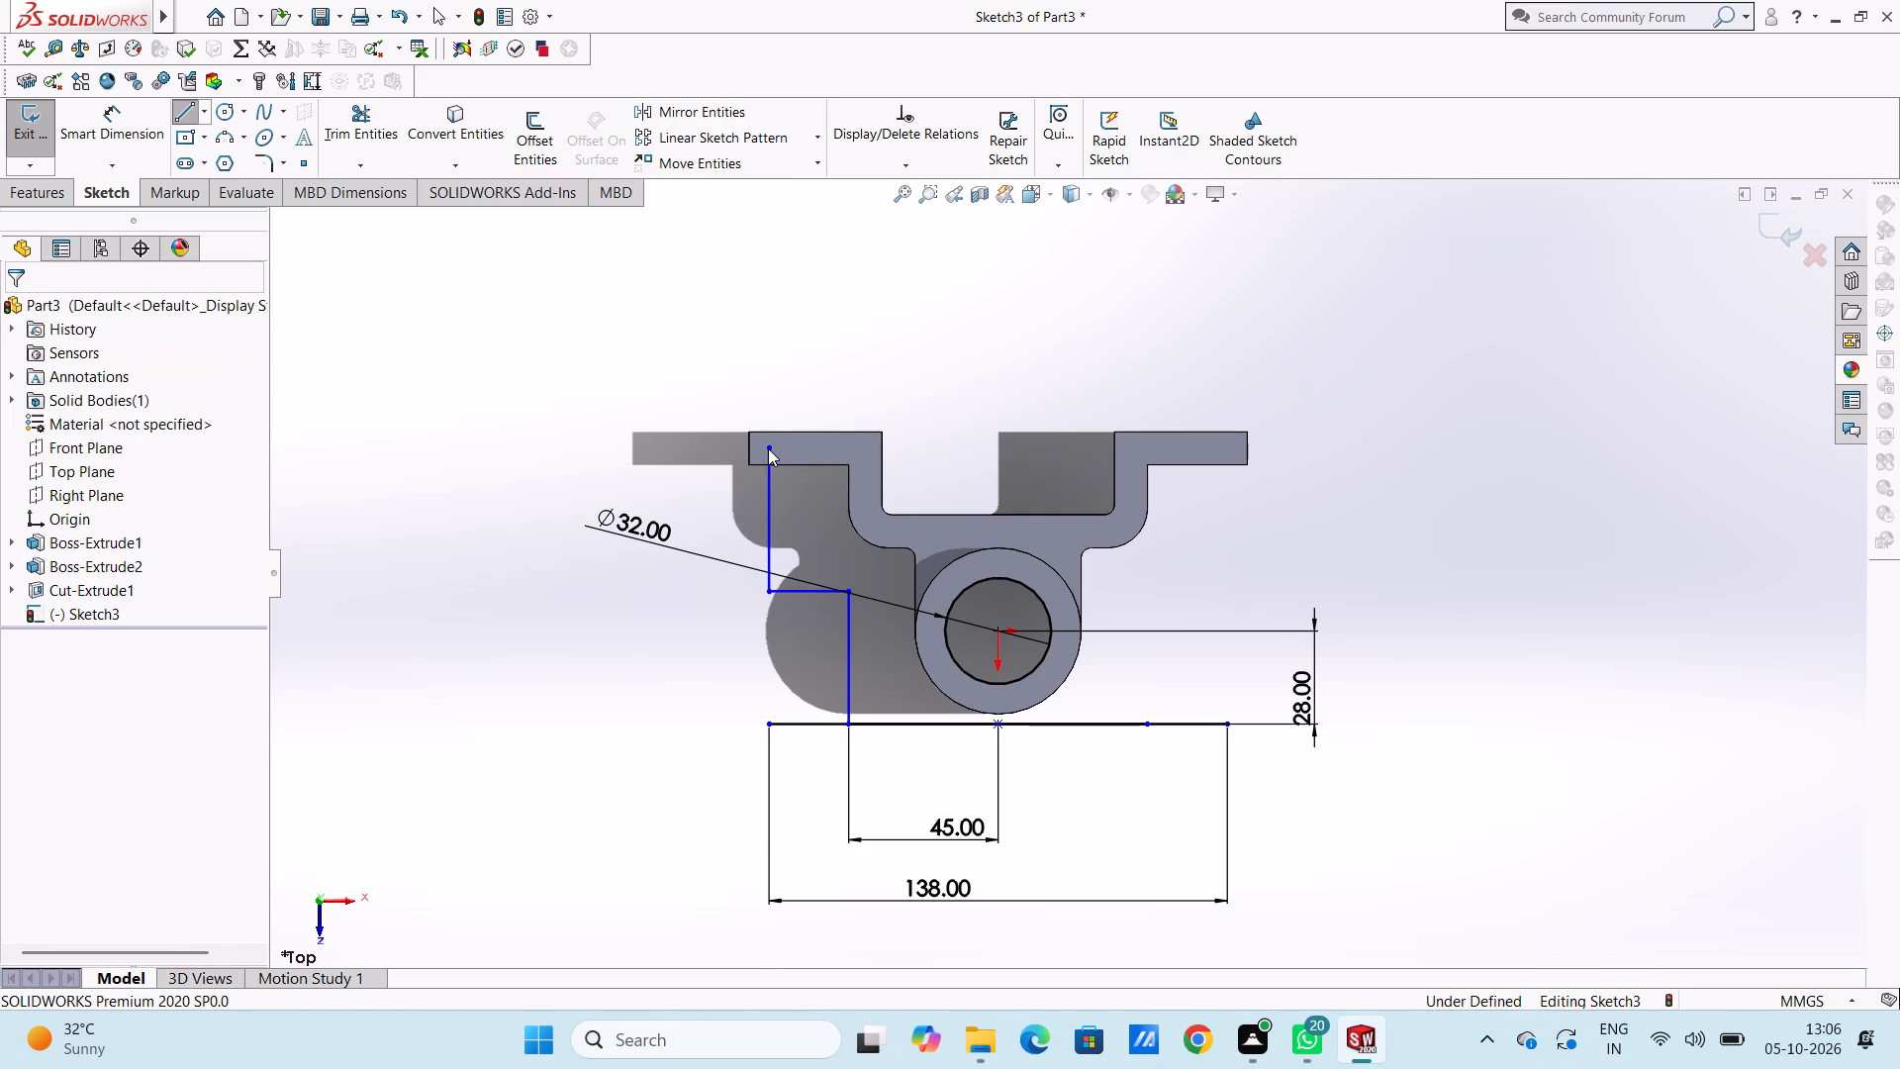
Draw a horizontal line about 9 mm long from the left flange's lower outer corner along its lower edge, crossing the vertical line.
{"action": "scroll", "coordinate": [850, 559], "scroll_direction": "down", "scroll_amount": 1}
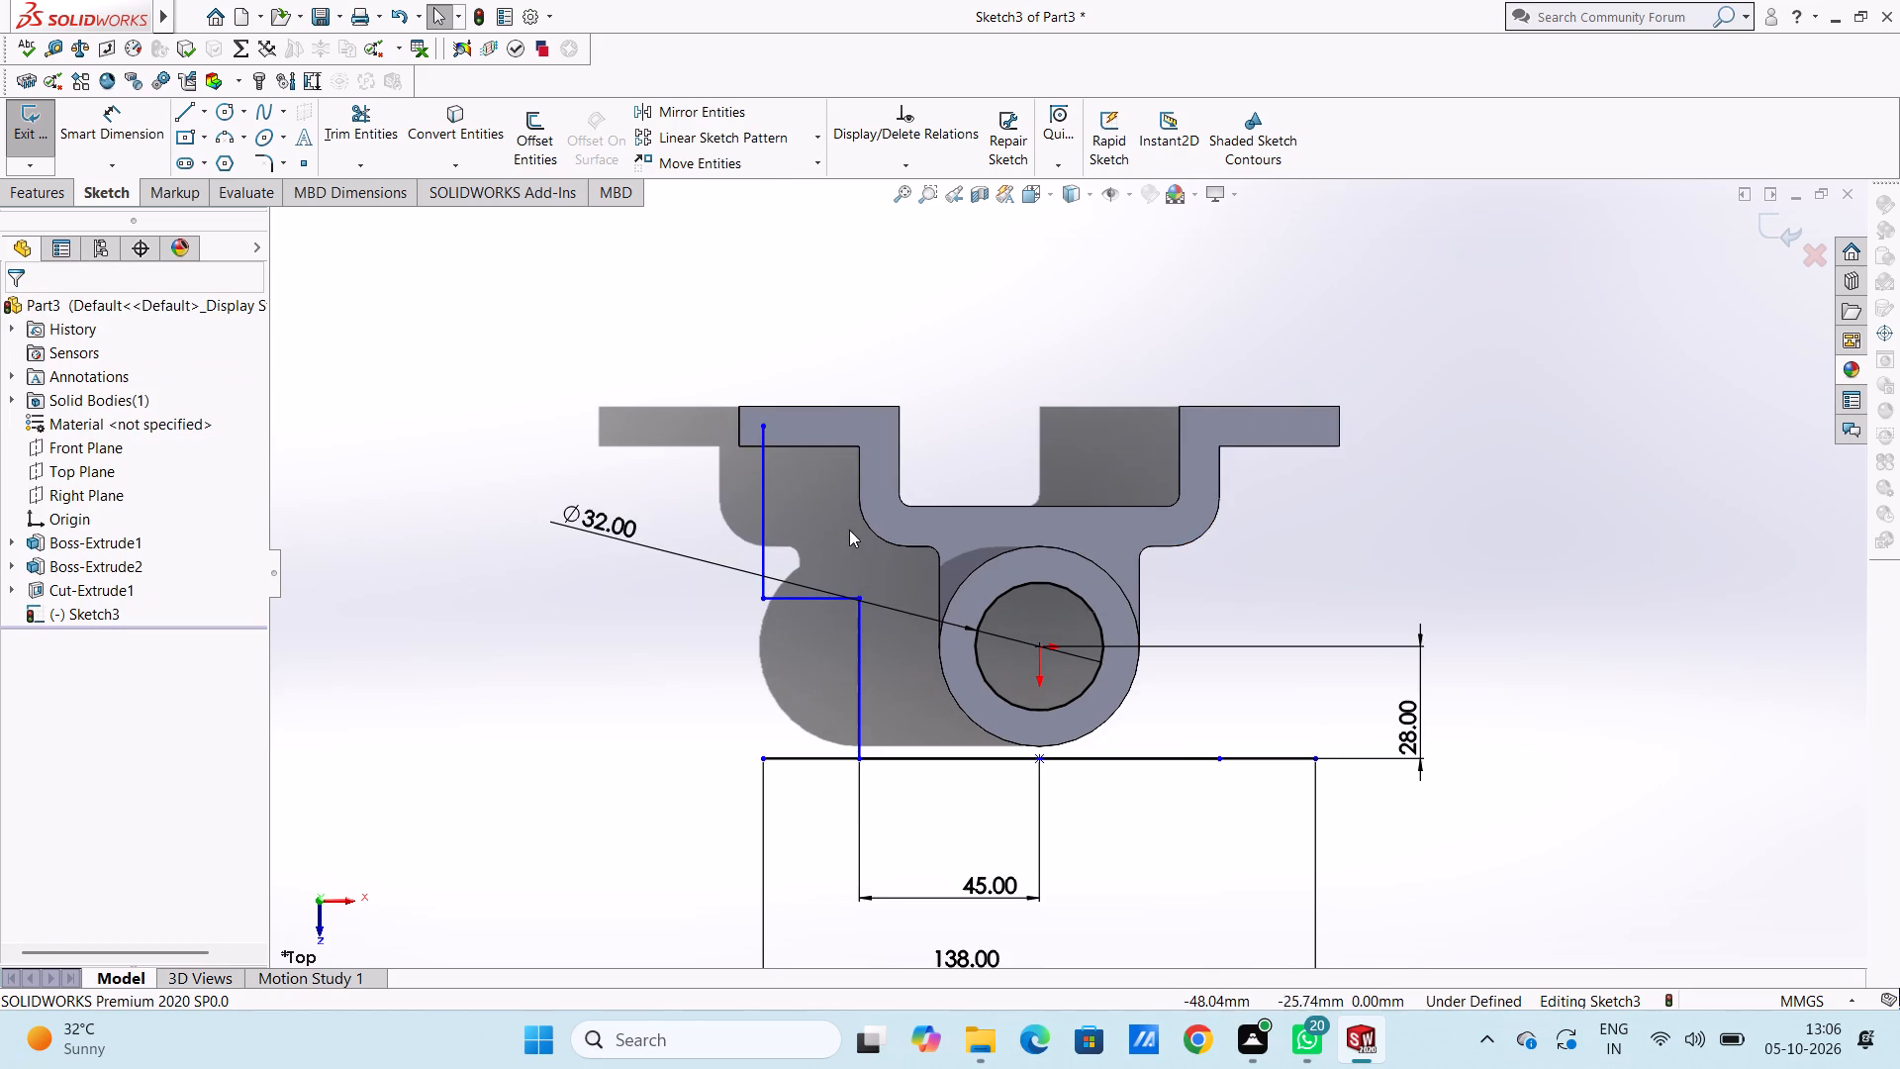
{"action": "scroll", "coordinate": [854, 515], "scroll_direction": "down", "scroll_amount": 2}
{"action": "left_click", "coordinate": [184, 108]}
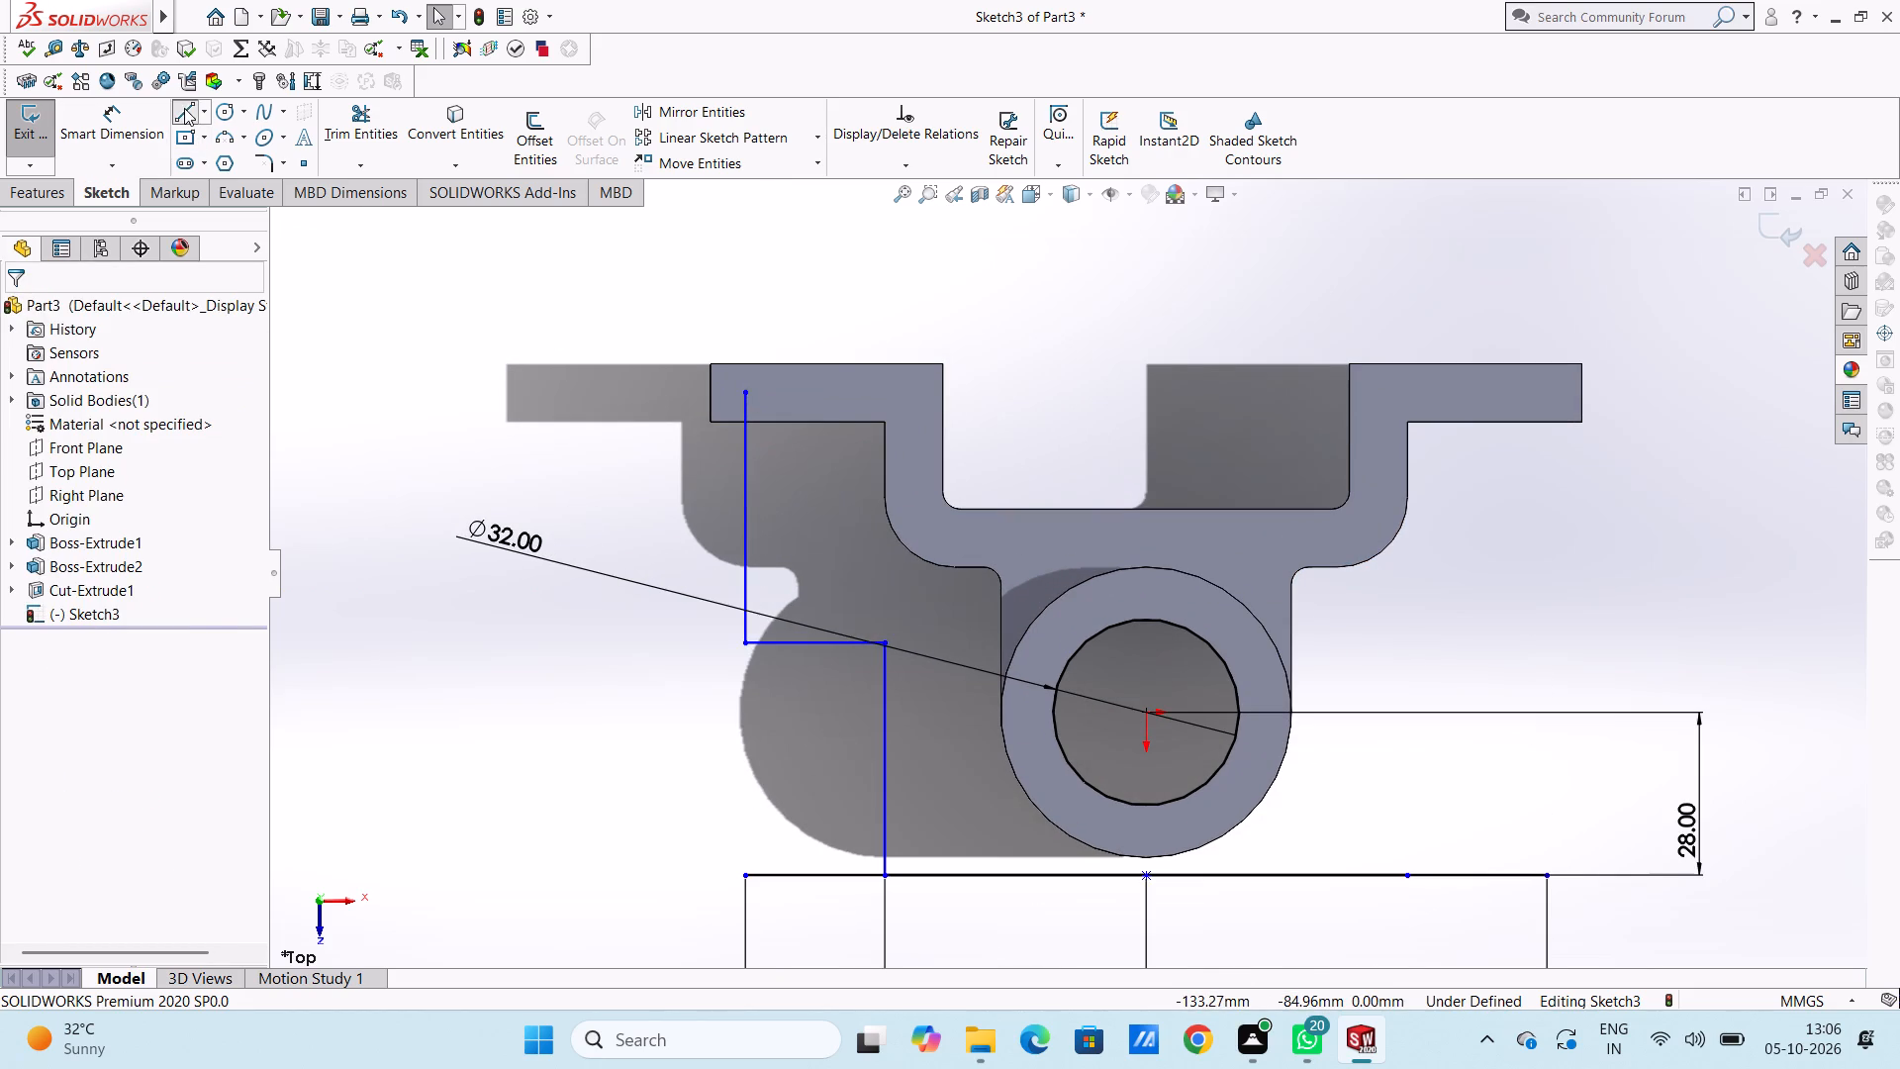
{"action": "left_click", "coordinate": [708, 423]}
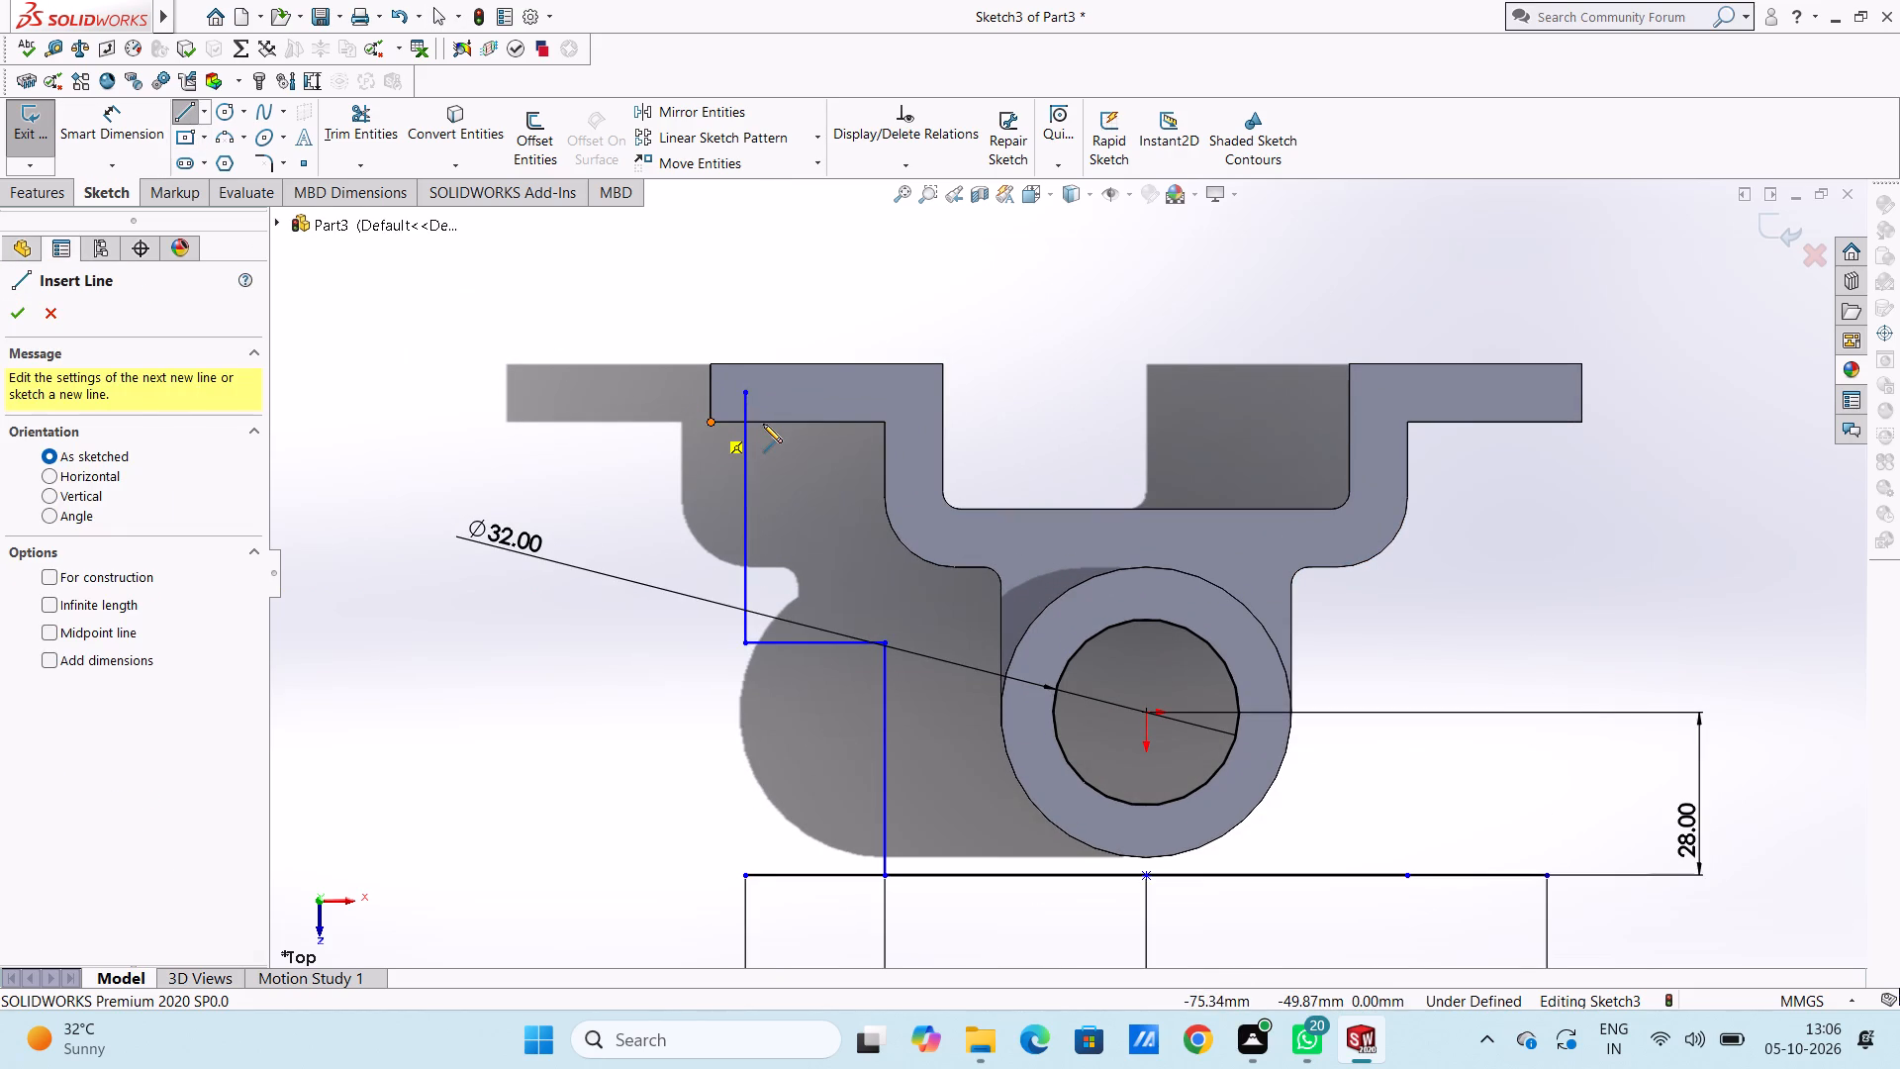
{"action": "left_click", "coordinate": [765, 424]}
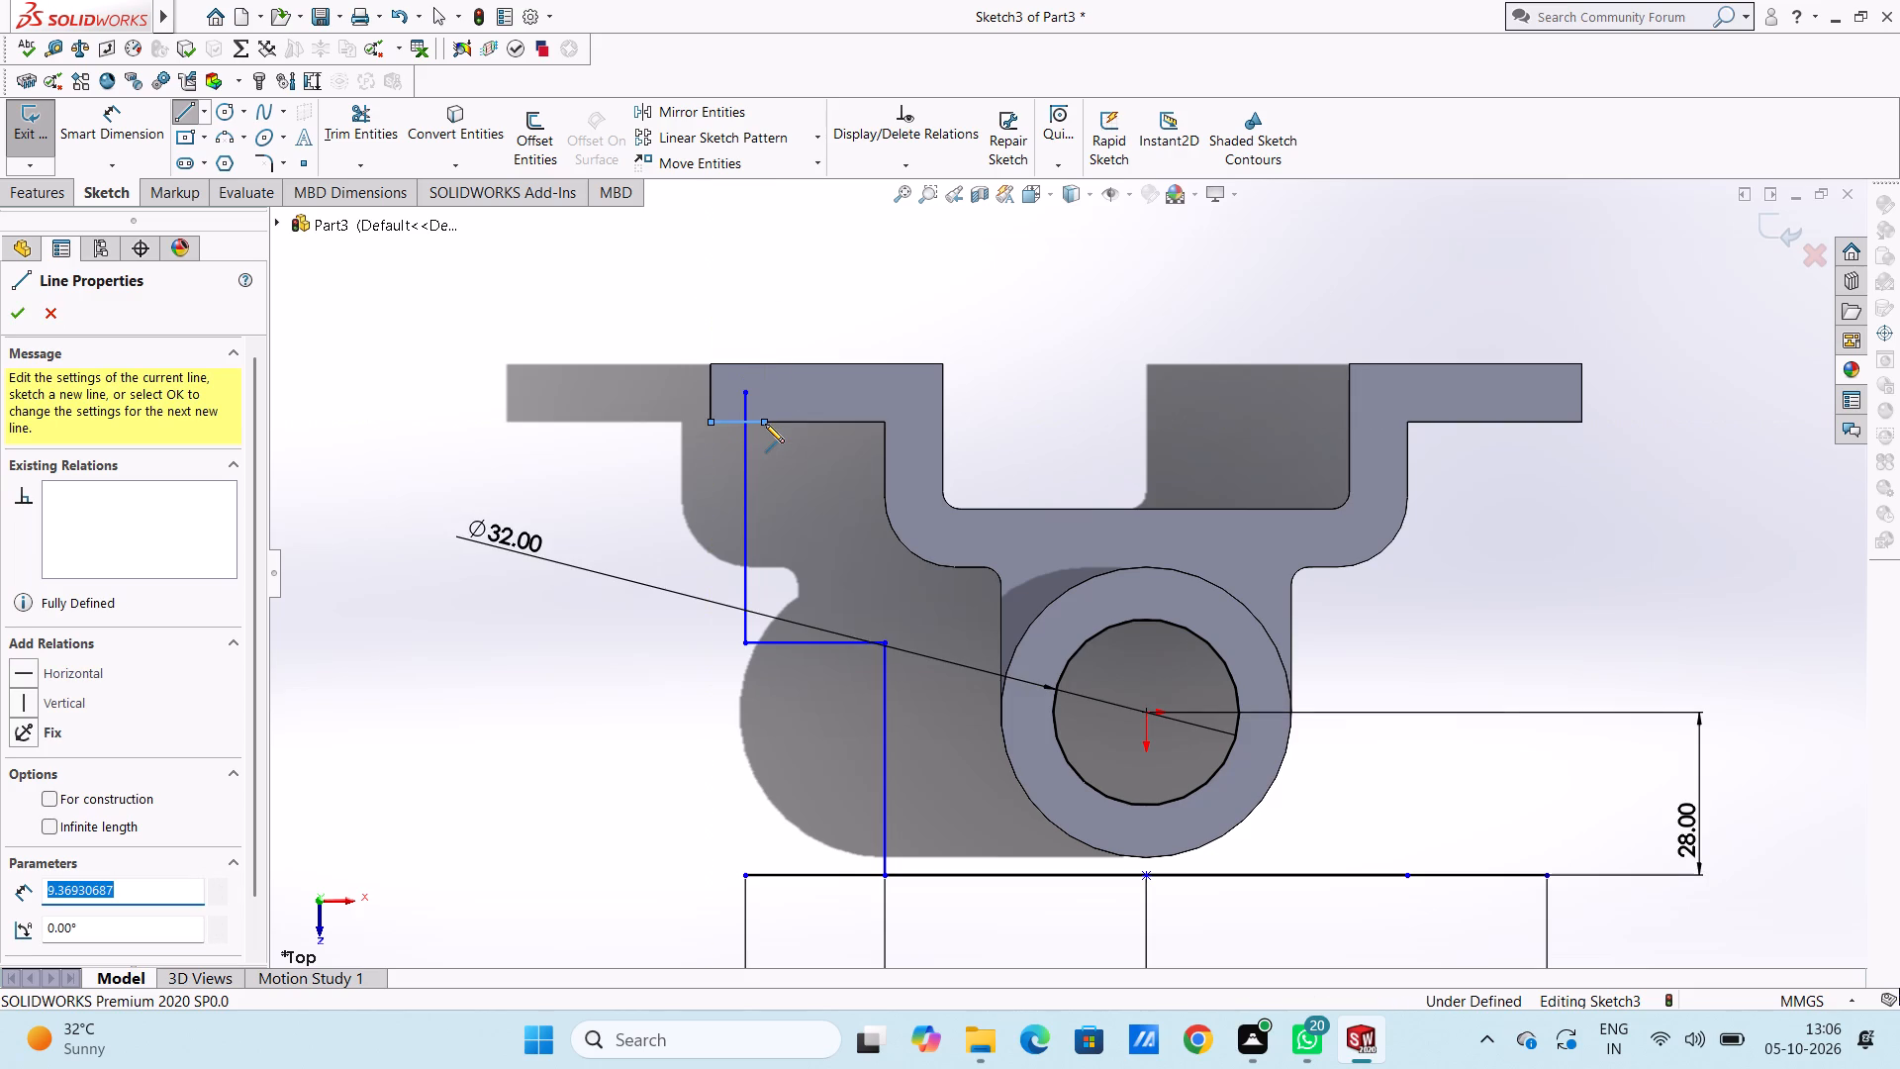
{"action": "key", "text": "Escape"}
{"action": "key", "text": "Escape"}
{"action": "key", "text": "Escape"}
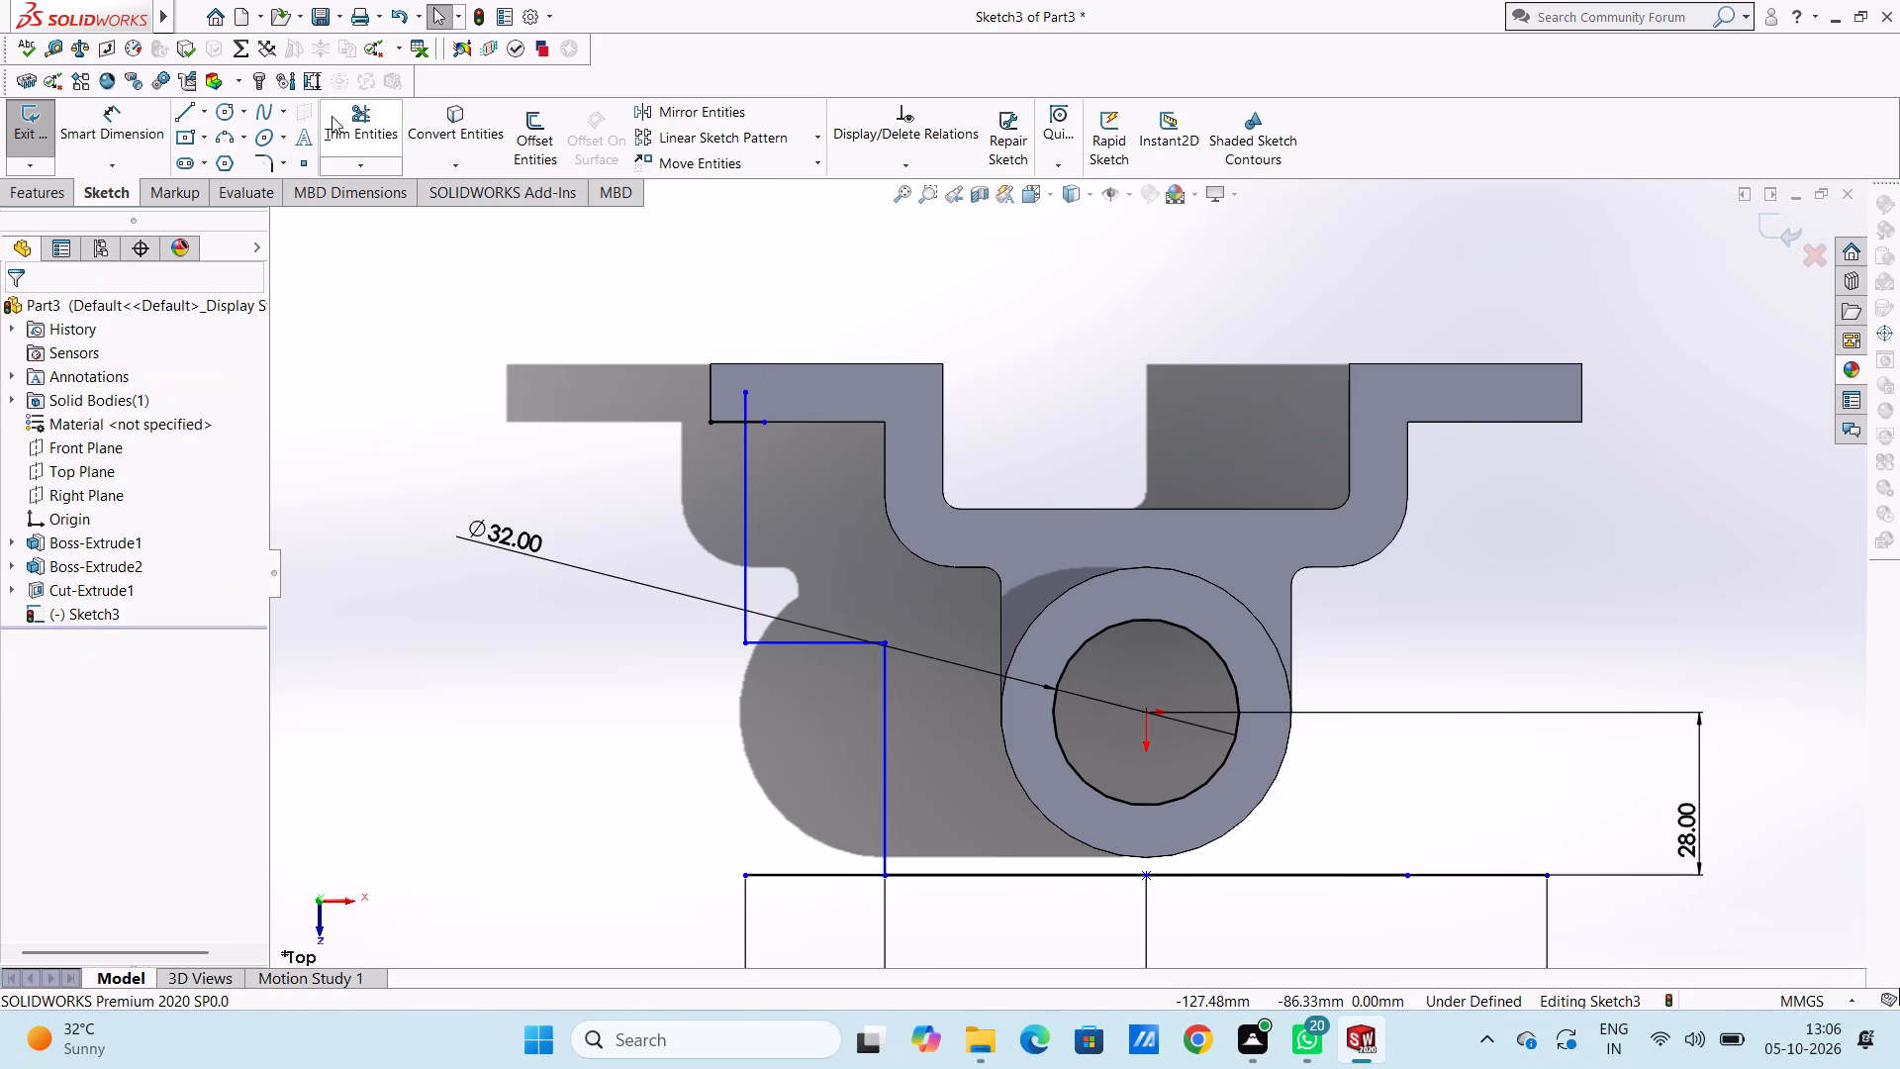
Trim the overhanging ends of the vertical and short horizontal lines where they cross at the left flange's lower edge.
{"action": "left_click", "coordinate": [342, 111]}
{"action": "left_click", "coordinate": [749, 401]}
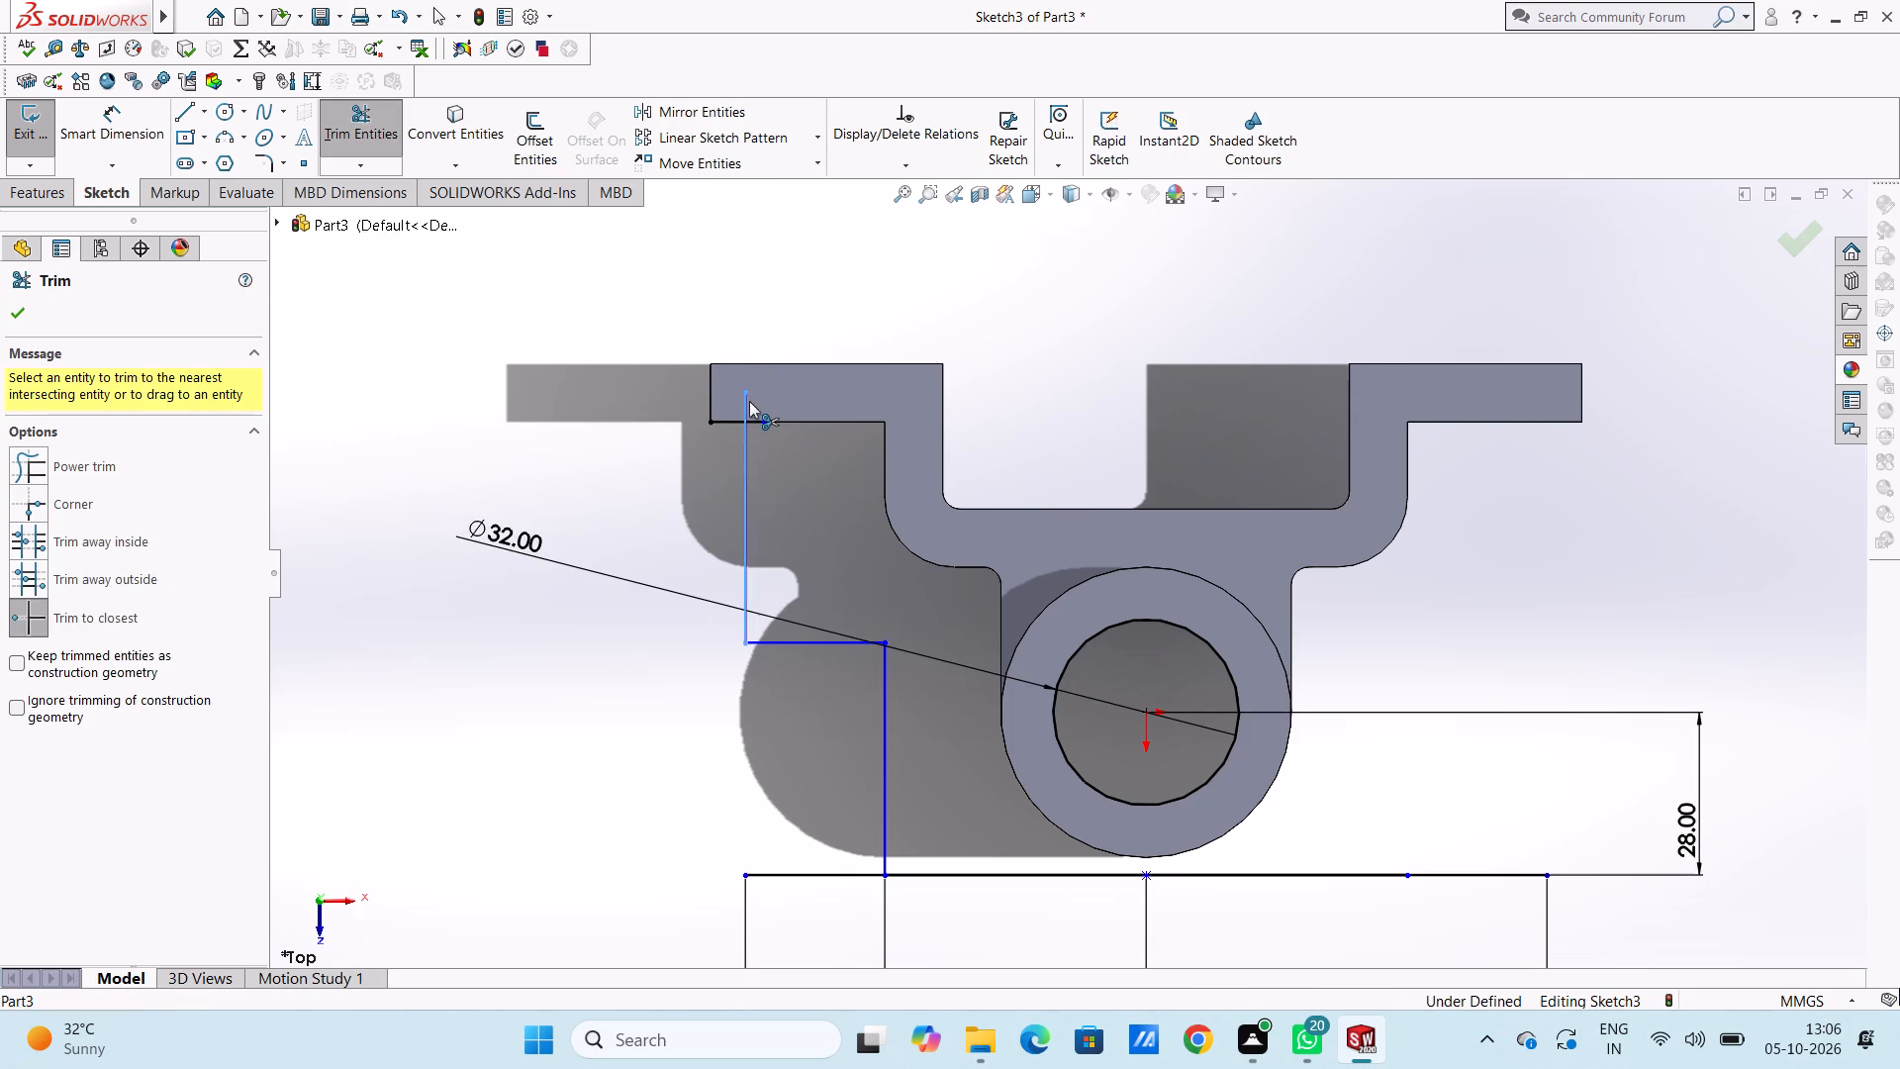
{"action": "left_click", "coordinate": [757, 418]}
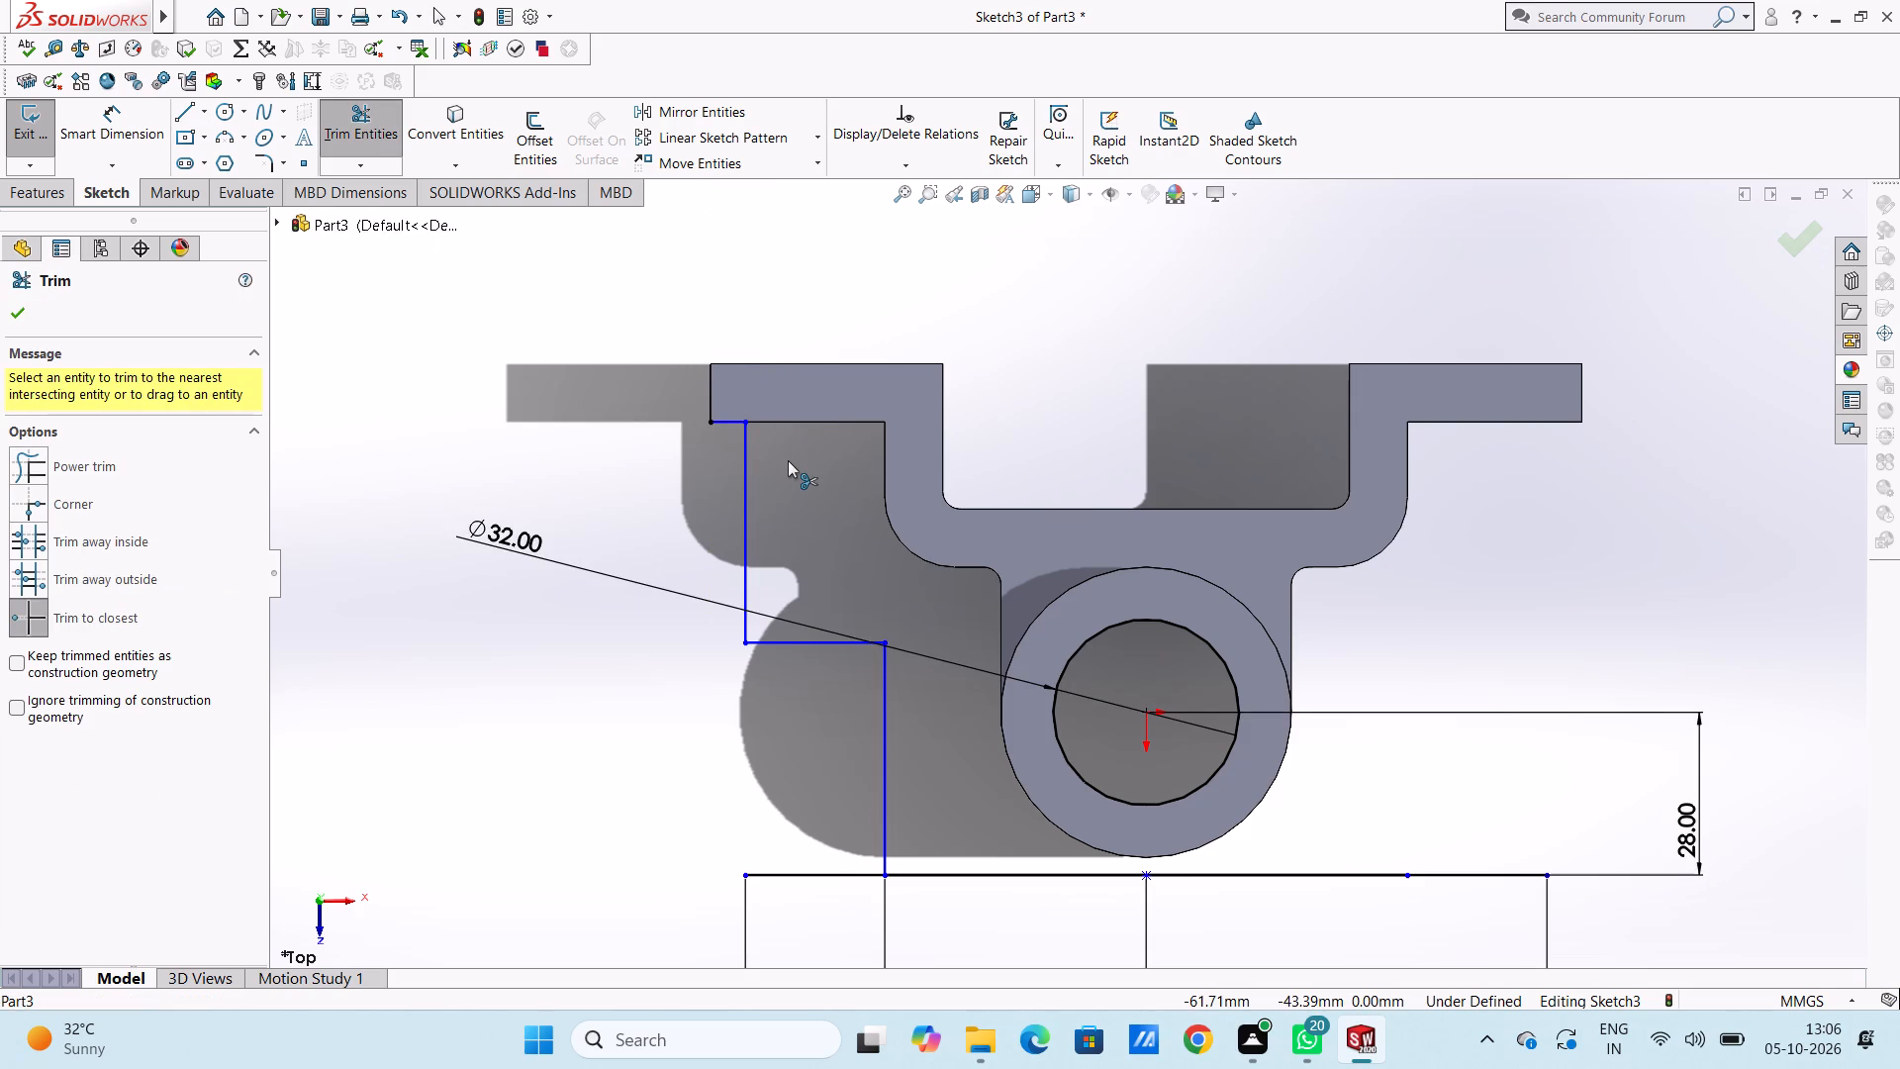
{"action": "key", "text": "Escape"}
{"action": "key", "text": "Escape"}
{"action": "key", "text": "Escape"}
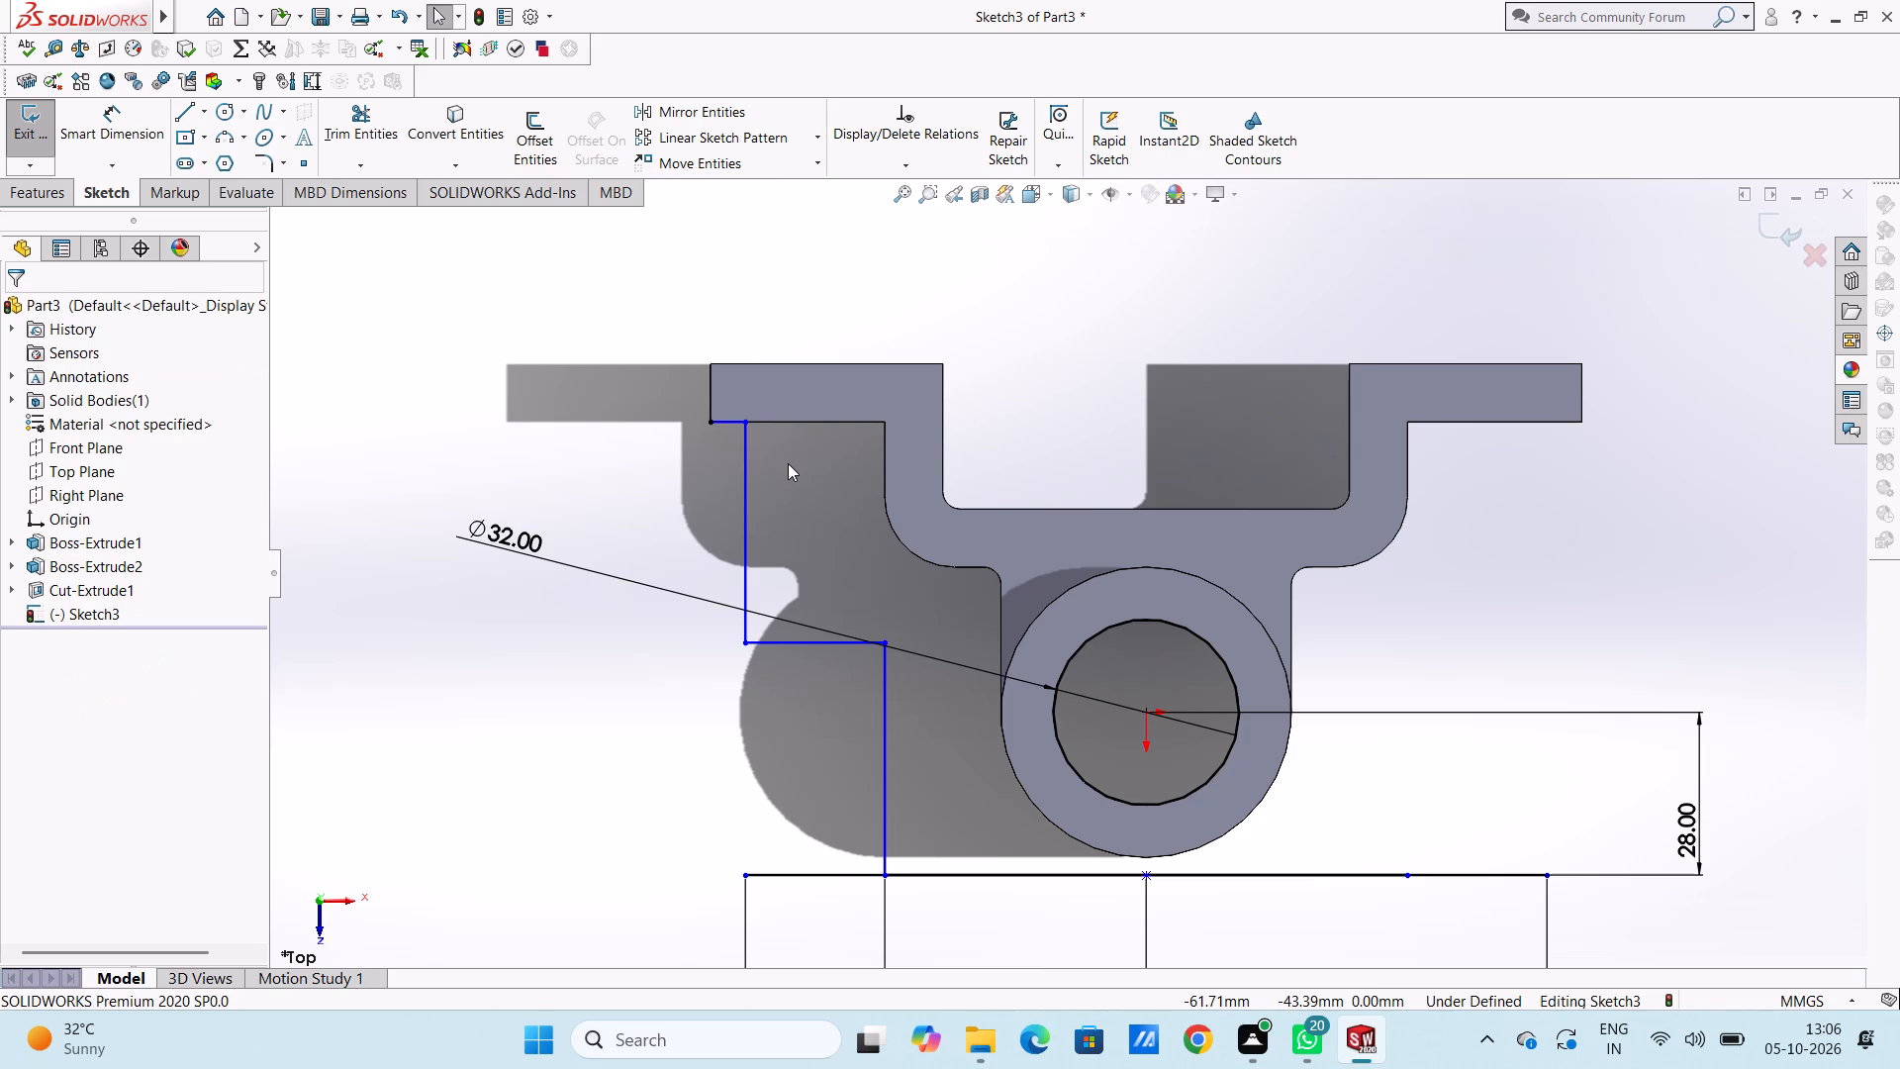
From the 90 mm line's right end, draw connected lines 40 mm up, 24 mm outward and about 41 mm up into the right flange.
{"action": "scroll", "coordinate": [799, 474], "scroll_direction": "down", "scroll_amount": 2}
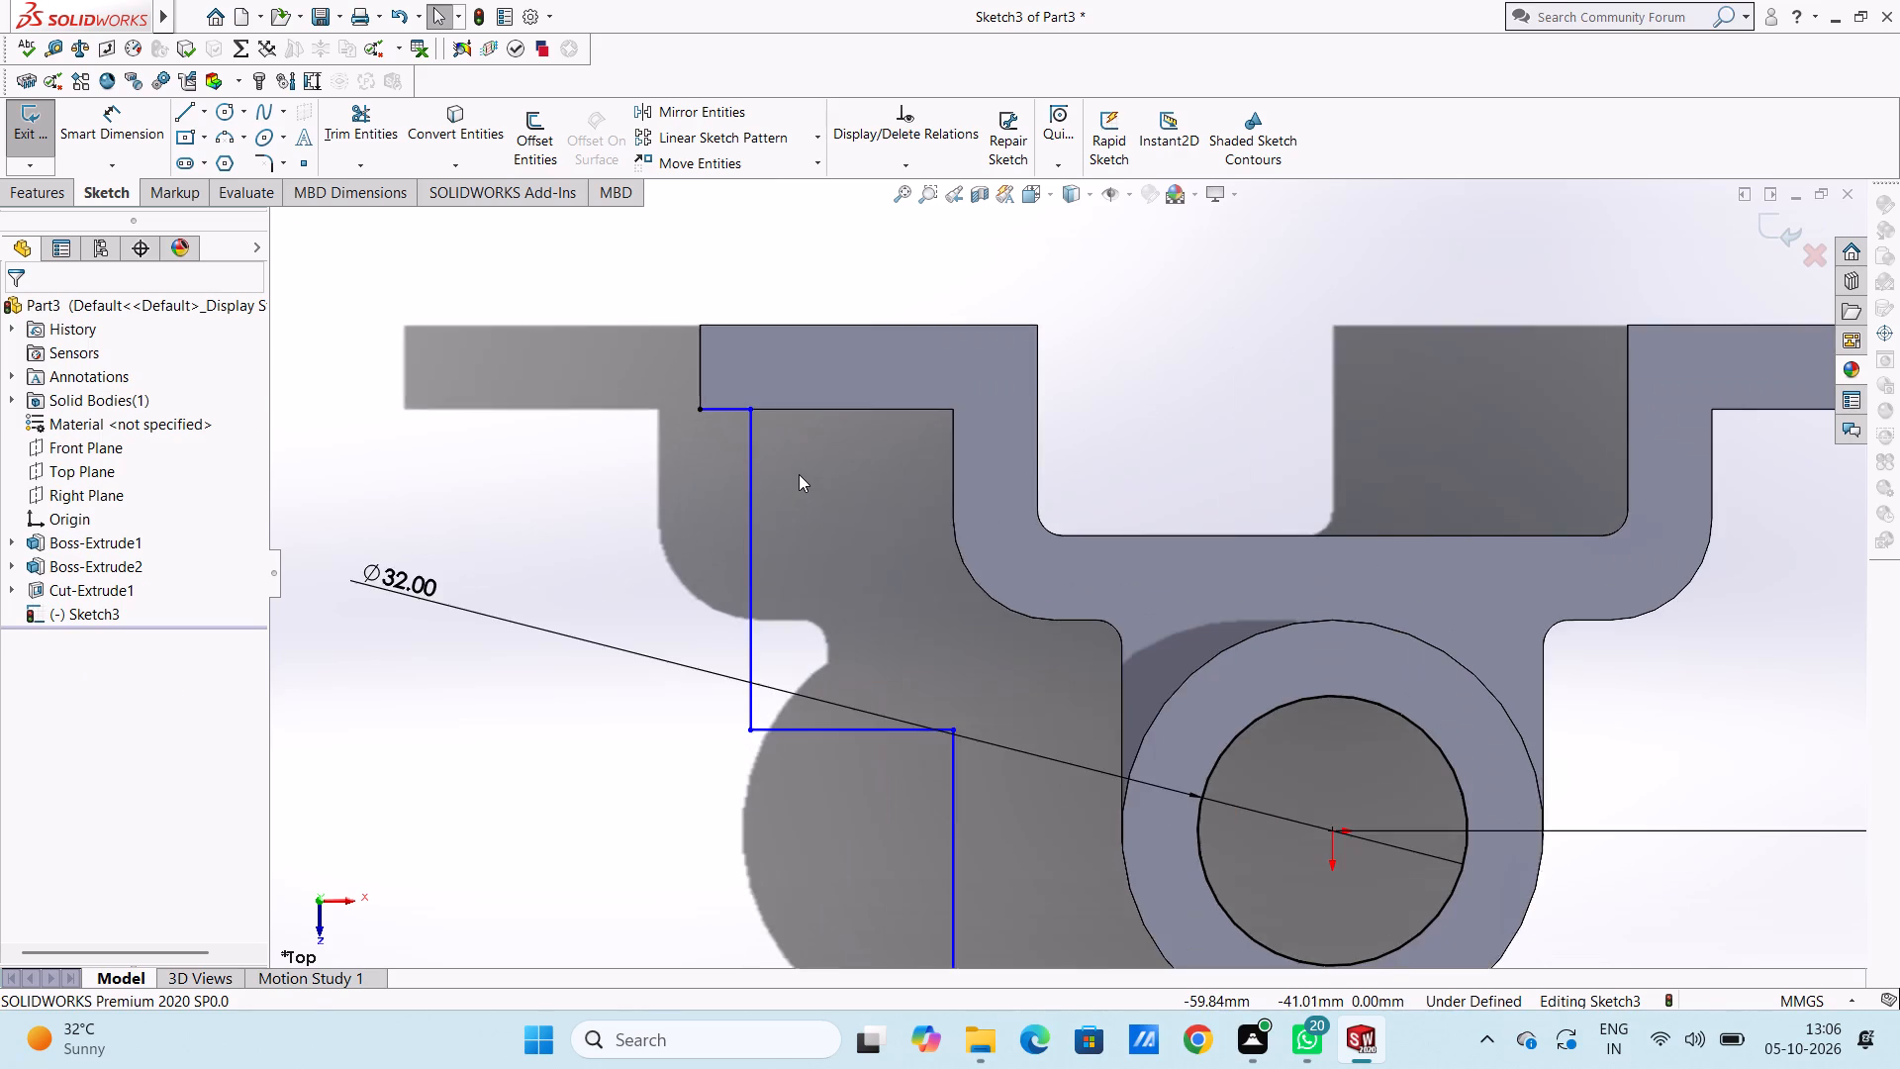
{"action": "scroll", "coordinate": [799, 474], "scroll_direction": "up", "scroll_amount": 4}
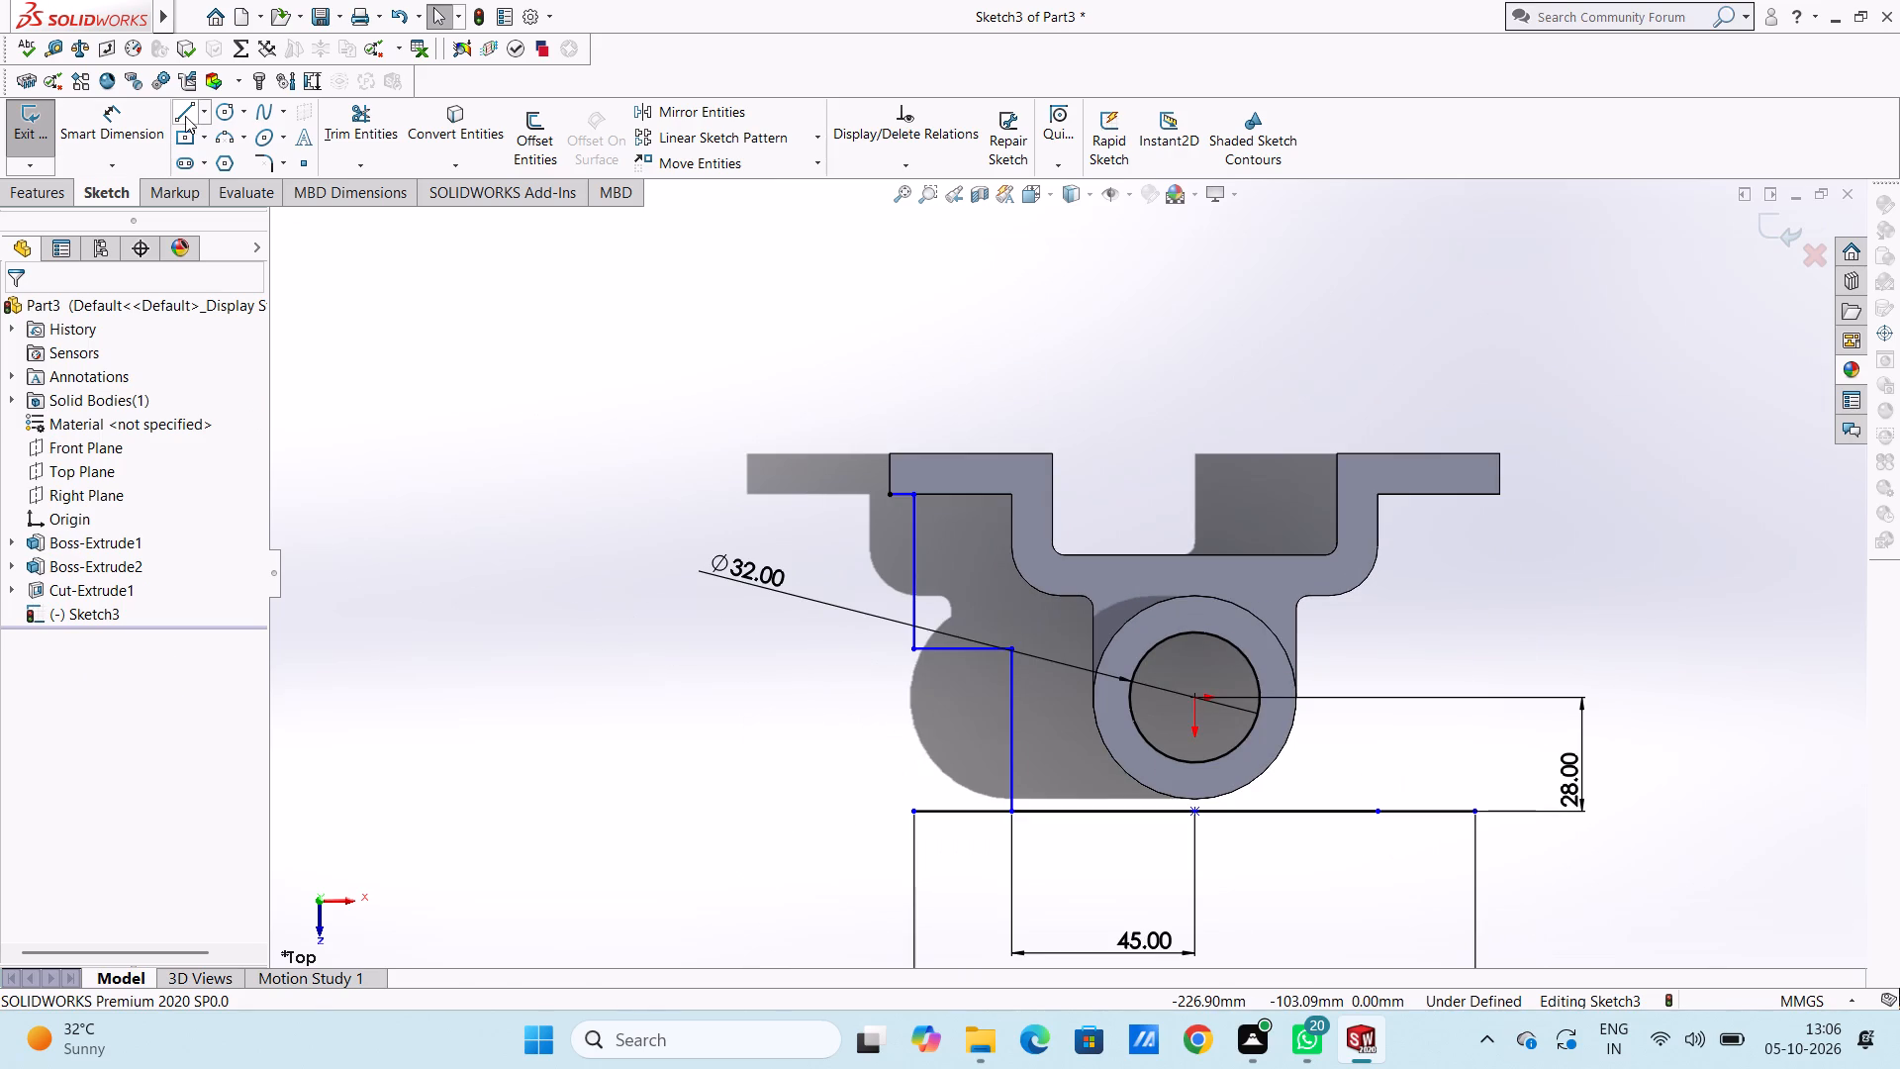
{"action": "left_click", "coordinate": [185, 116]}
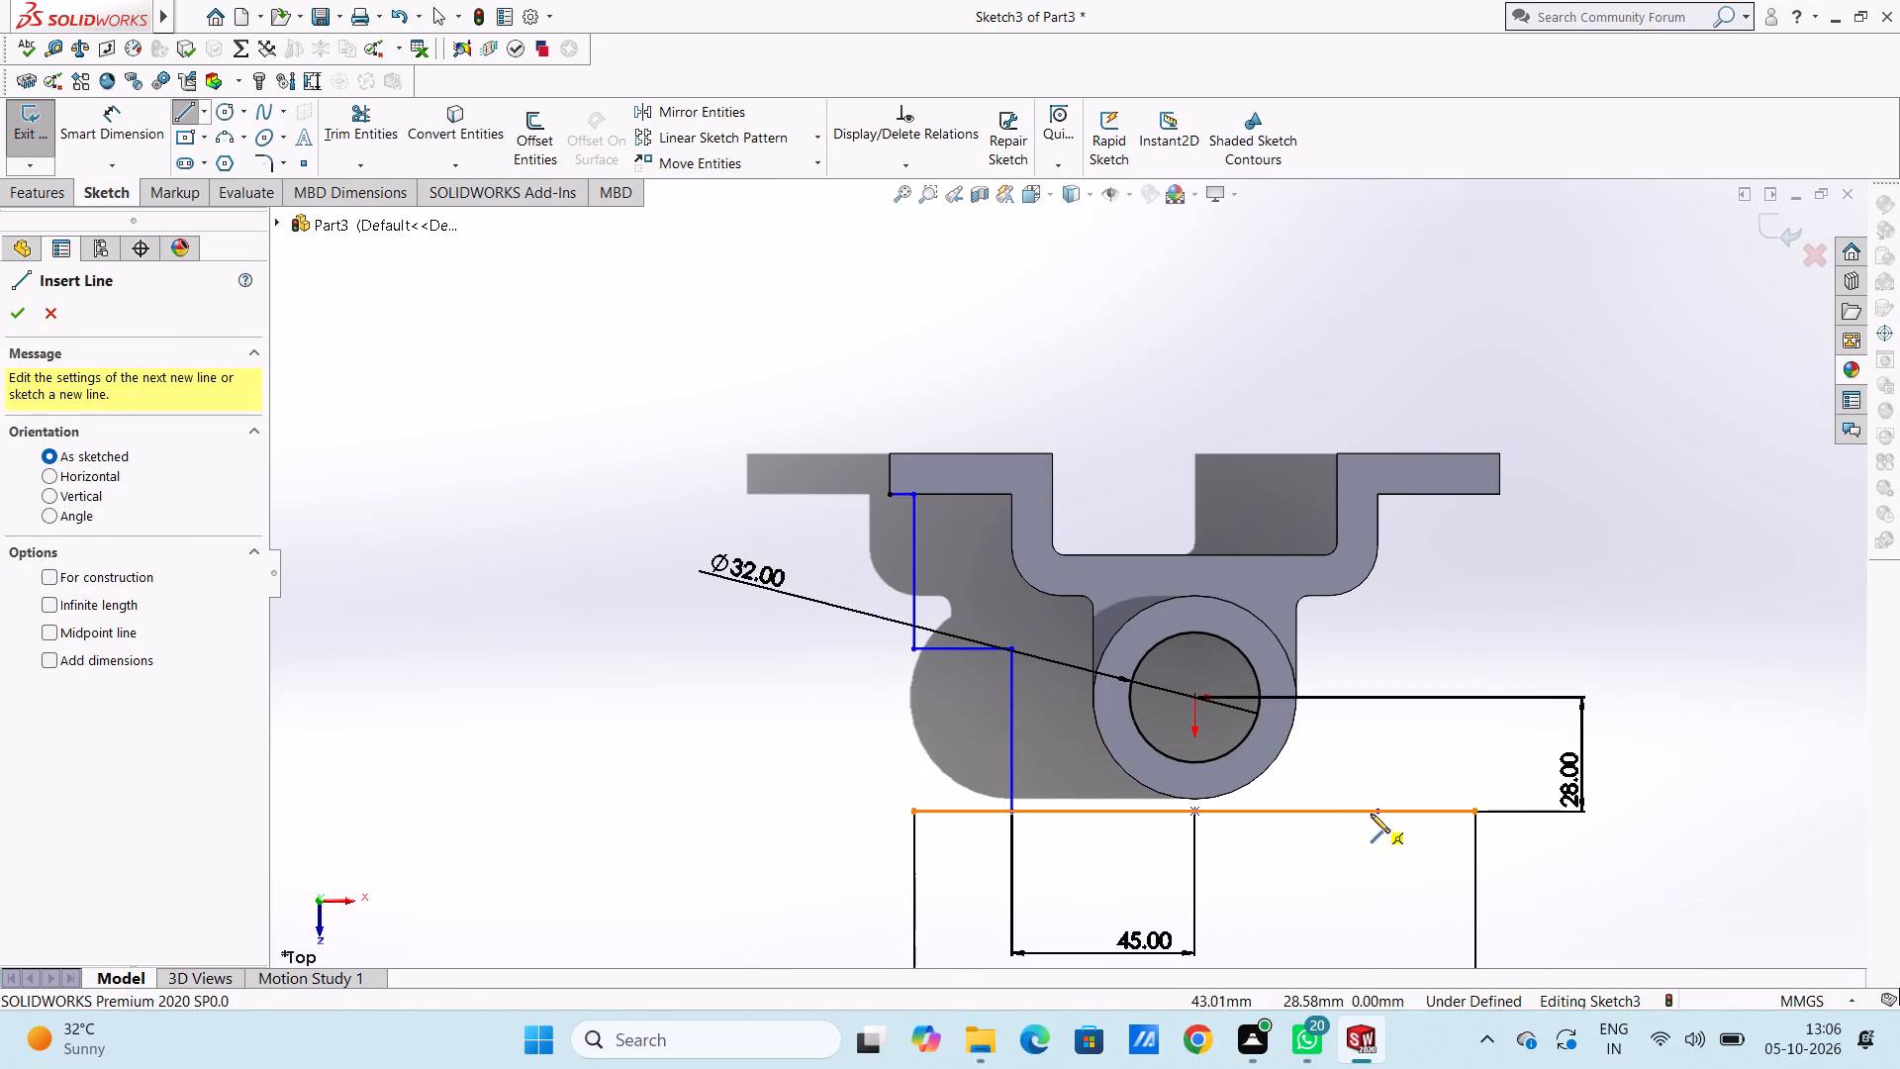
{"action": "left_click", "coordinate": [1377, 814]}
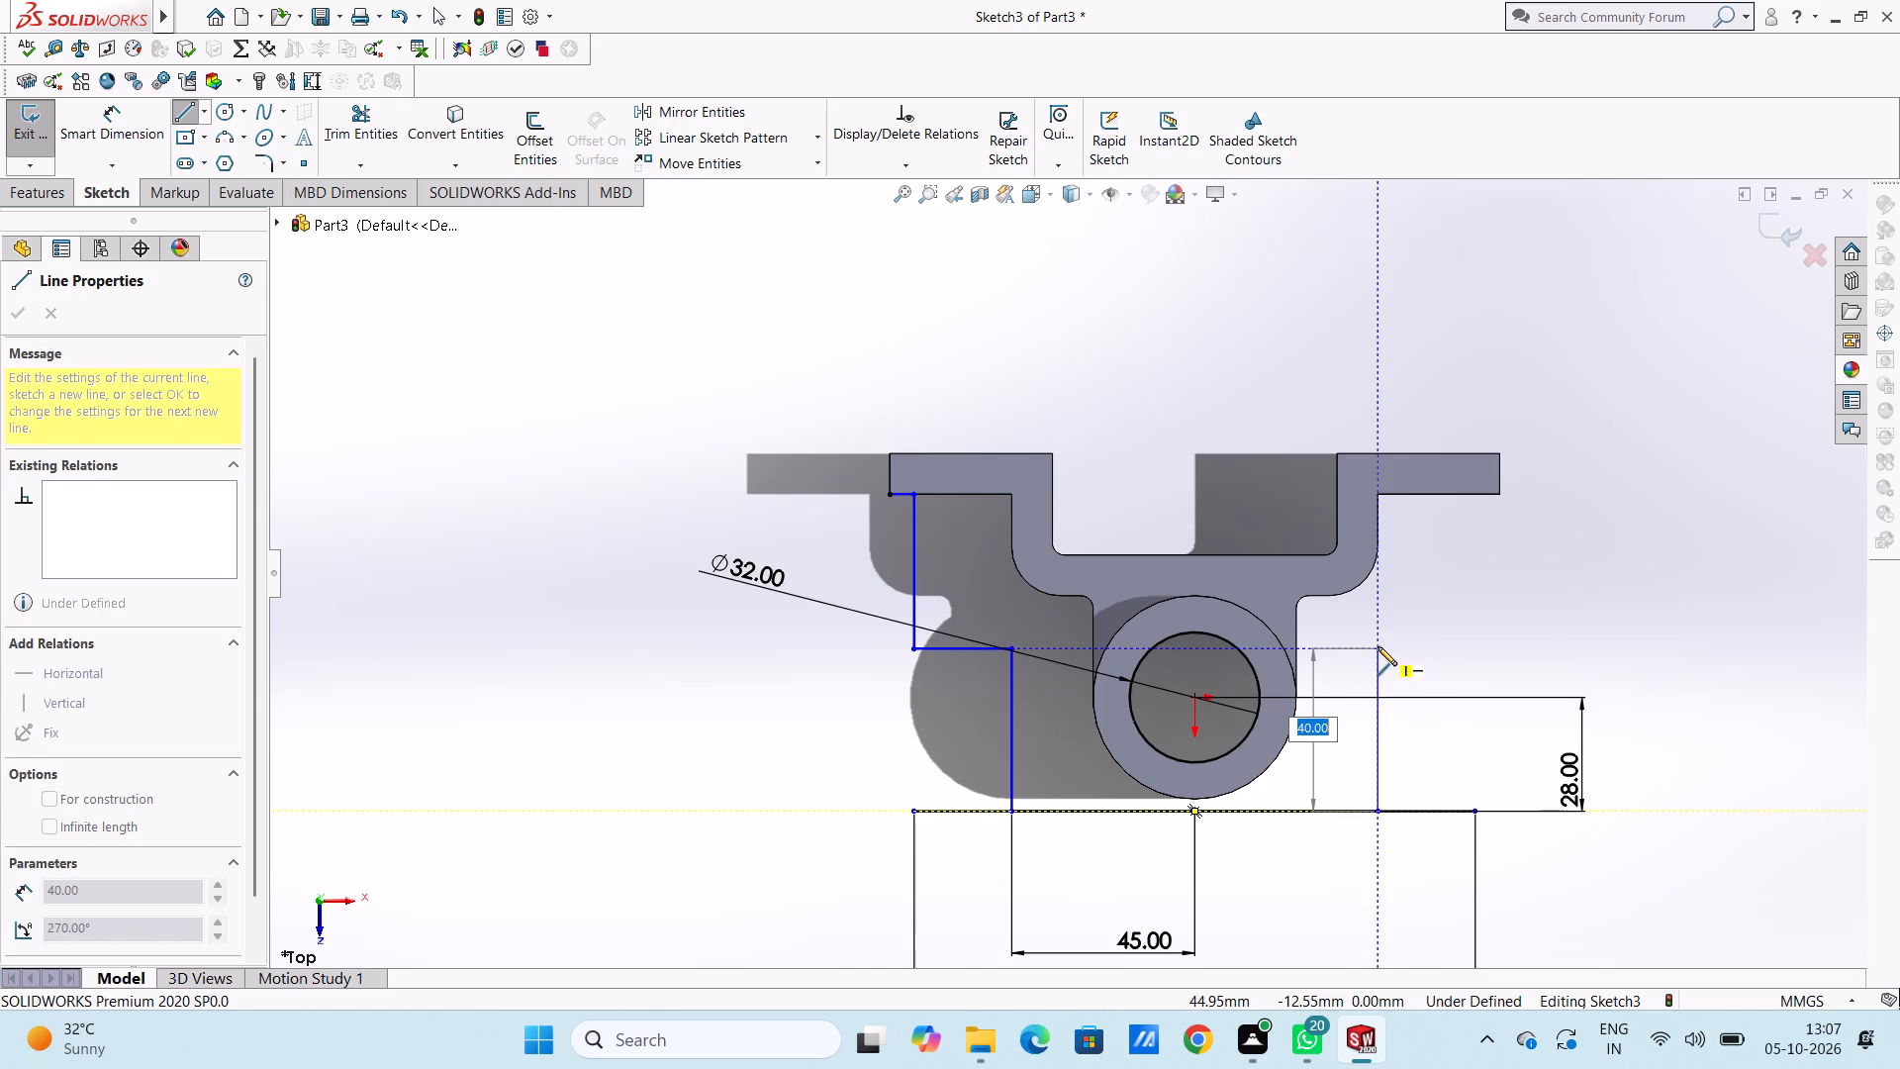
{"action": "left_click", "coordinate": [1377, 646]}
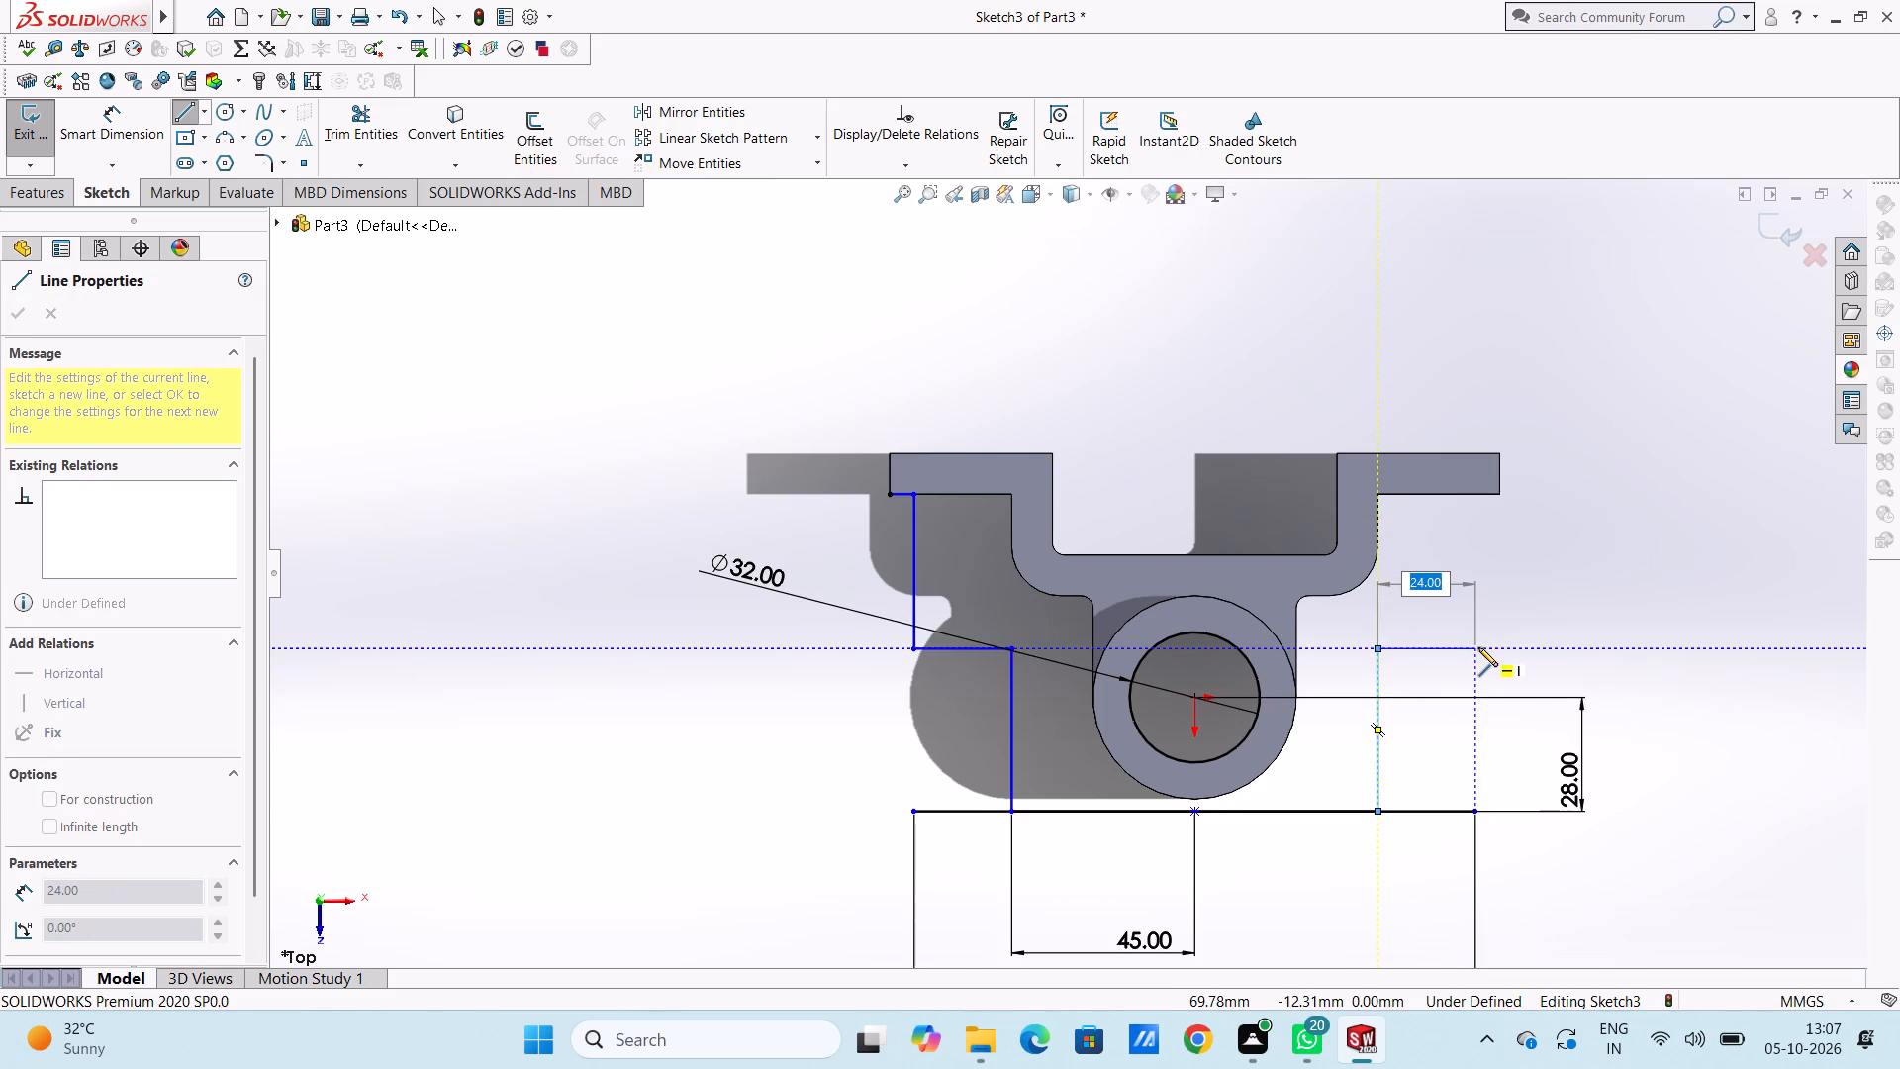
{"action": "left_click", "coordinate": [1478, 647]}
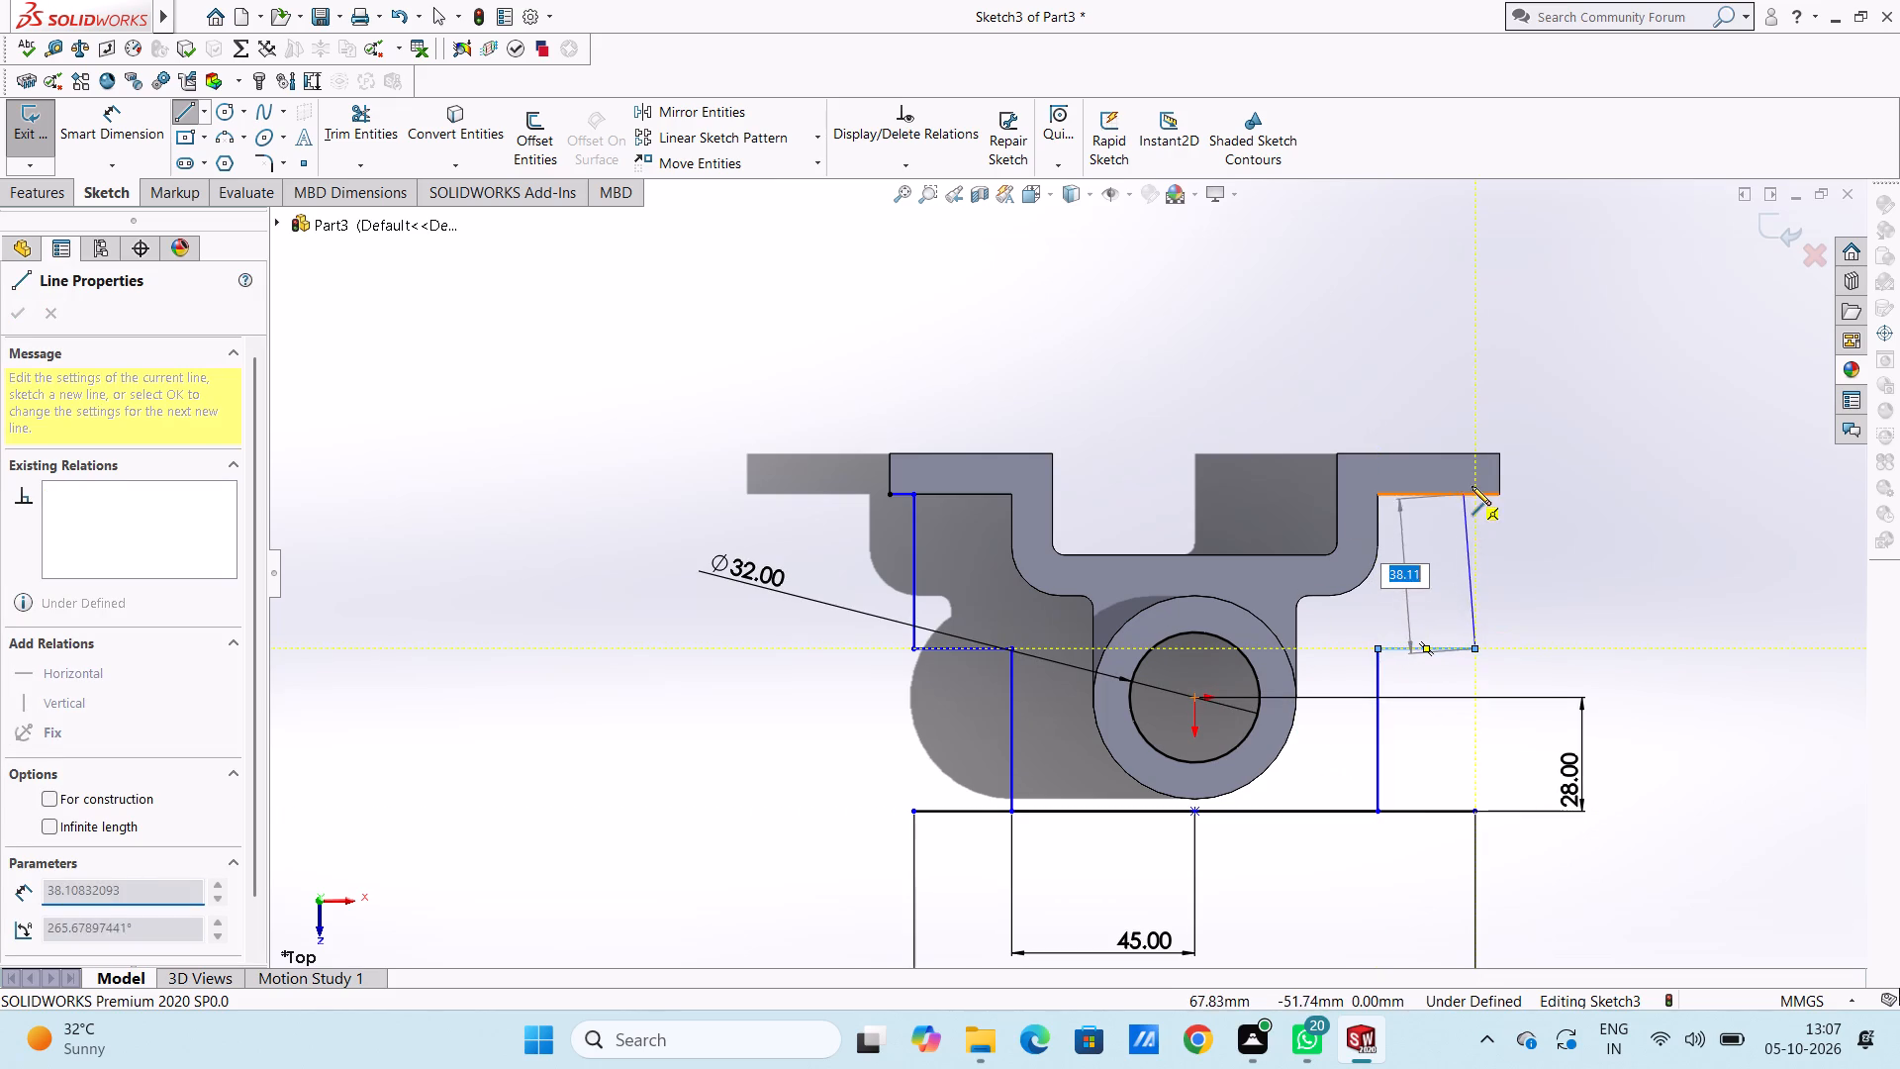
{"action": "left_click", "coordinate": [1472, 482]}
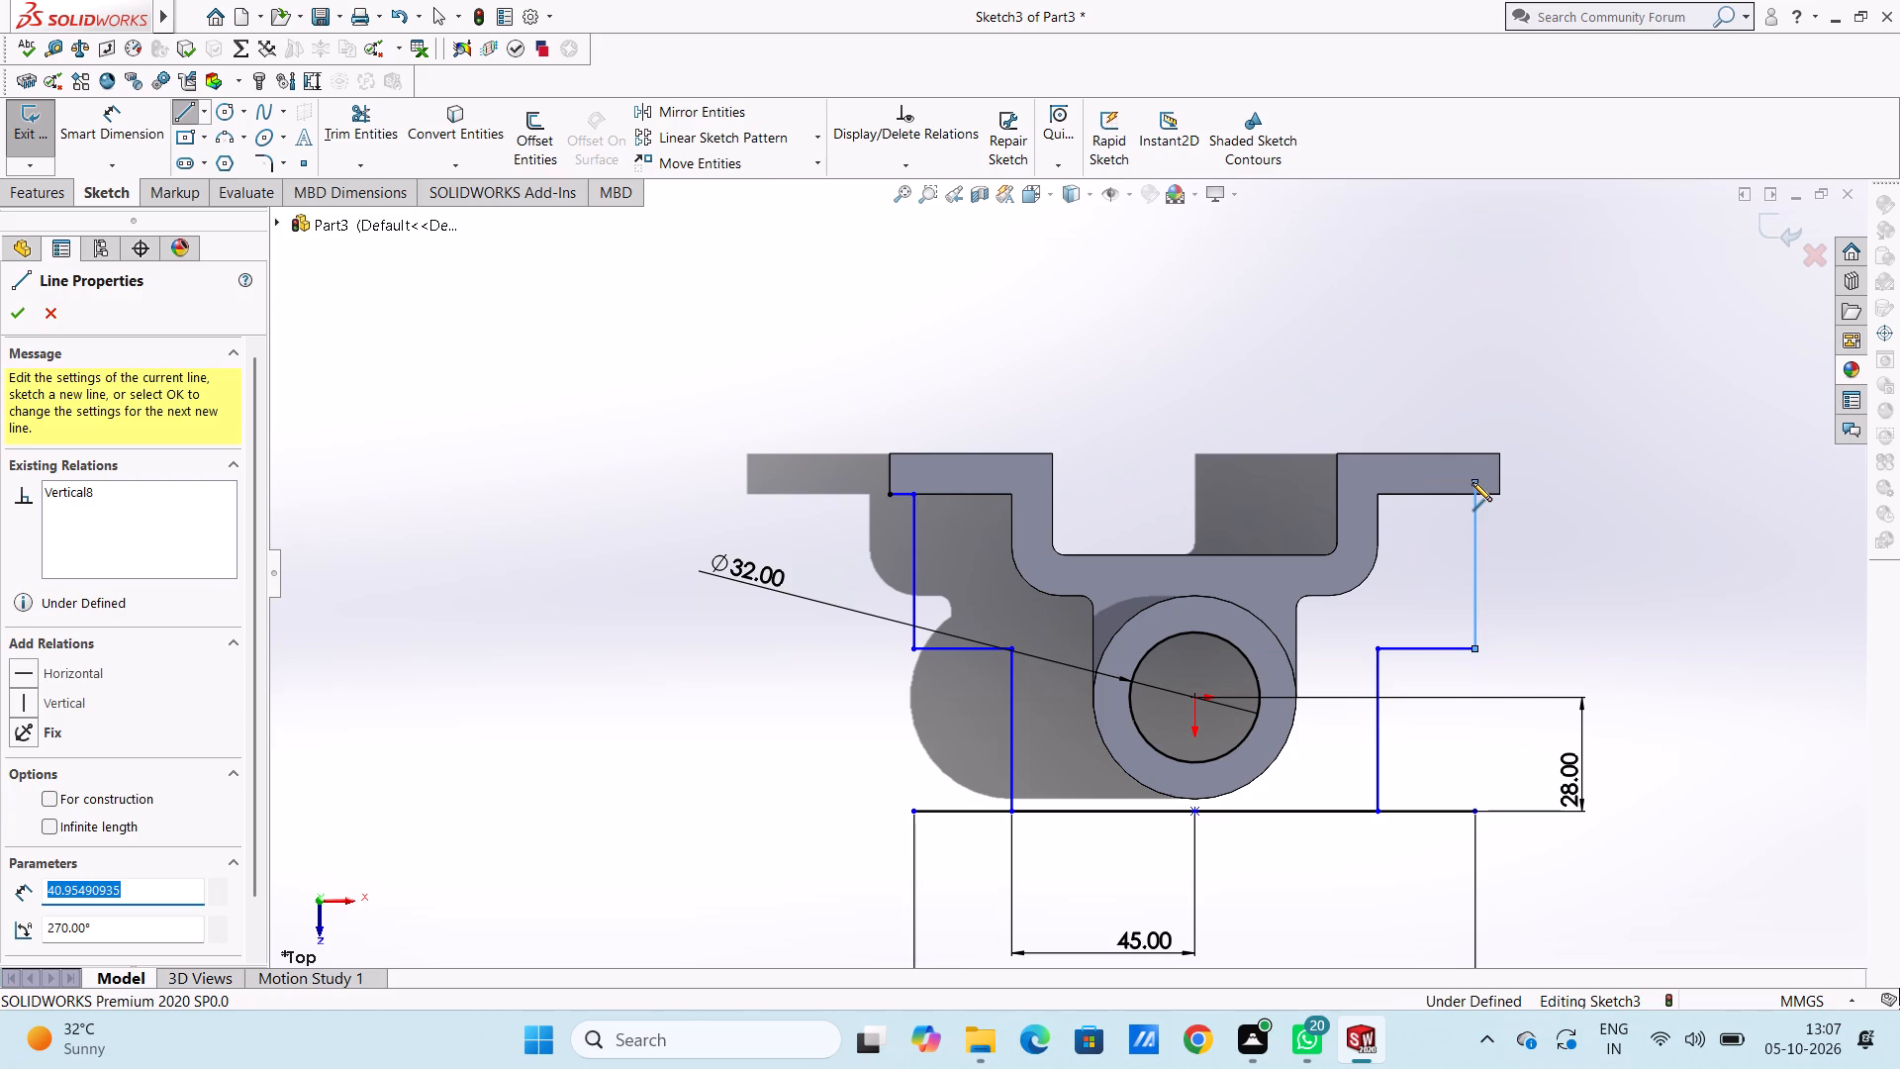
{"action": "key", "text": "Escape"}
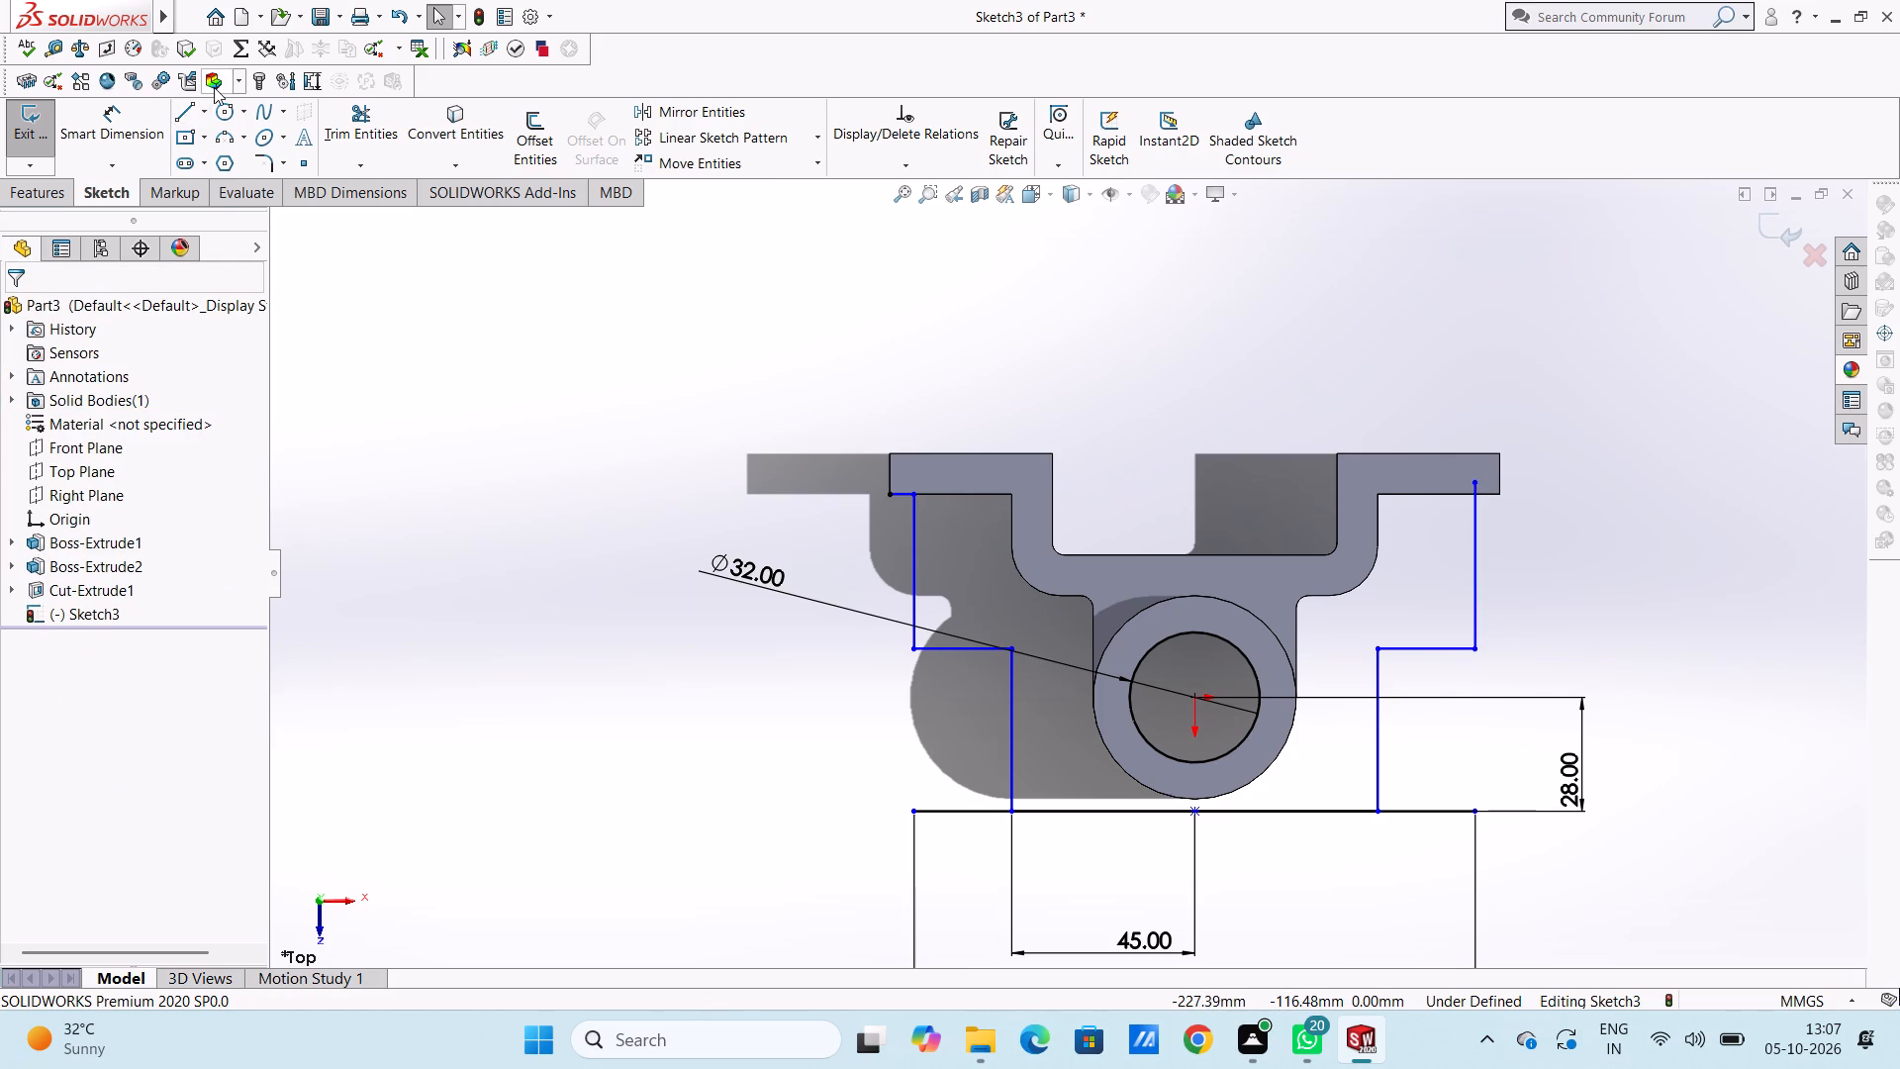
Draw a horizontal line about 13 mm long from the right flange's lower outer corner along its lower edge, crossing the vertical line.
{"action": "left_click", "coordinate": [189, 111]}
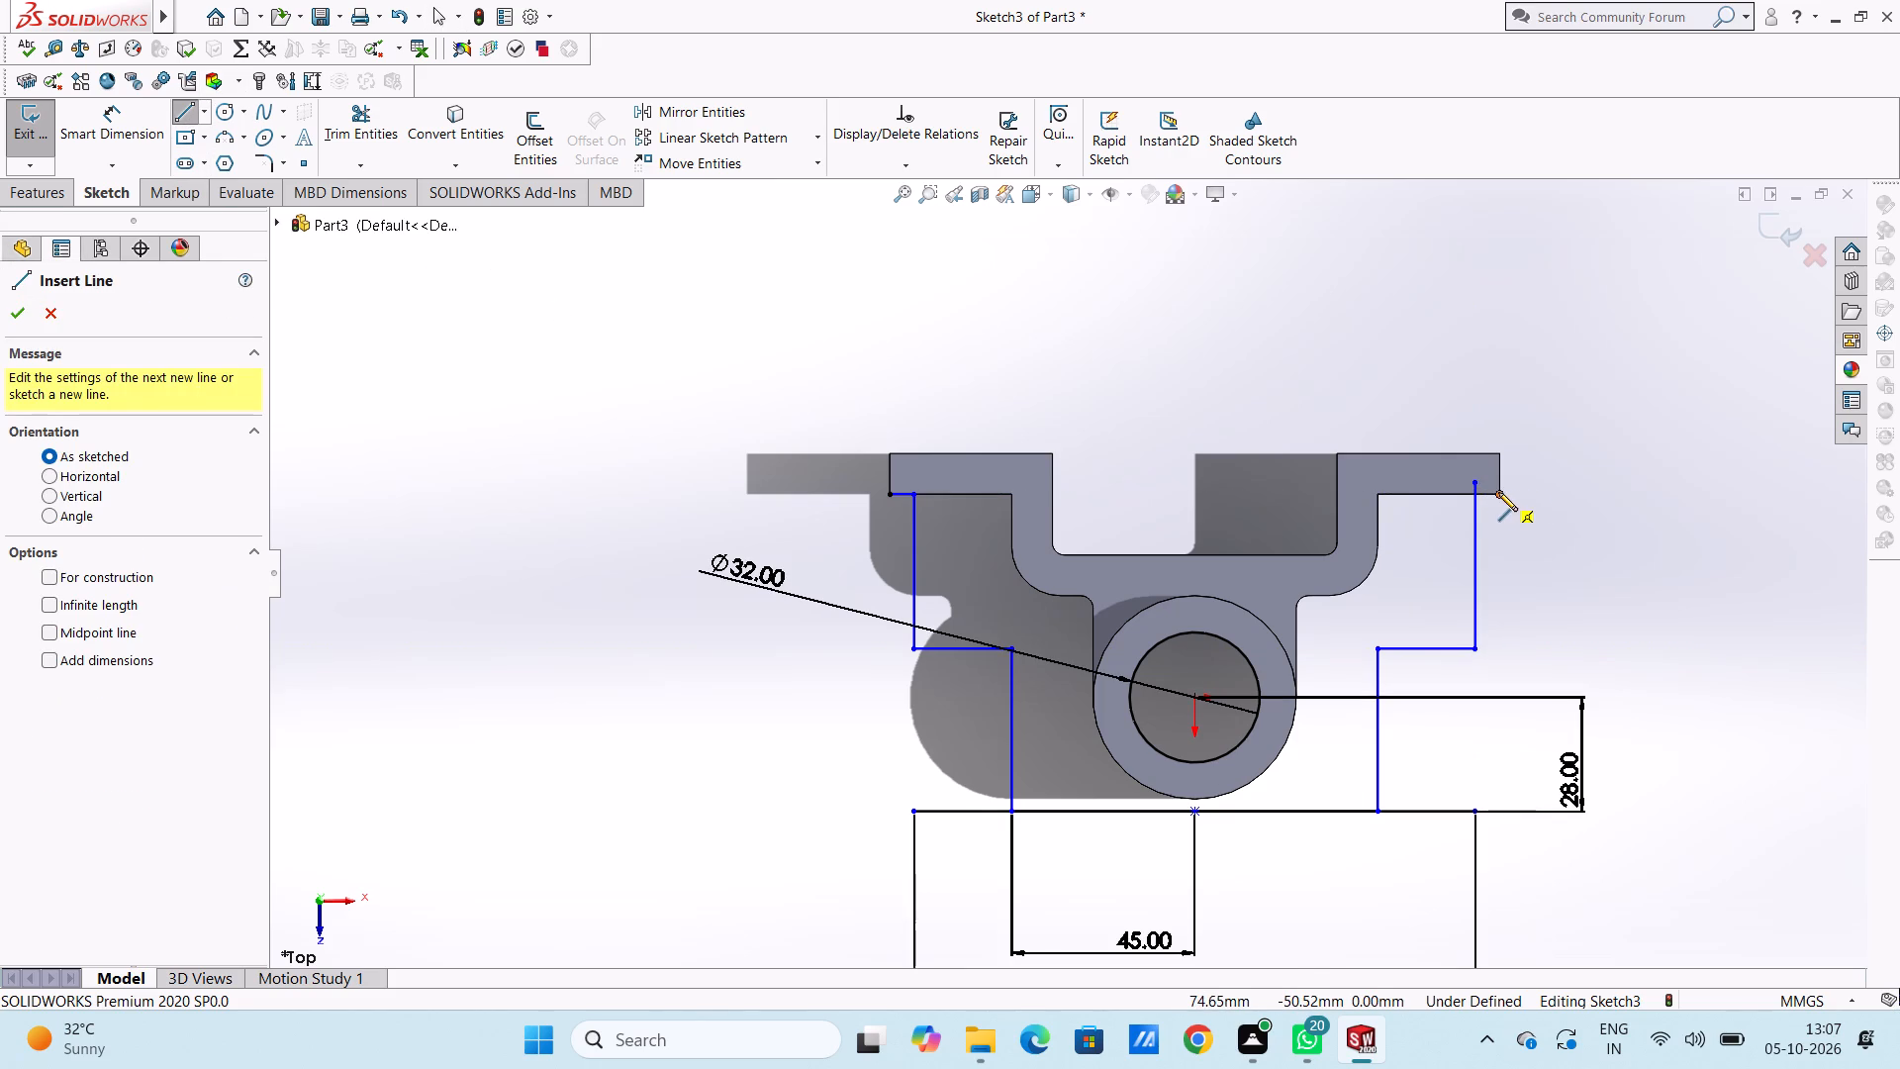
{"action": "left_click", "coordinate": [1498, 492]}
{"action": "left_click", "coordinate": [1448, 494]}
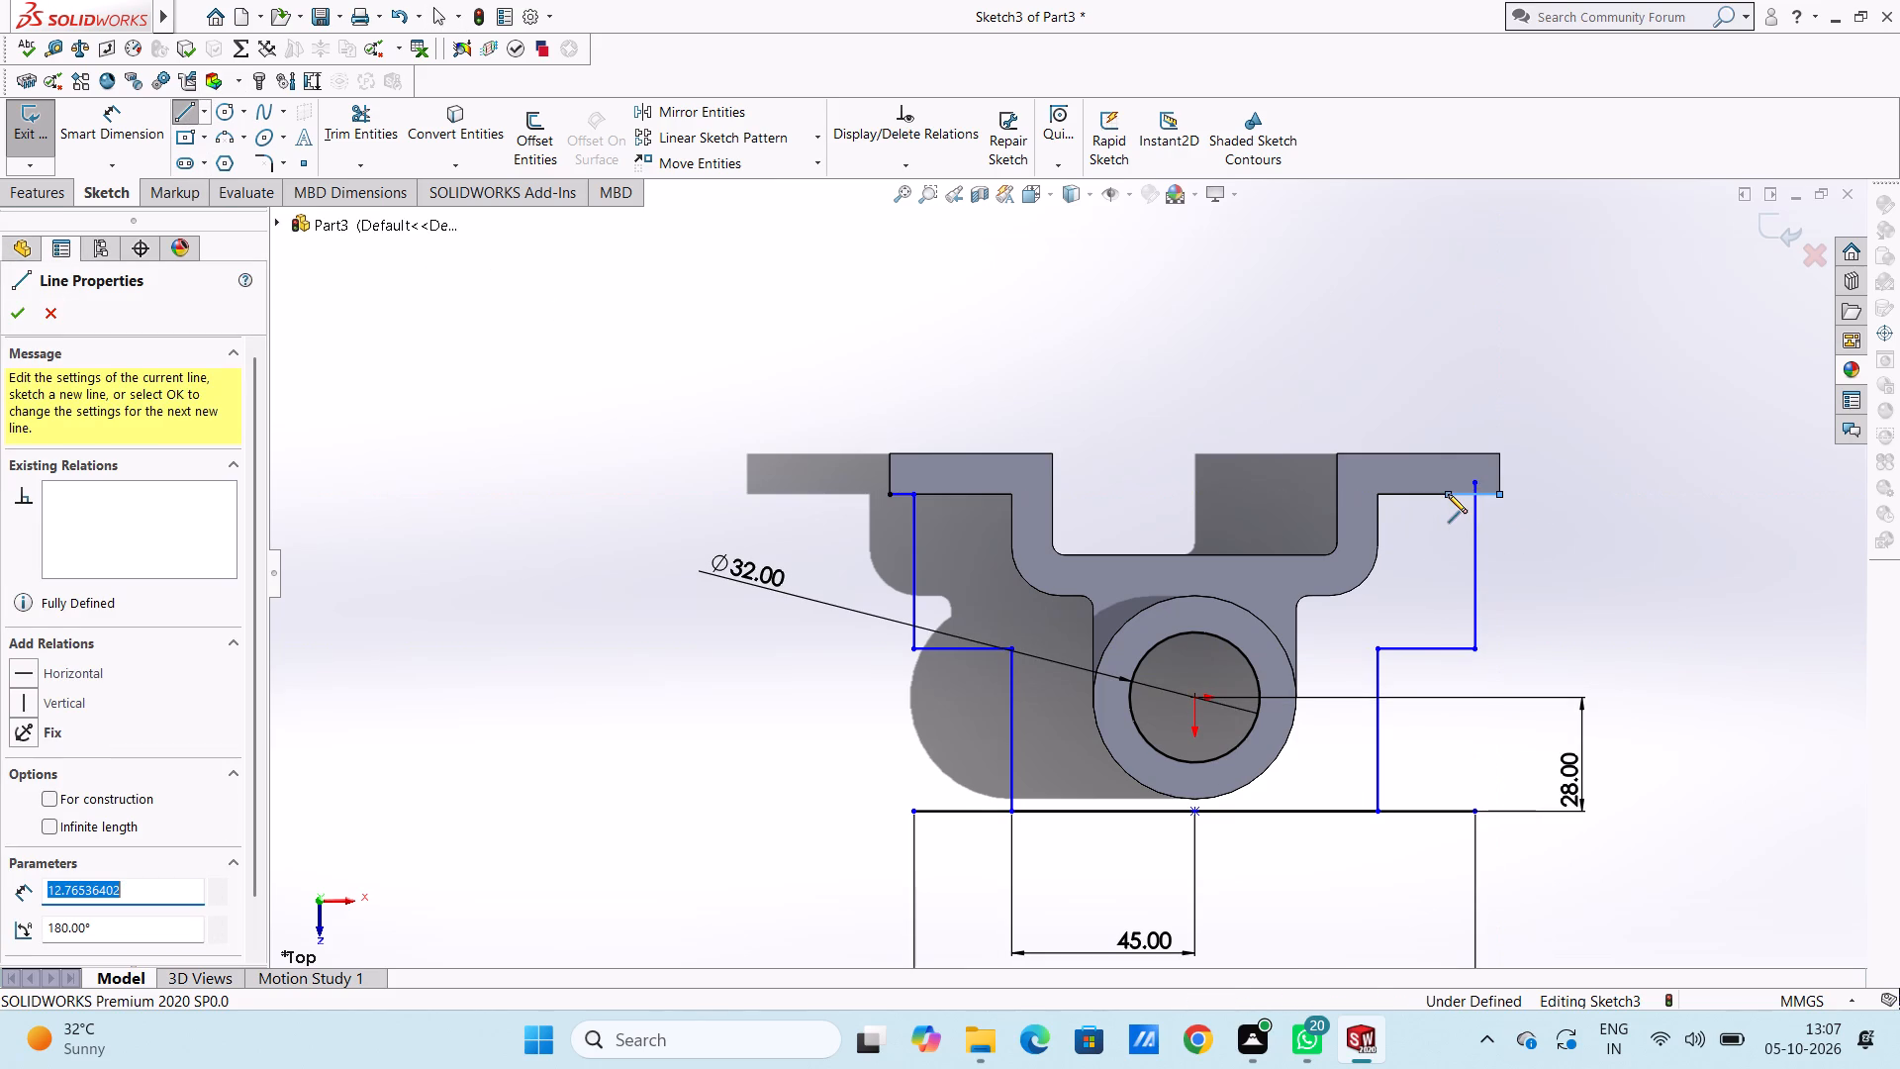
Trim the overhanging ends of the short horizontal and vertical lines where they cross at the right flange's lower edge.
{"action": "key", "text": "Escape"}
{"action": "key", "text": "Escape"}
{"action": "key", "text": "Escape"}
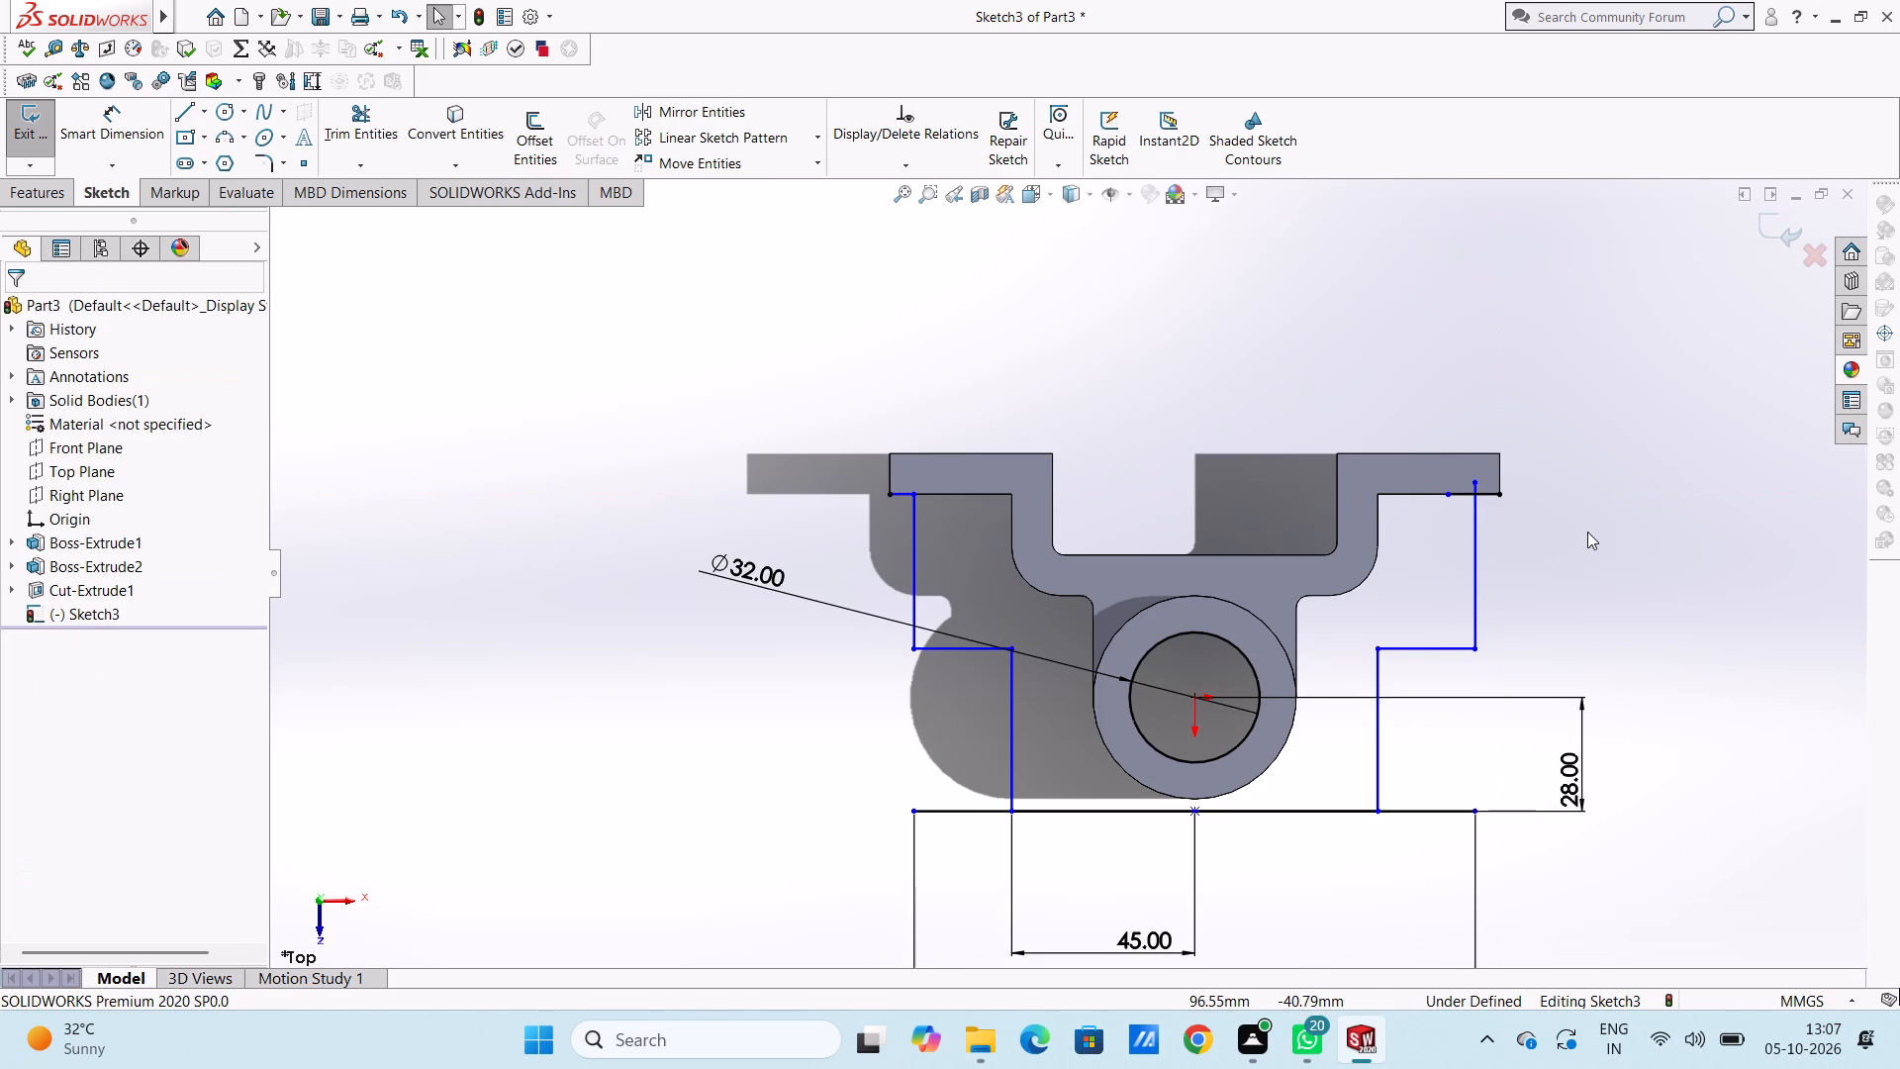
{"action": "left_click", "coordinate": [364, 122]}
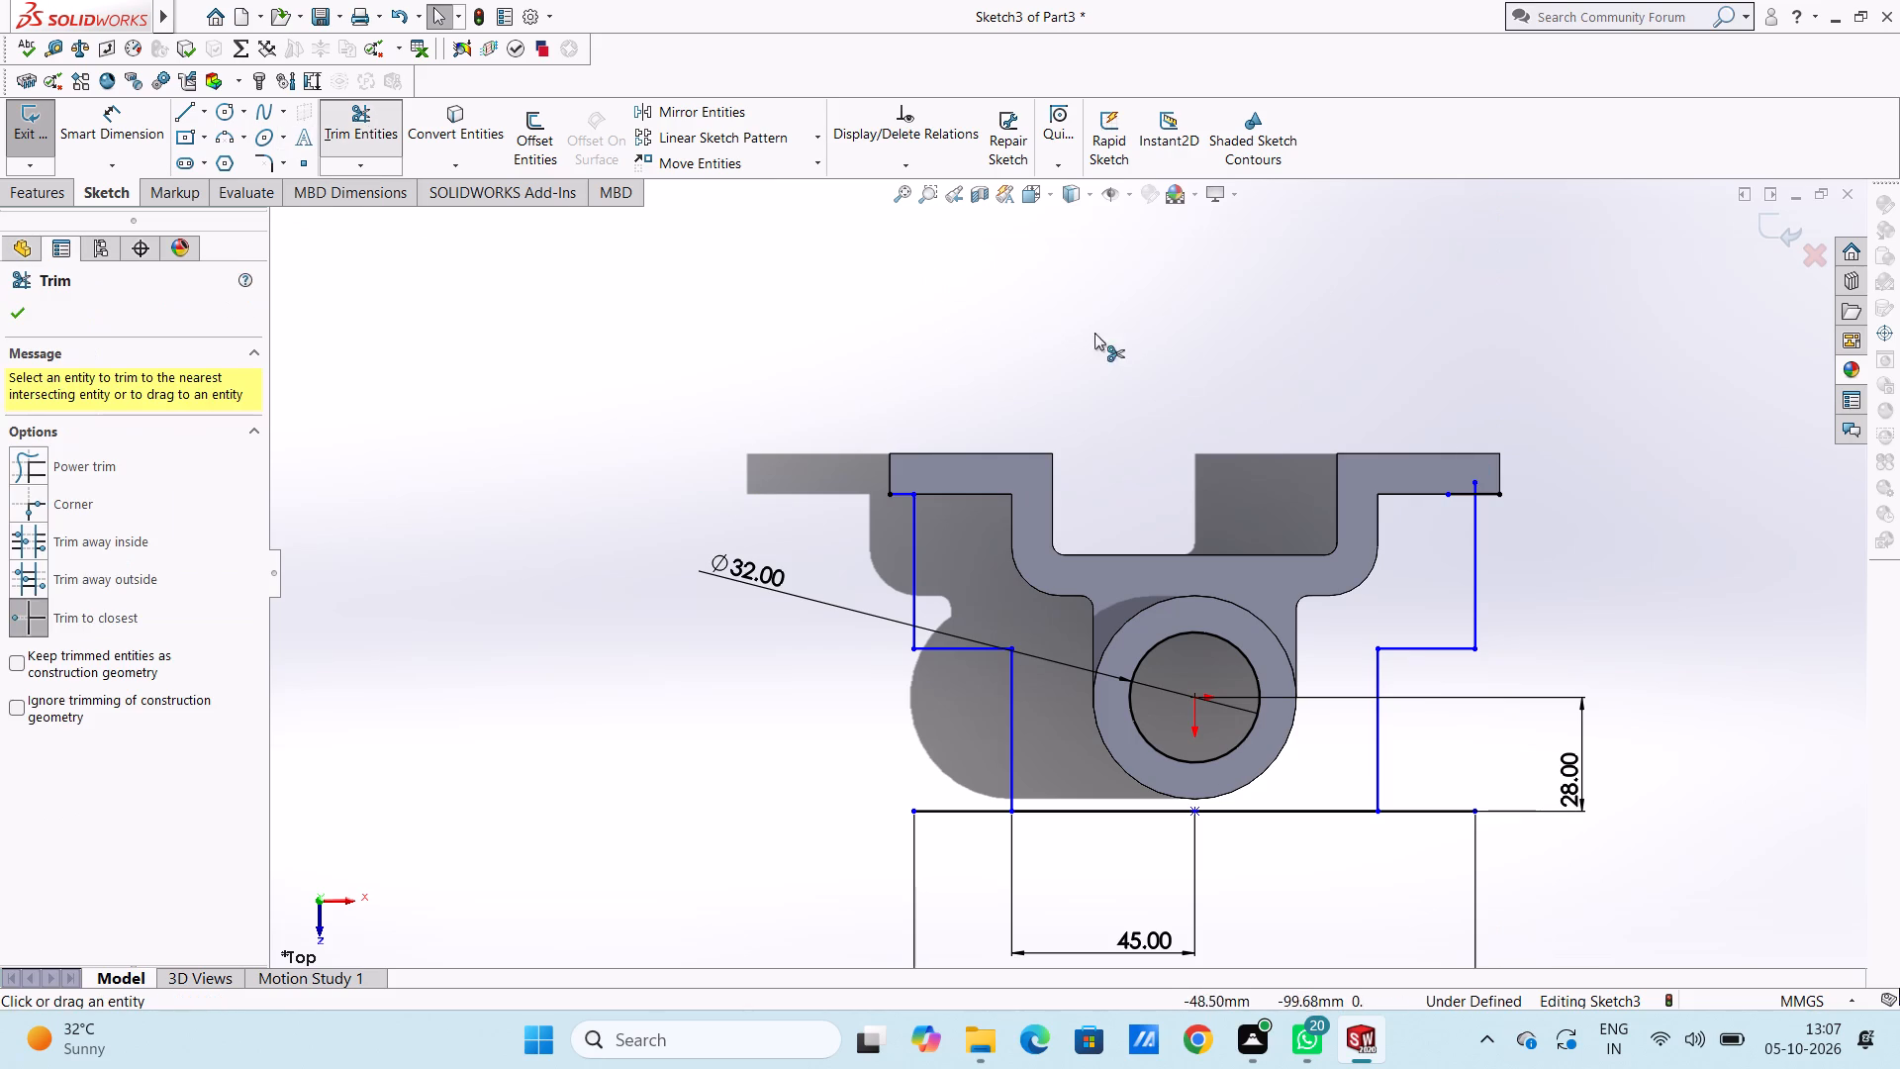
{"action": "left_click", "coordinate": [1447, 498]}
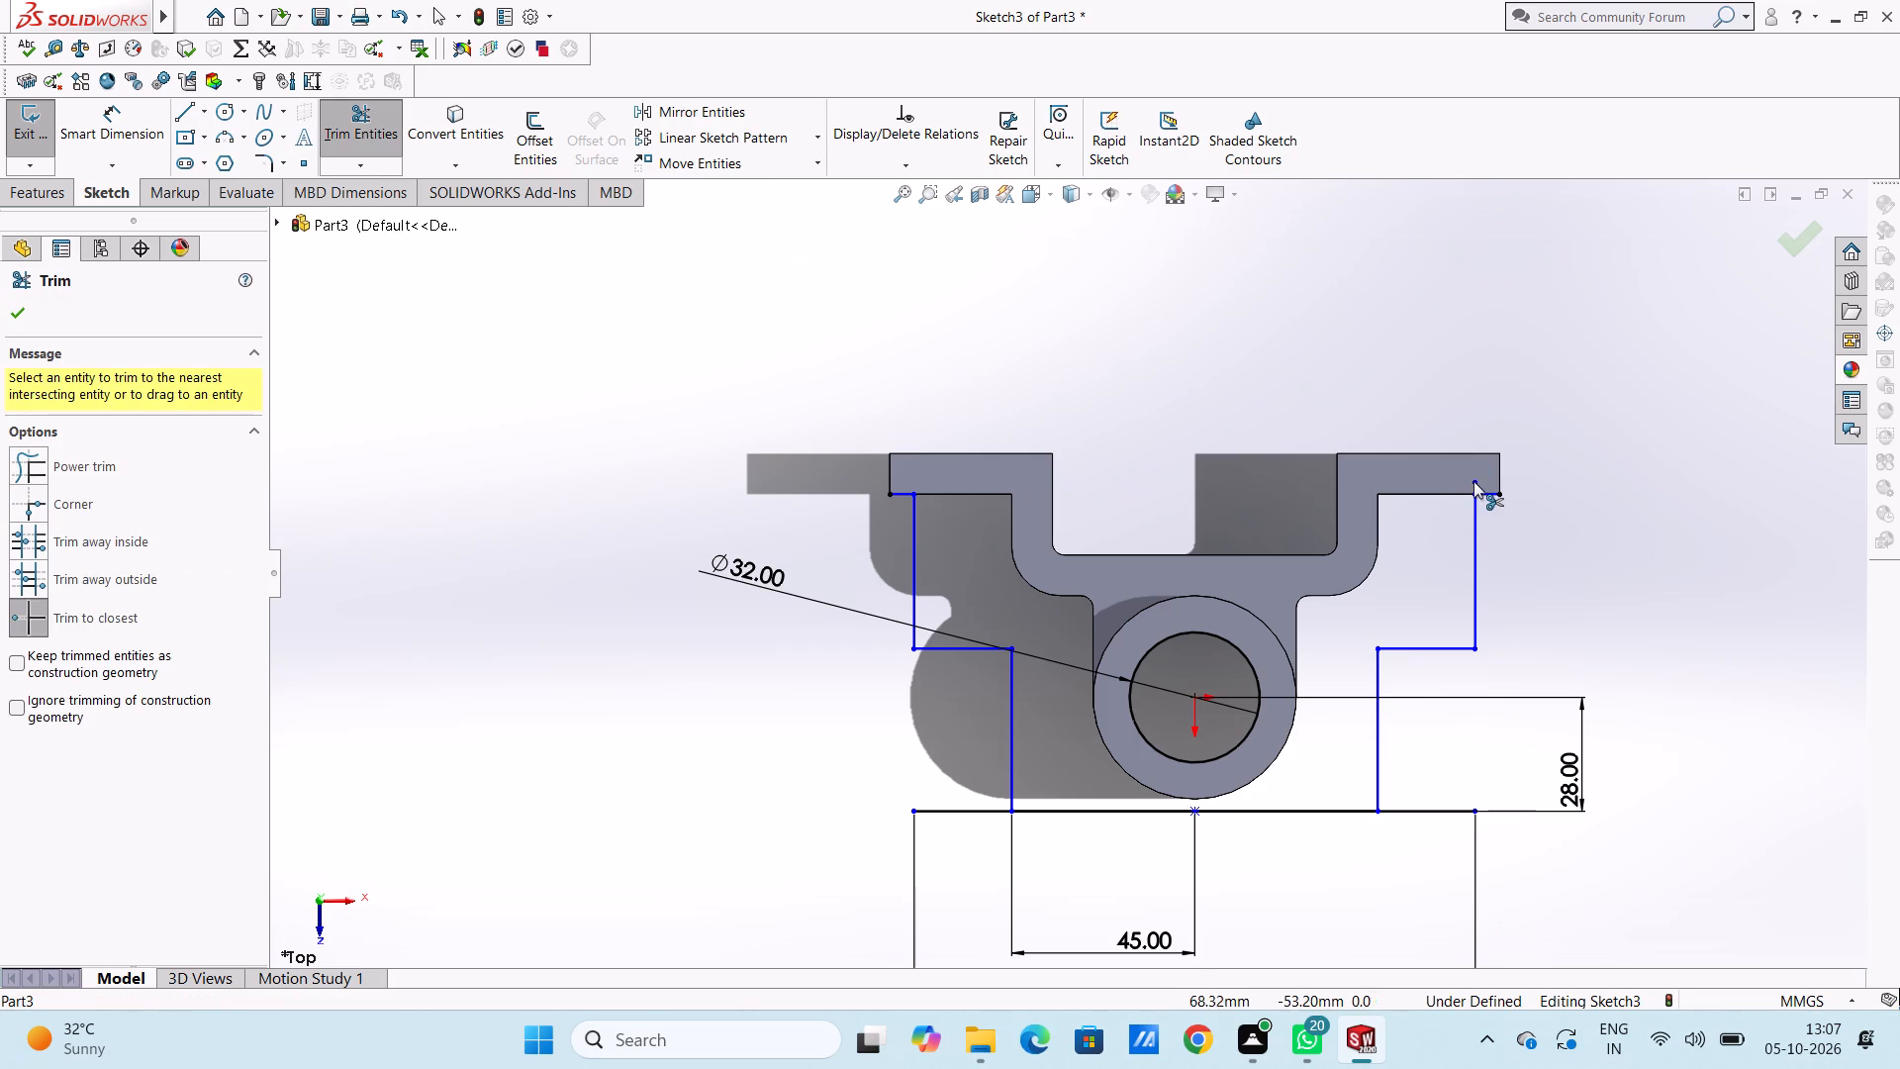
{"action": "left_click", "coordinate": [1478, 481]}
{"action": "key", "text": "Escape"}
{"action": "key", "text": "Escape"}
{"action": "key", "text": "Escape"}
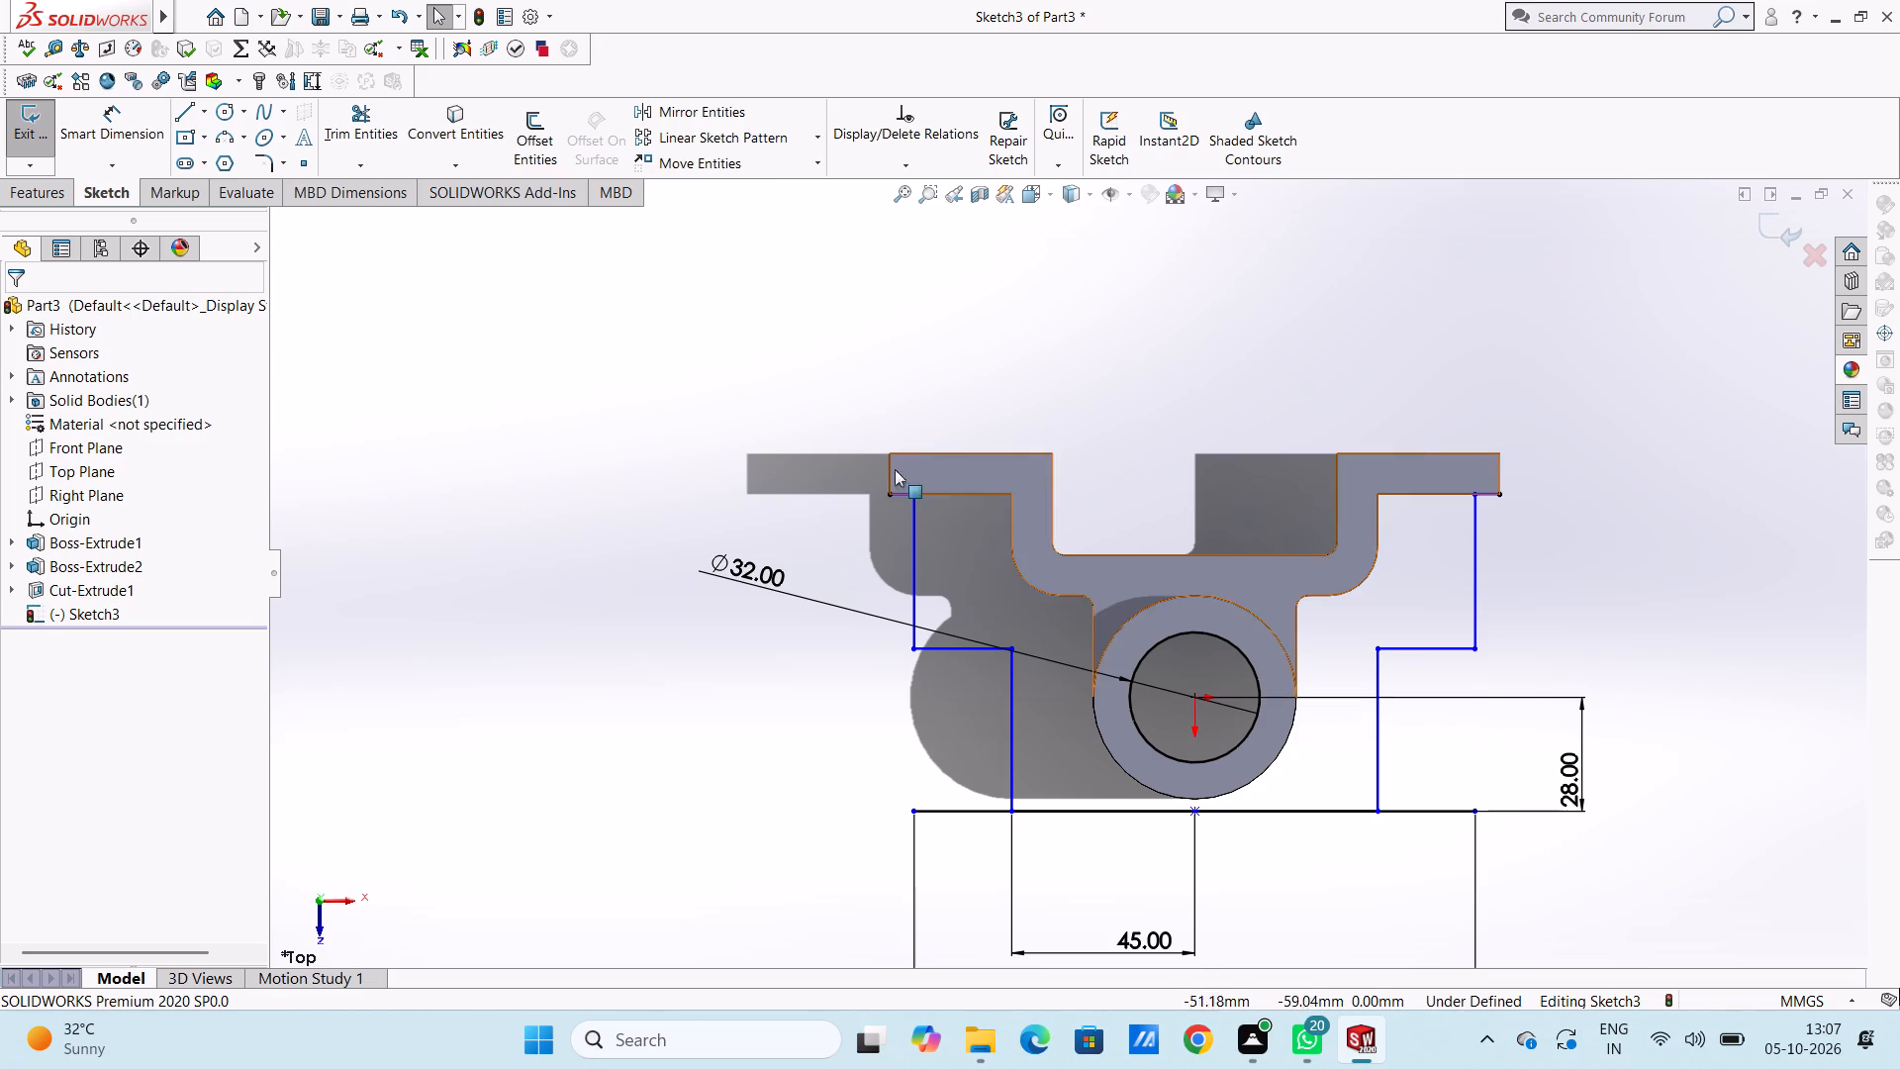
Dimension the short horizontal line under the left flange and the upper-left vertical line of the stepped profile, keeping their drawn lengths.
{"action": "left_click", "coordinate": [140, 122]}
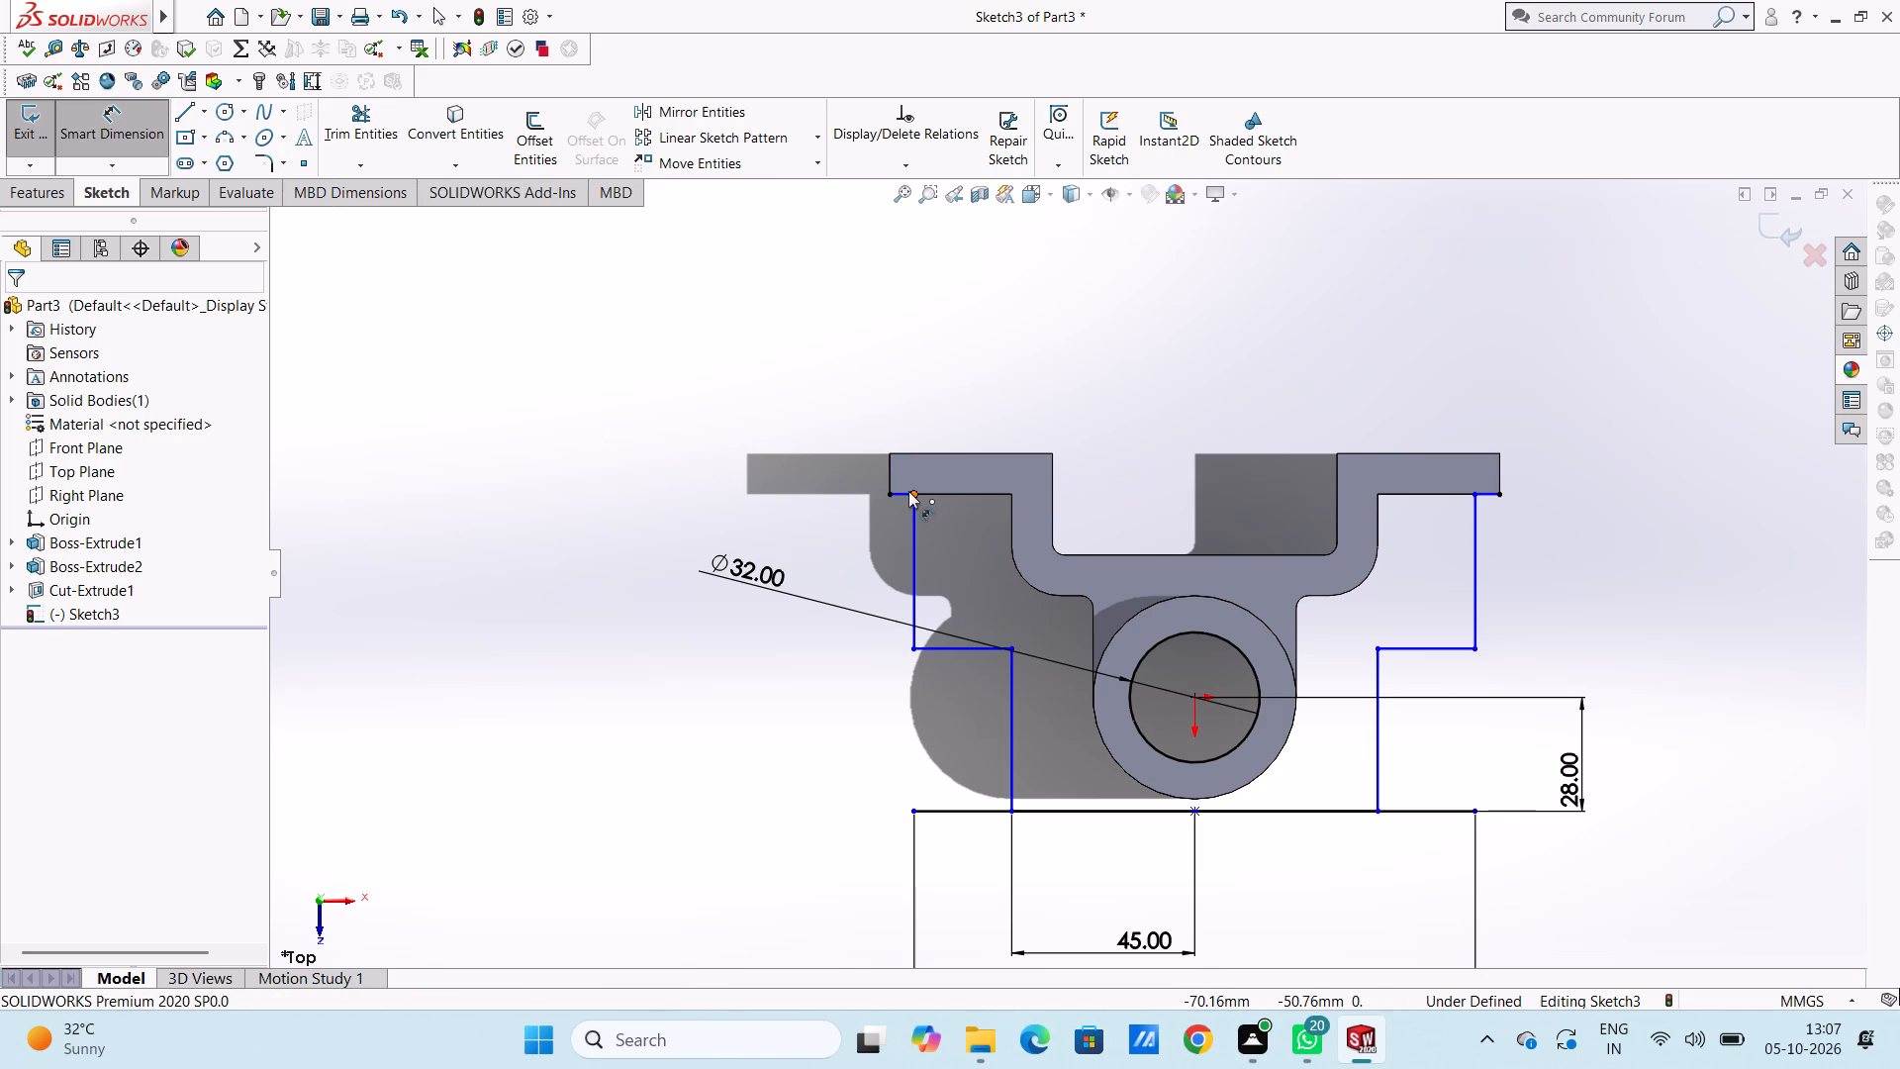
{"action": "left_click", "coordinate": [902, 491]}
{"action": "left_click", "coordinate": [891, 333]}
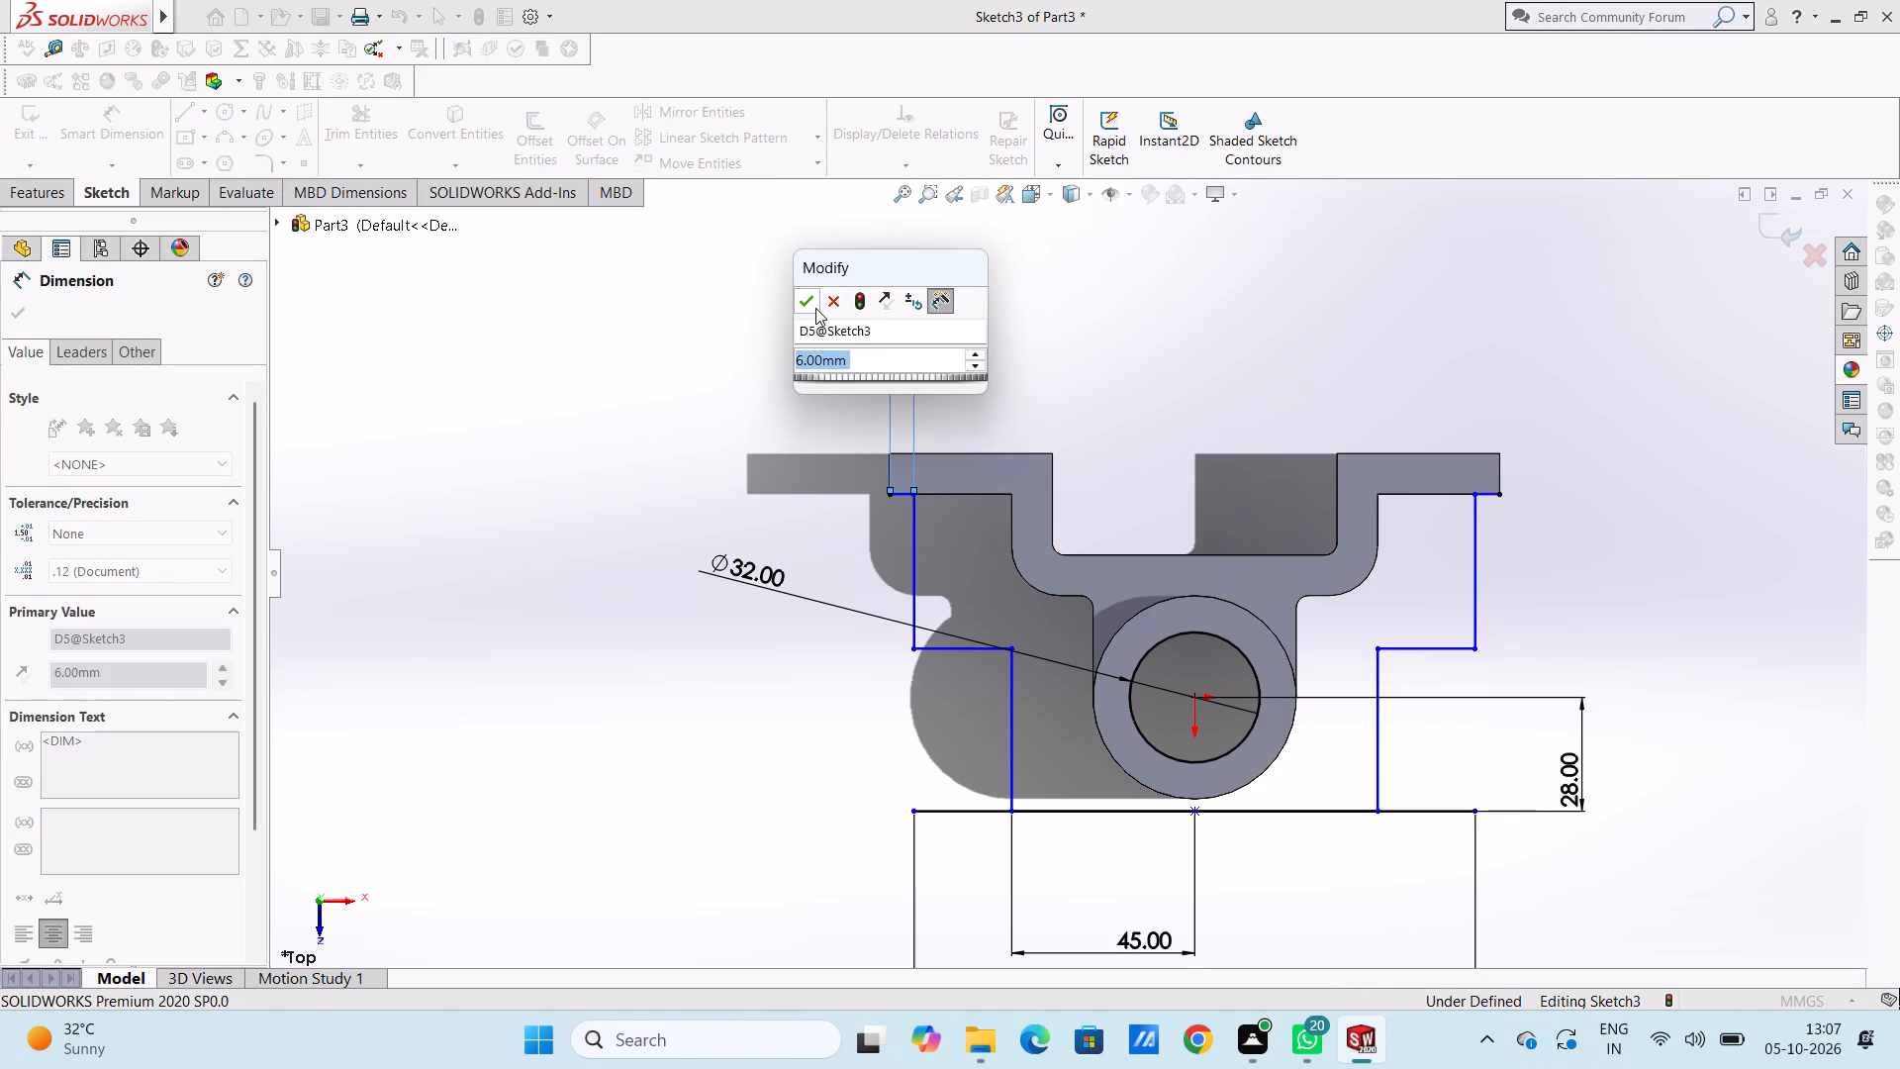
{"action": "left_click", "coordinate": [811, 303]}
{"action": "left_click", "coordinate": [712, 432]}
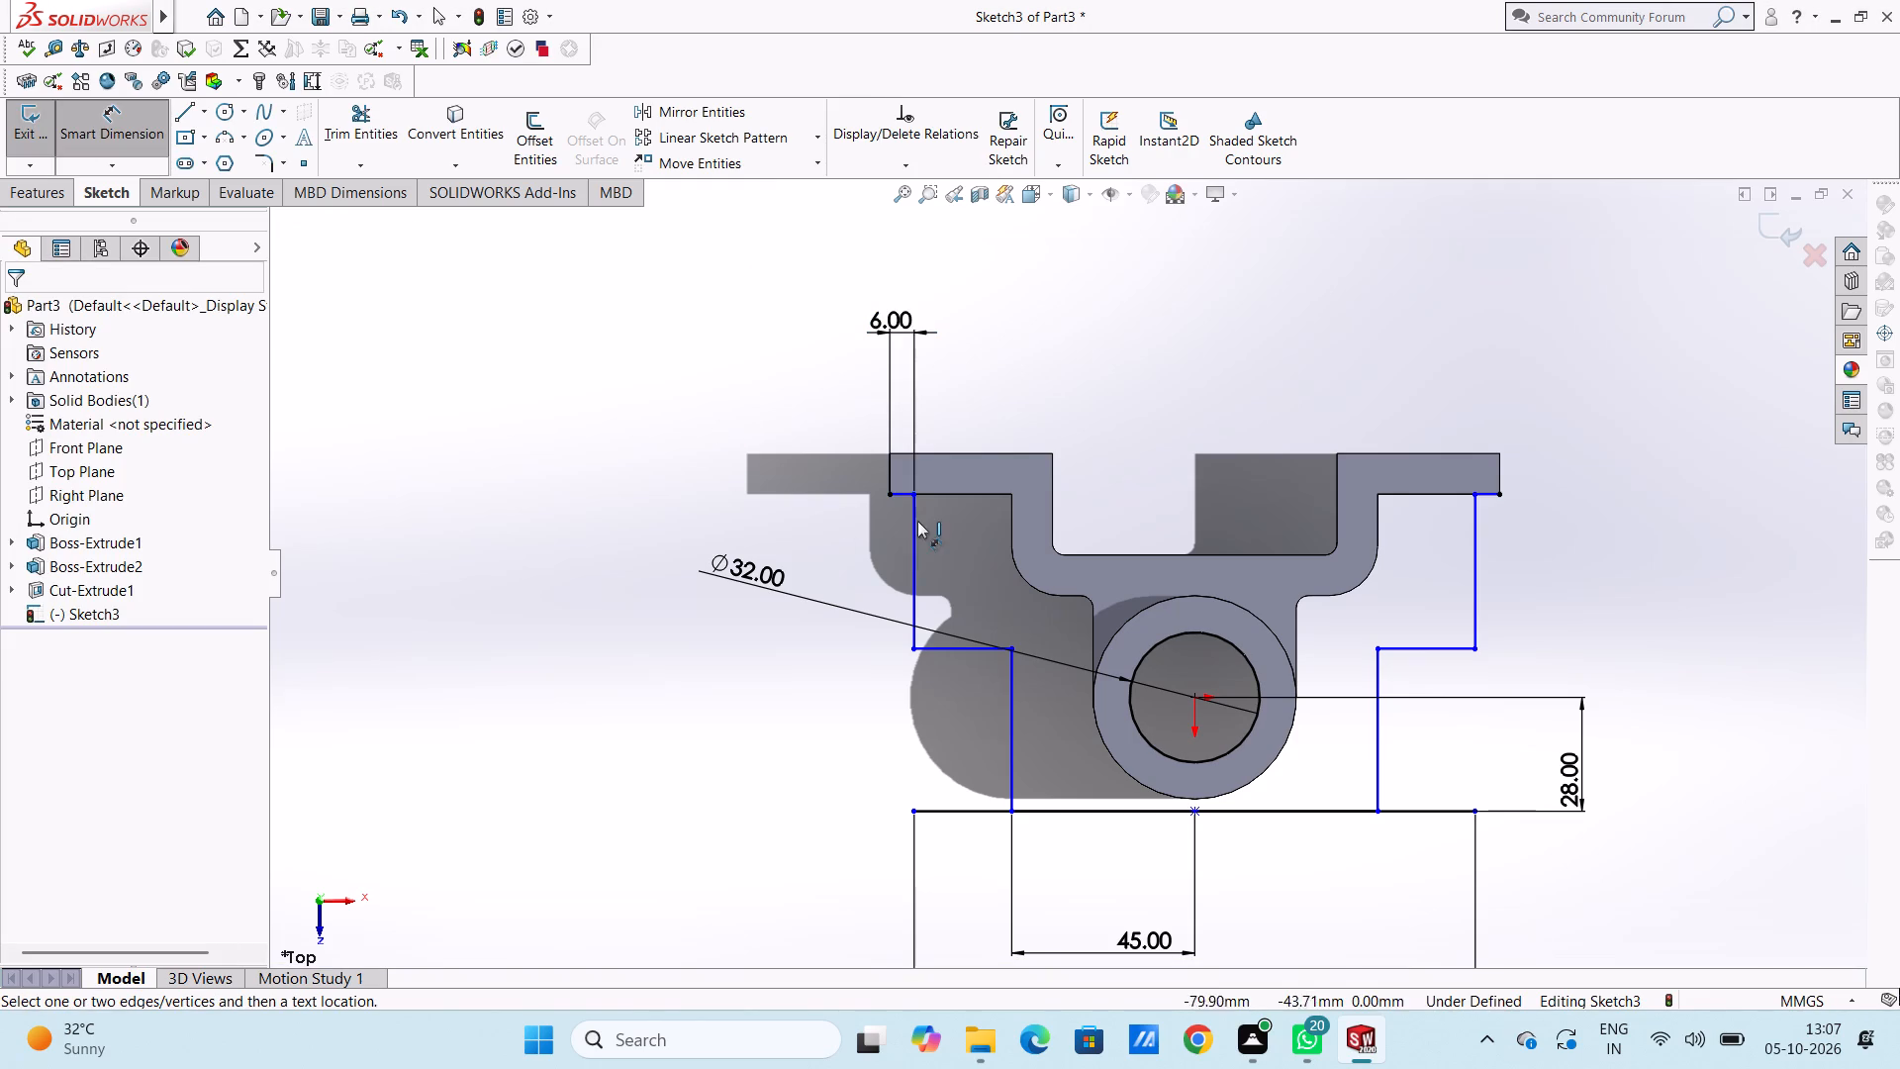
{"action": "left_click", "coordinate": [914, 545]}
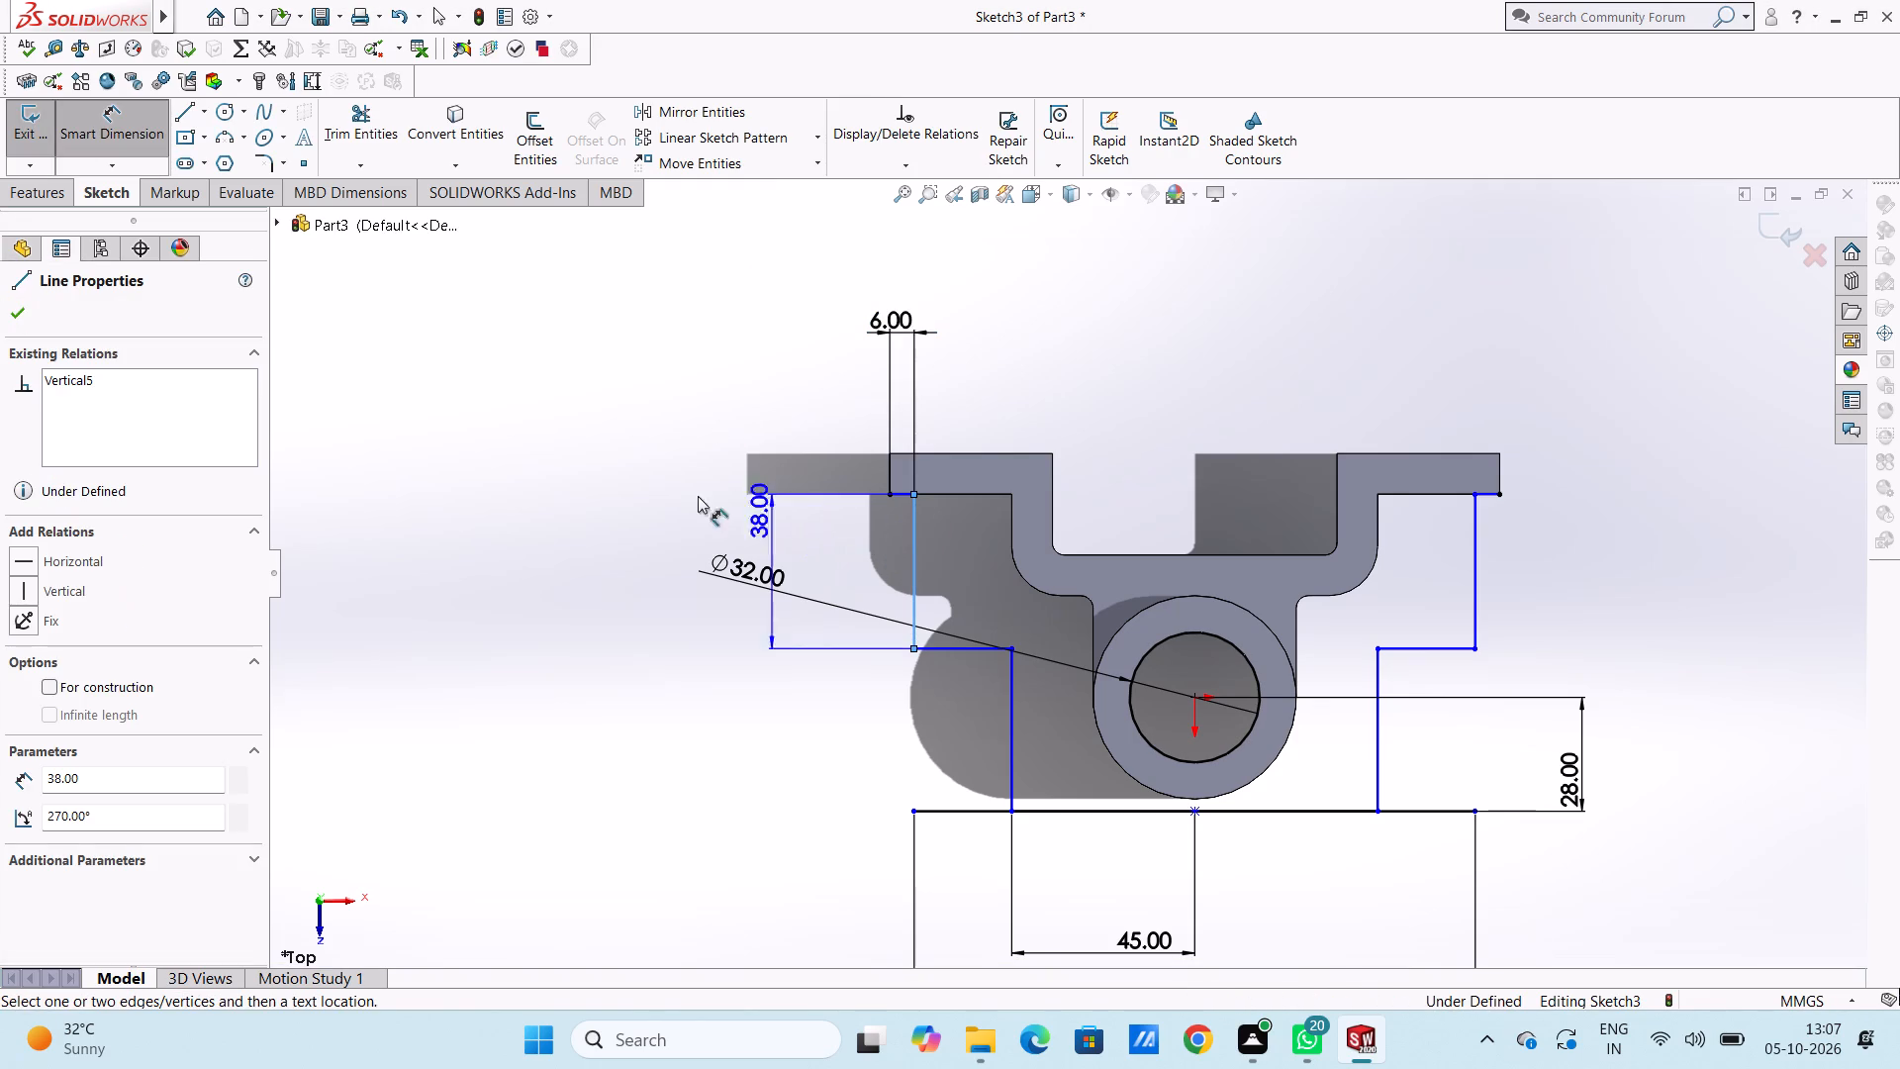
{"action": "left_click", "coordinate": [531, 512]}
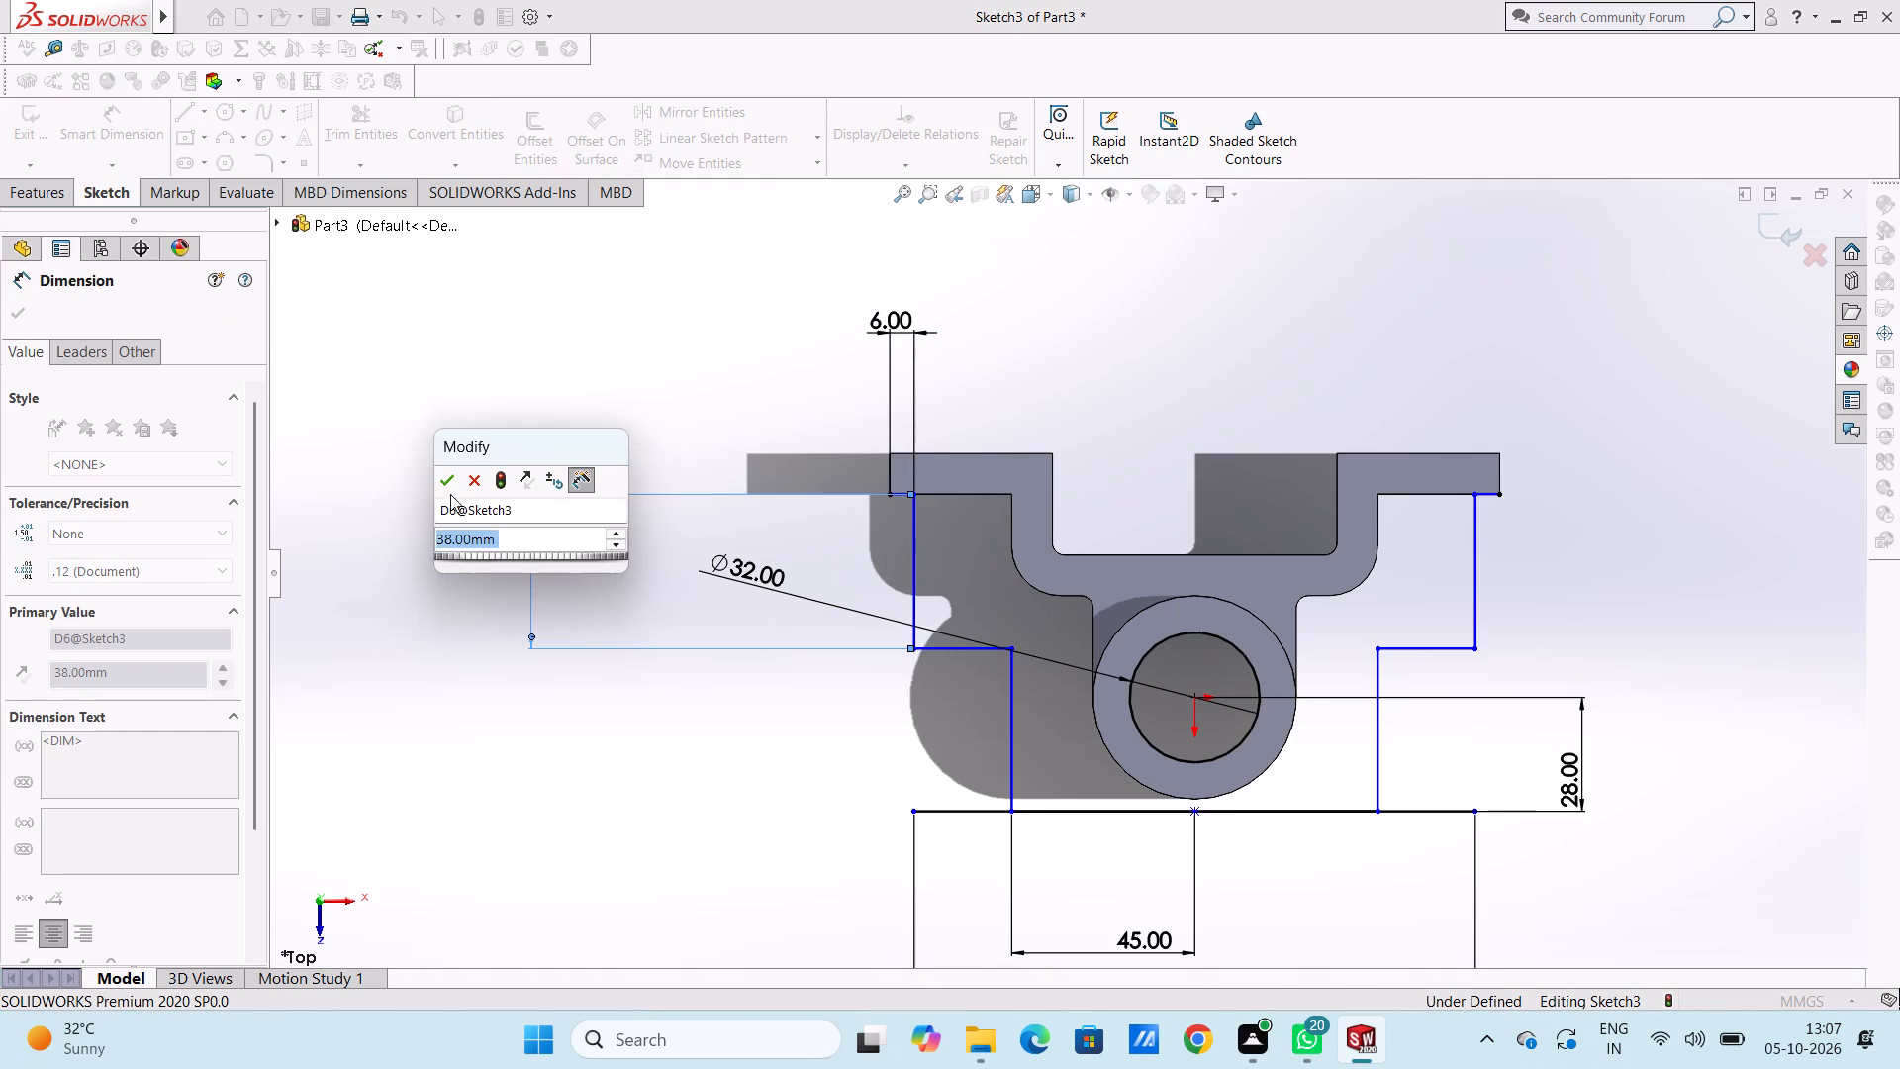
{"action": "left_click", "coordinate": [447, 478]}
{"action": "left_click", "coordinate": [474, 408]}
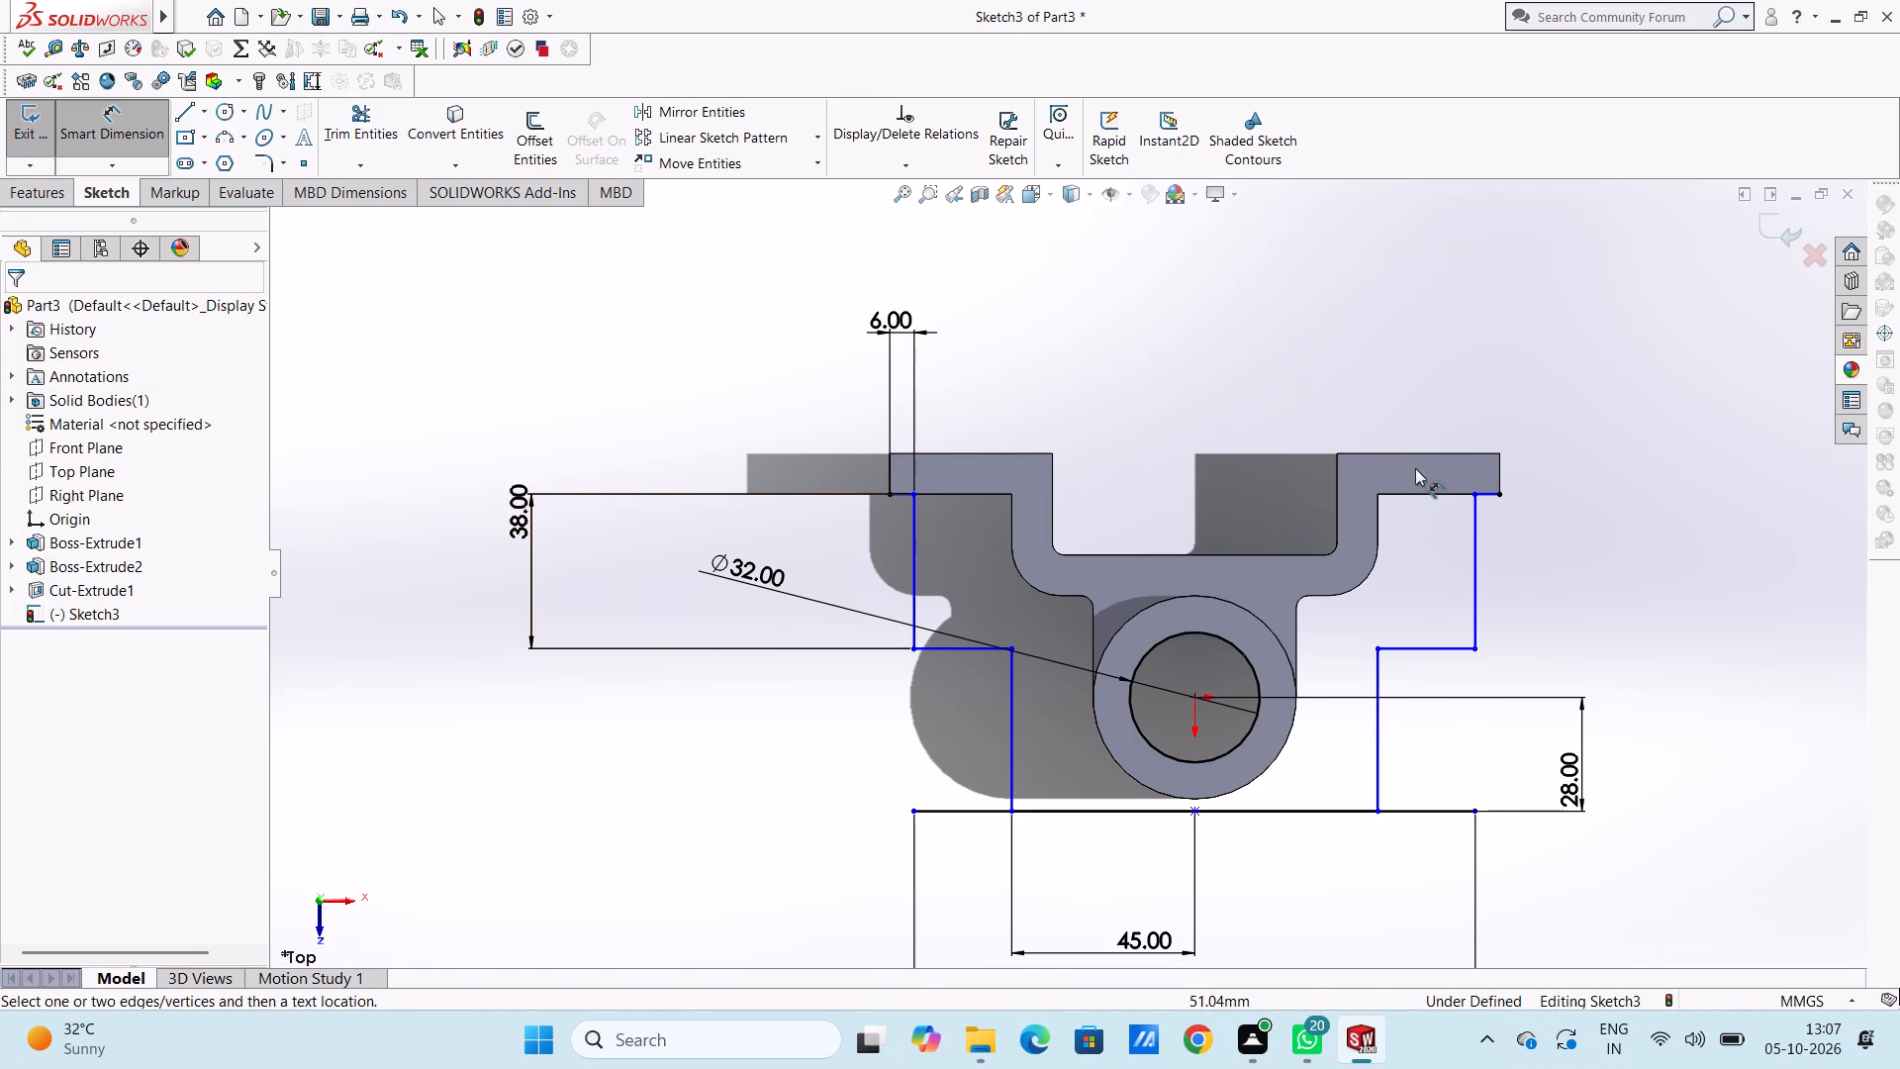
Dimension the short horizontal line under the right flange and the upper-right vertical line, keeping their drawn lengths.
{"action": "left_click", "coordinate": [1486, 494]}
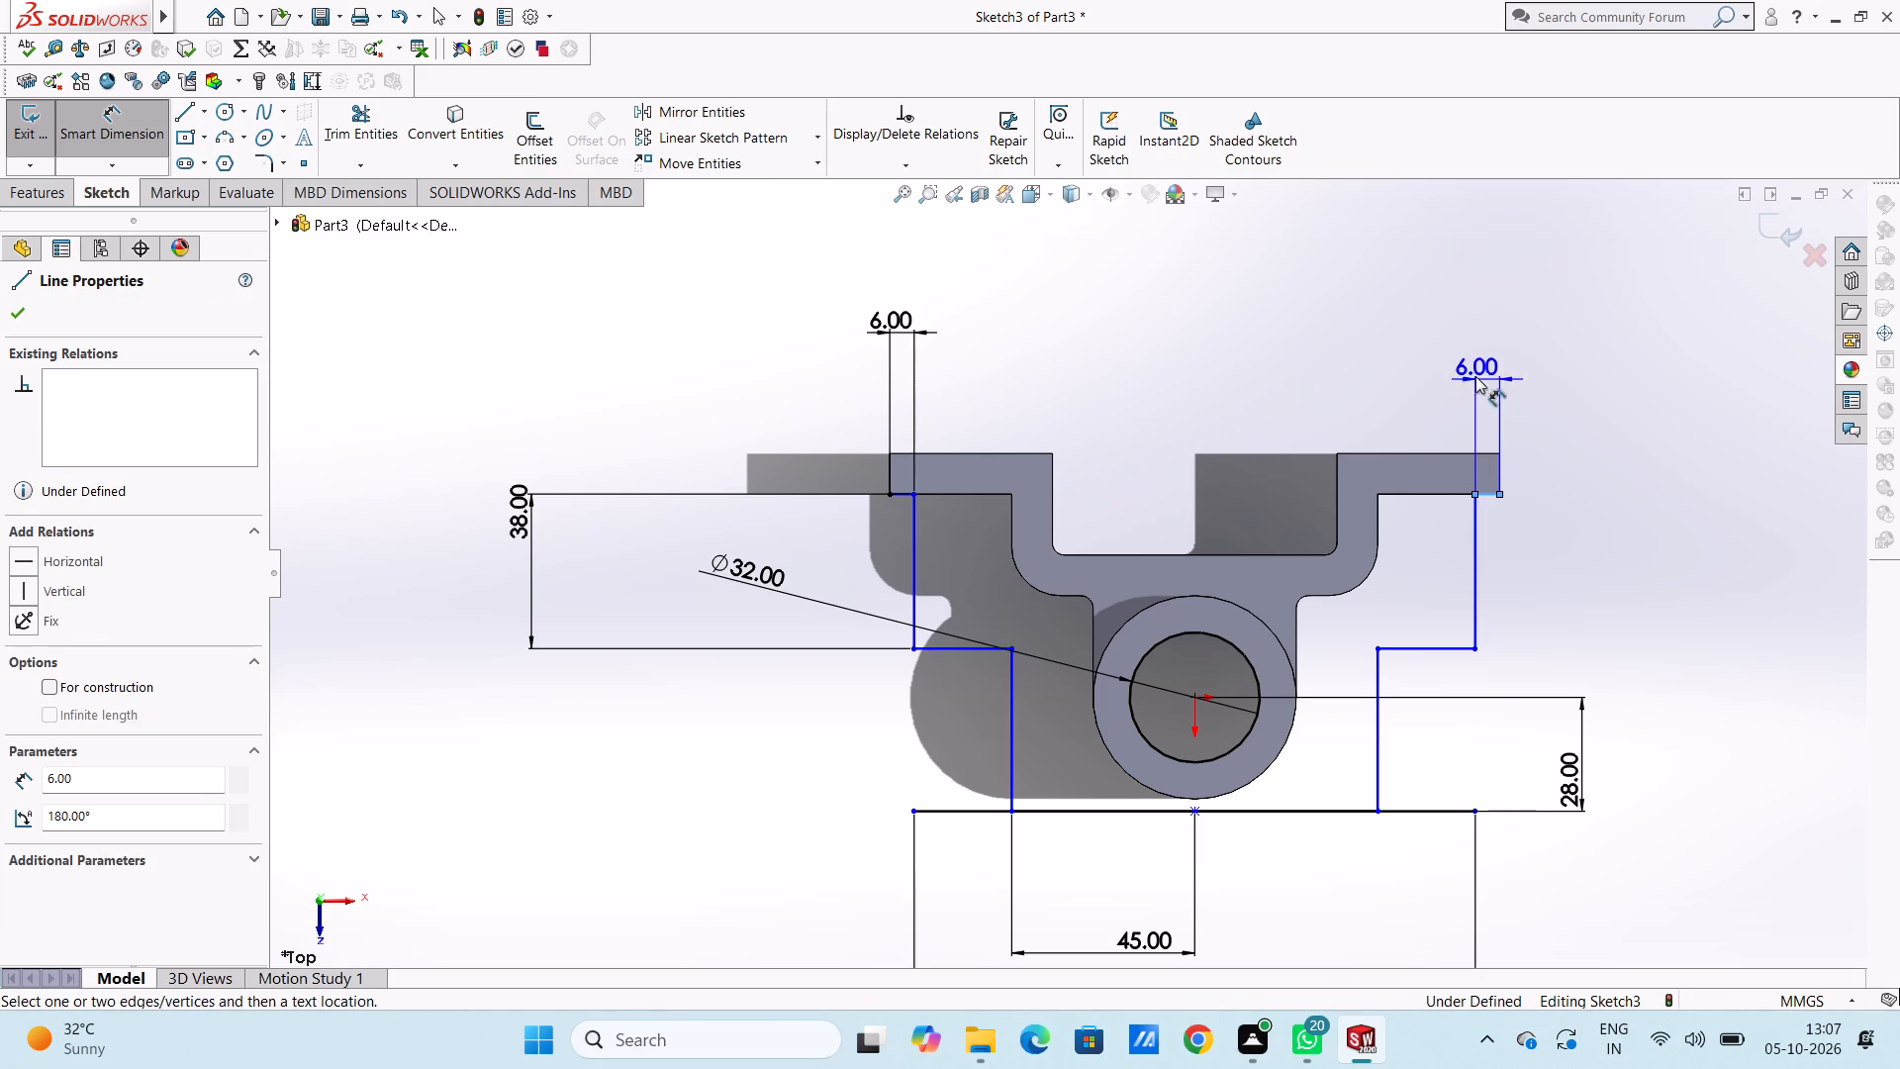
{"action": "left_click", "coordinate": [1486, 322]}
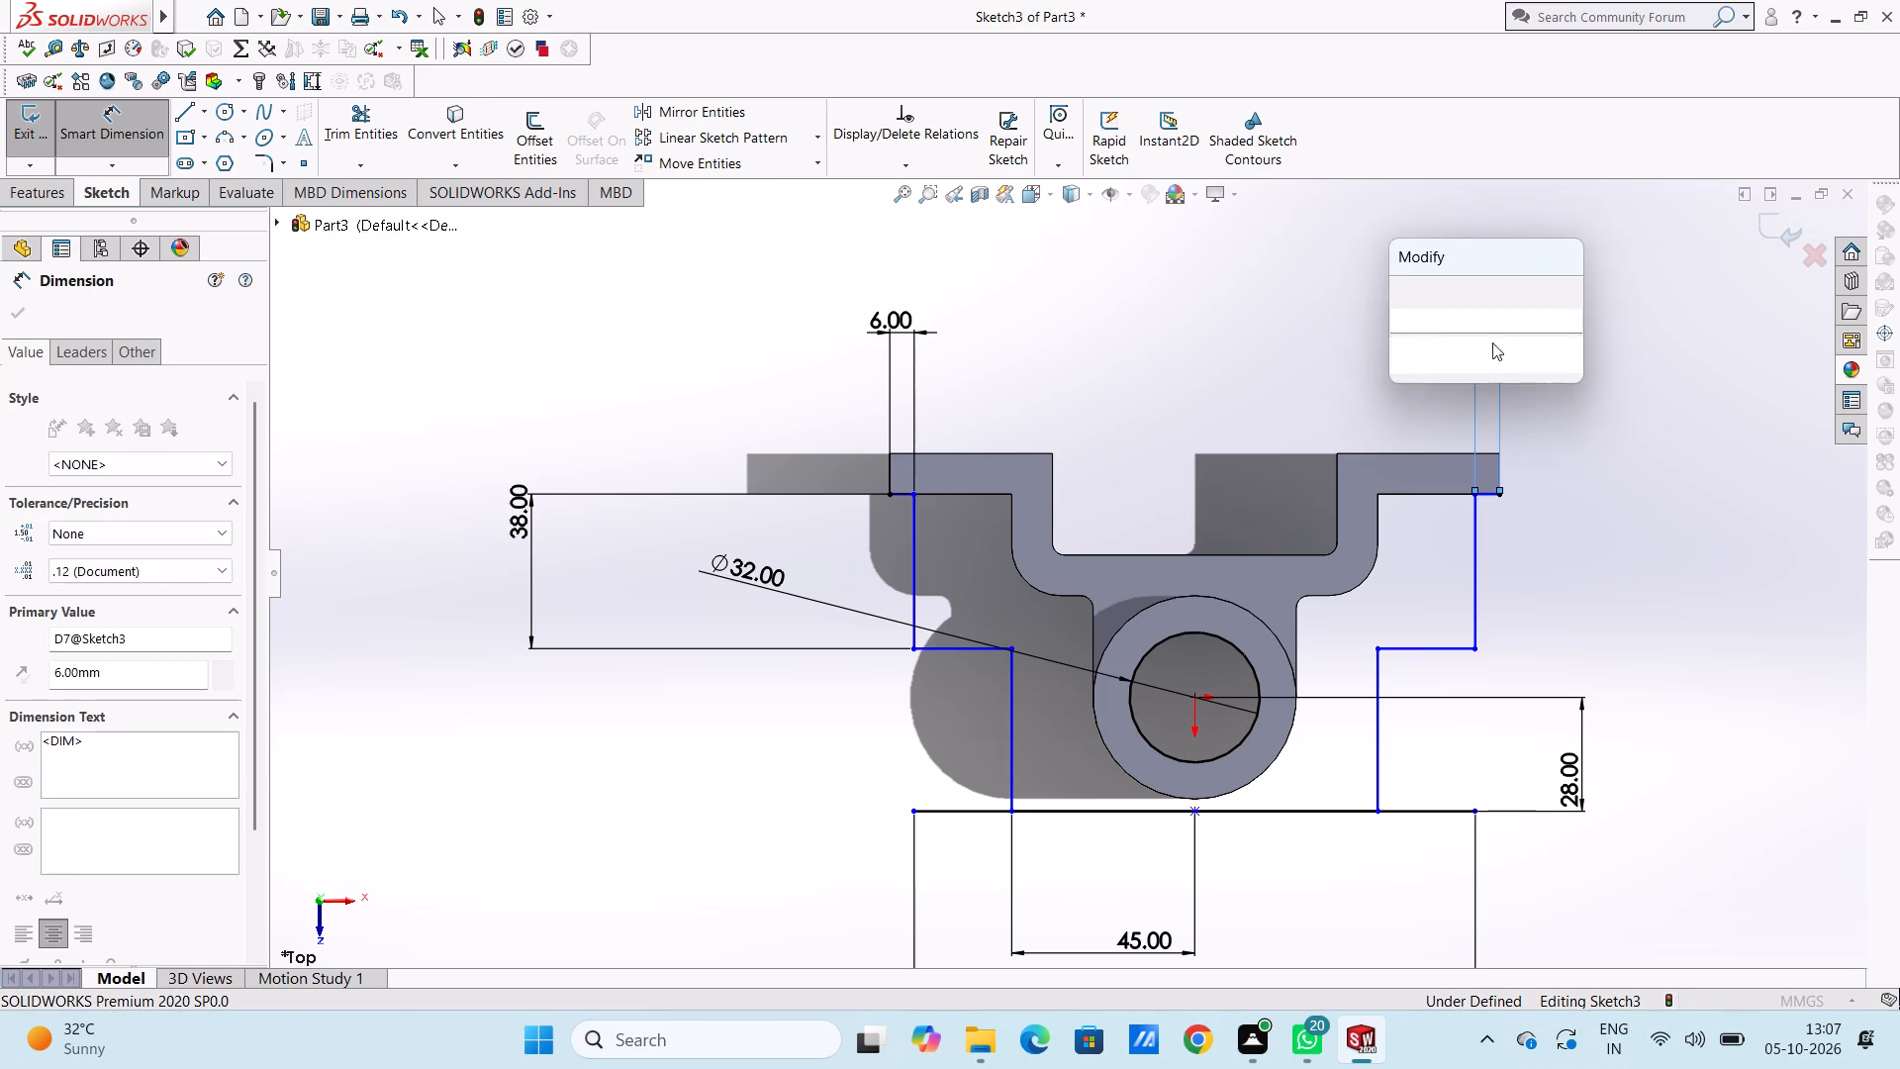
{"action": "left_click", "coordinate": [1393, 283]}
{"action": "left_click", "coordinate": [1361, 298]}
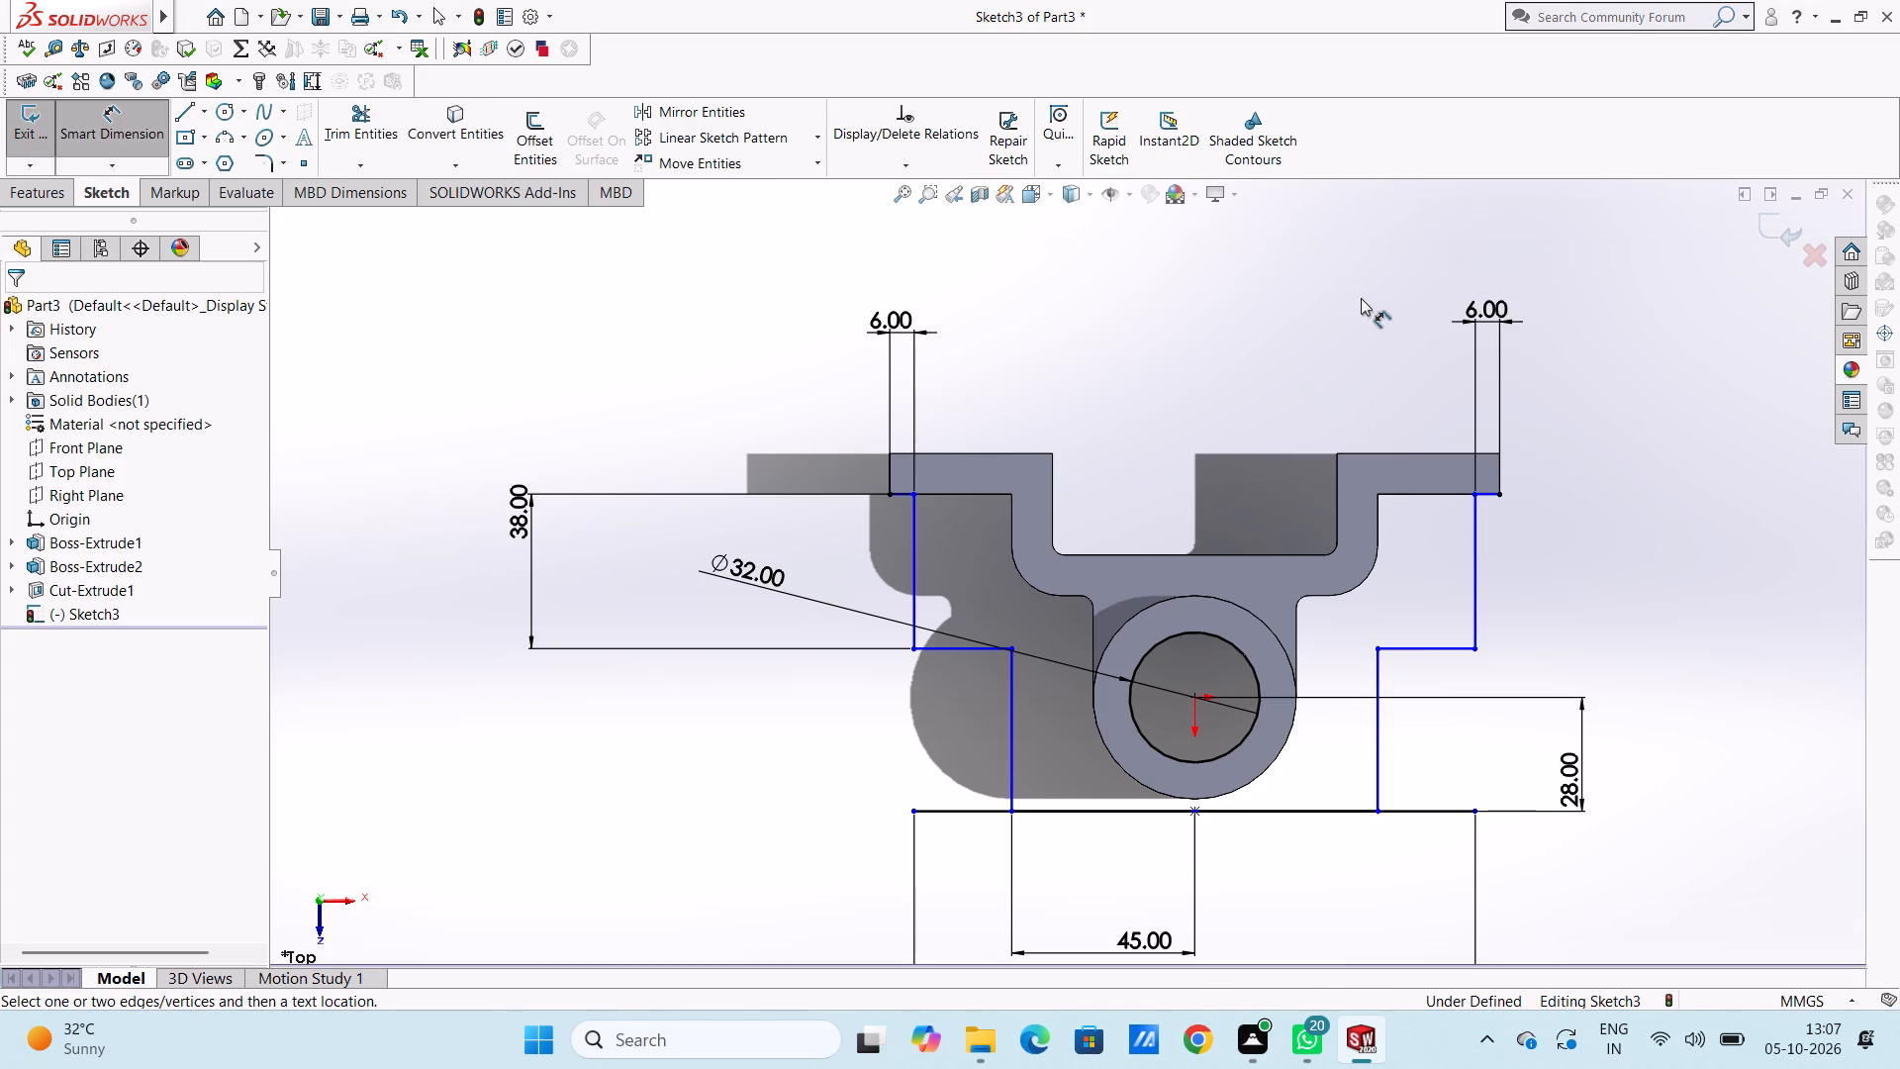
{"action": "left_click", "coordinate": [1473, 561]}
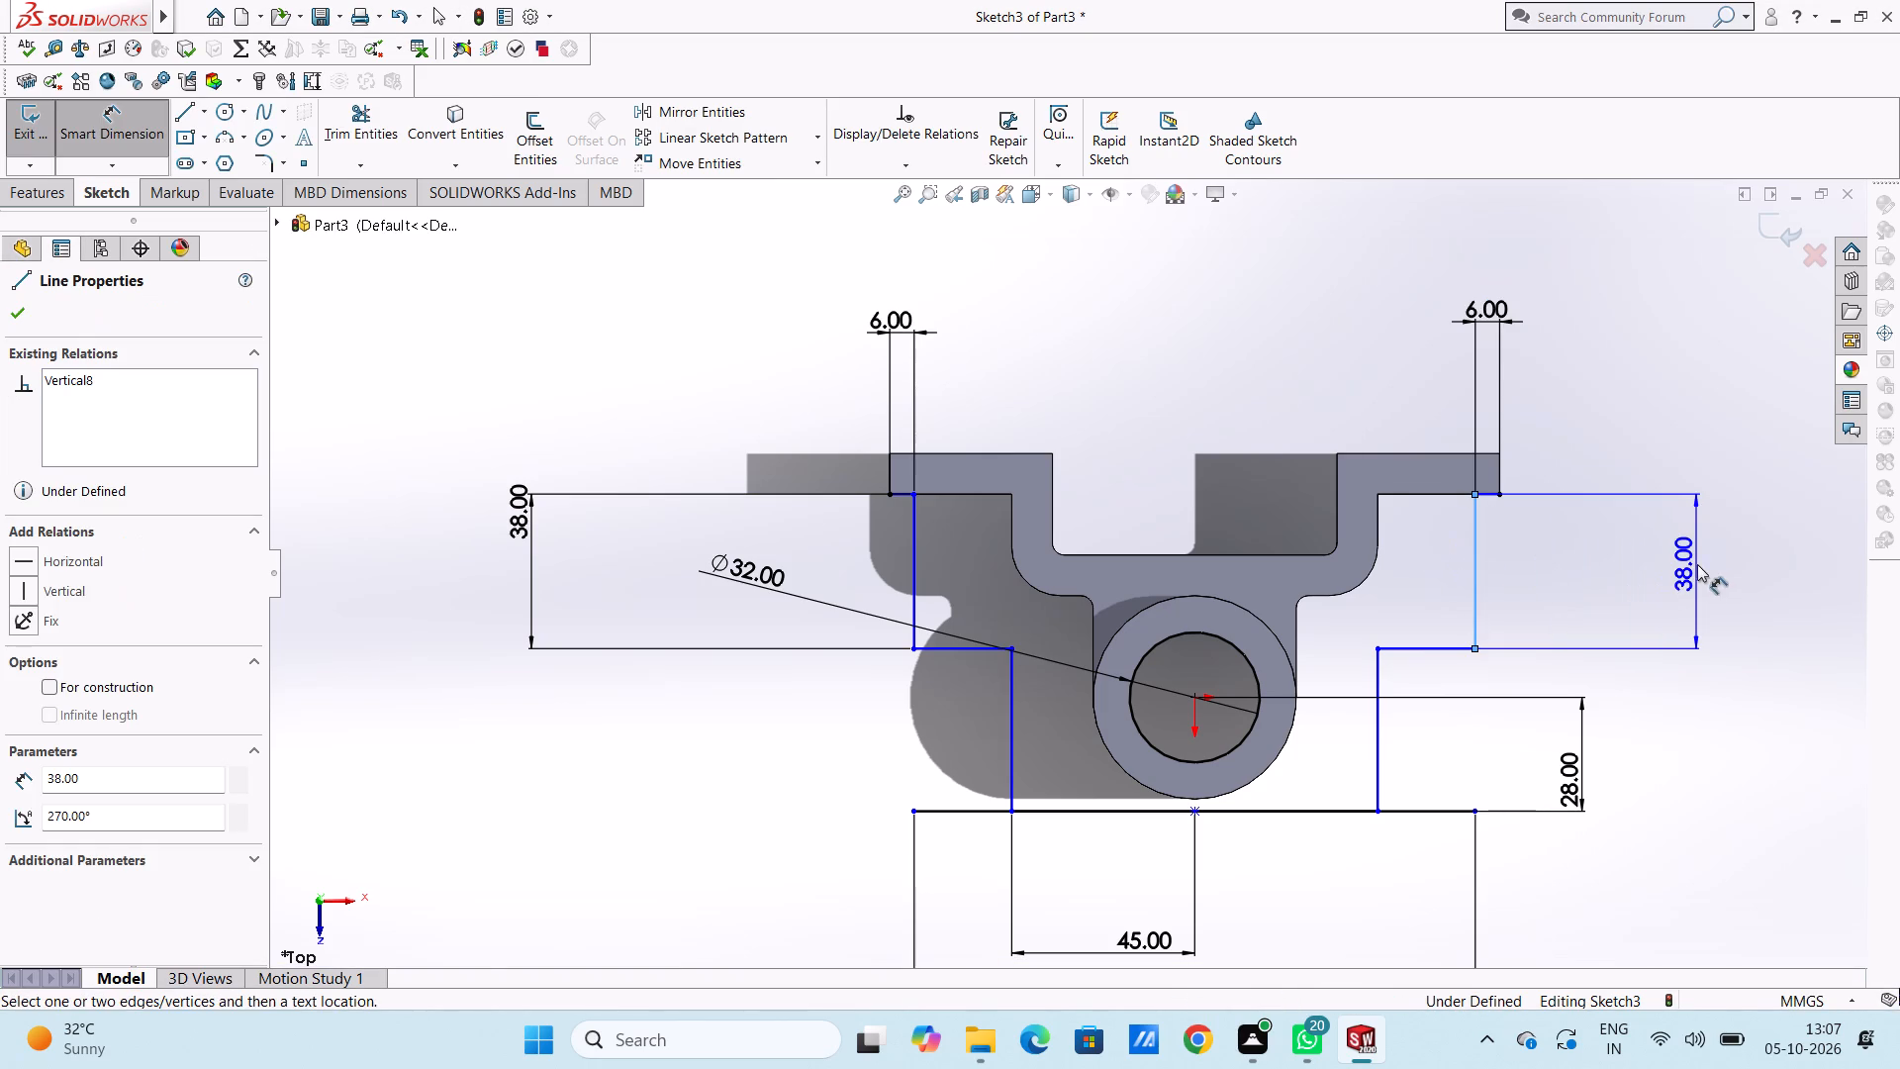
{"action": "left_click", "coordinate": [1779, 561]}
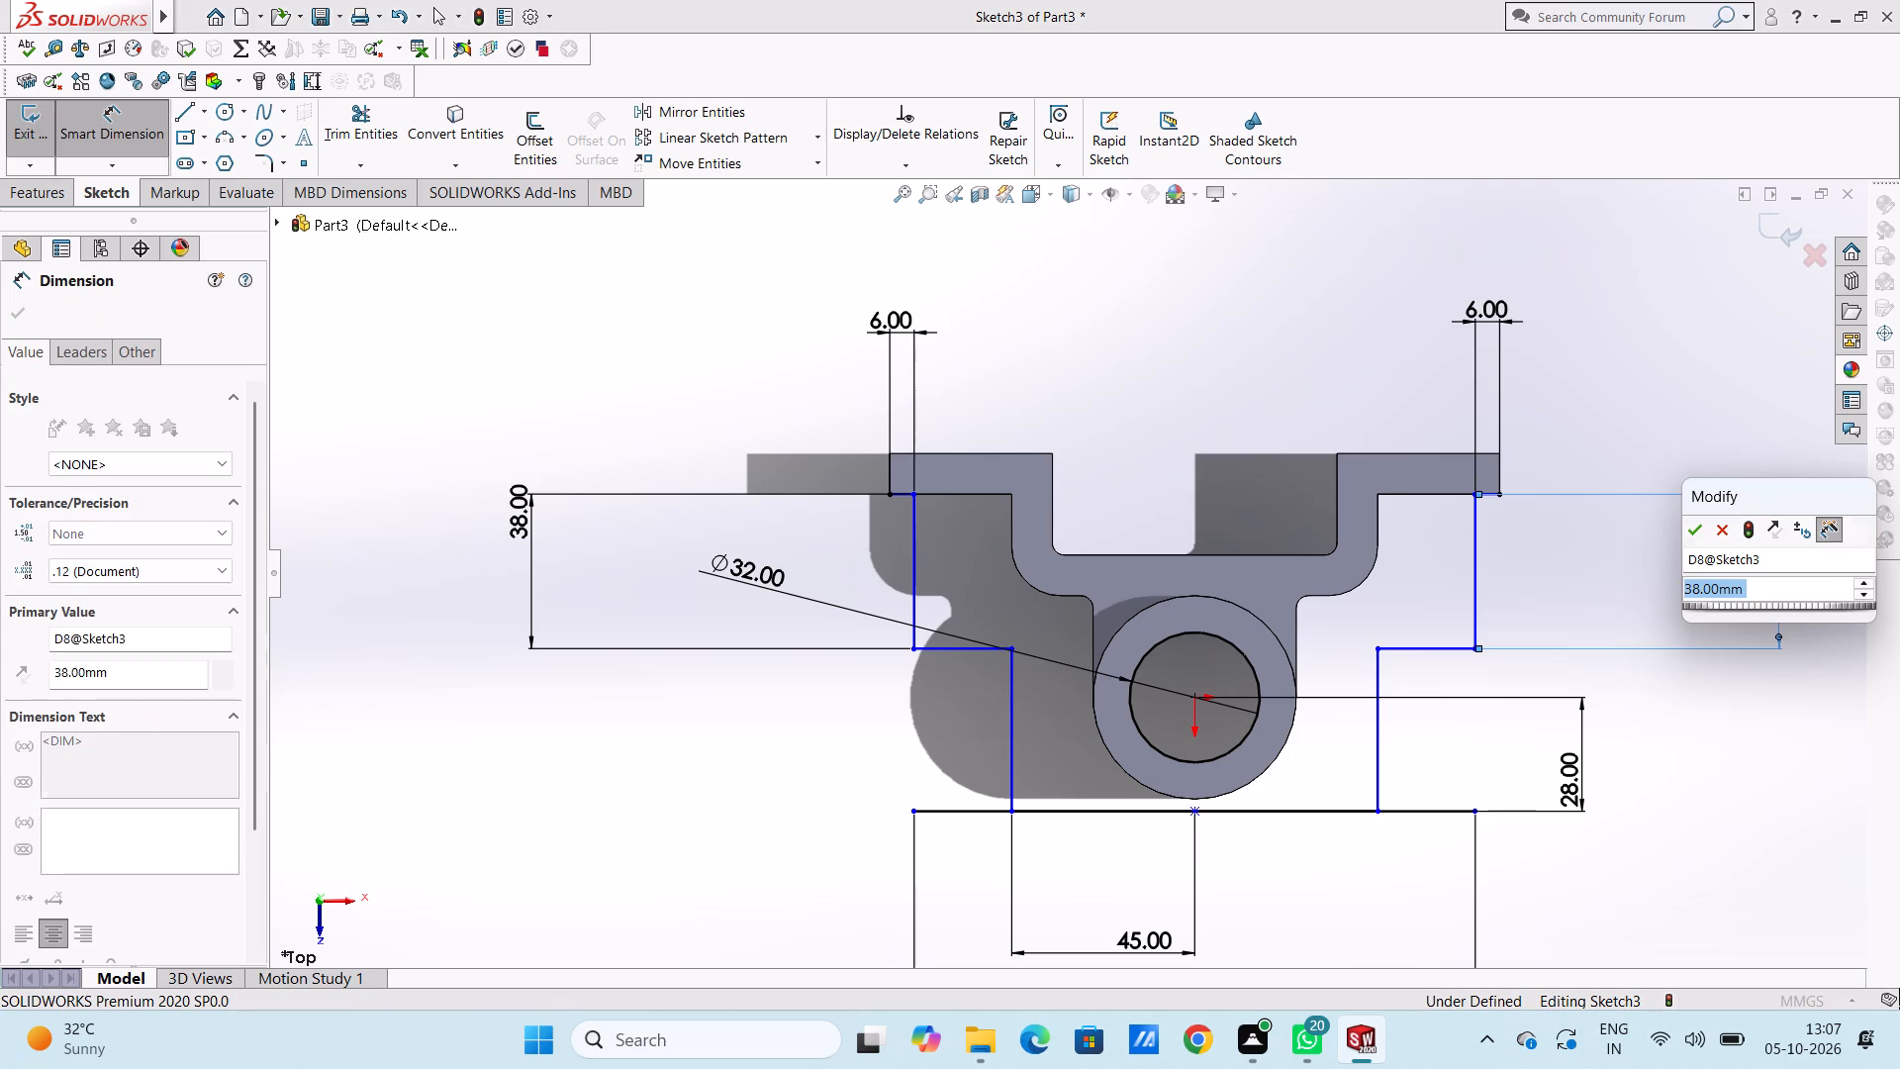
{"action": "left_click", "coordinate": [1690, 527]}
{"action": "left_click", "coordinate": [1625, 534]}
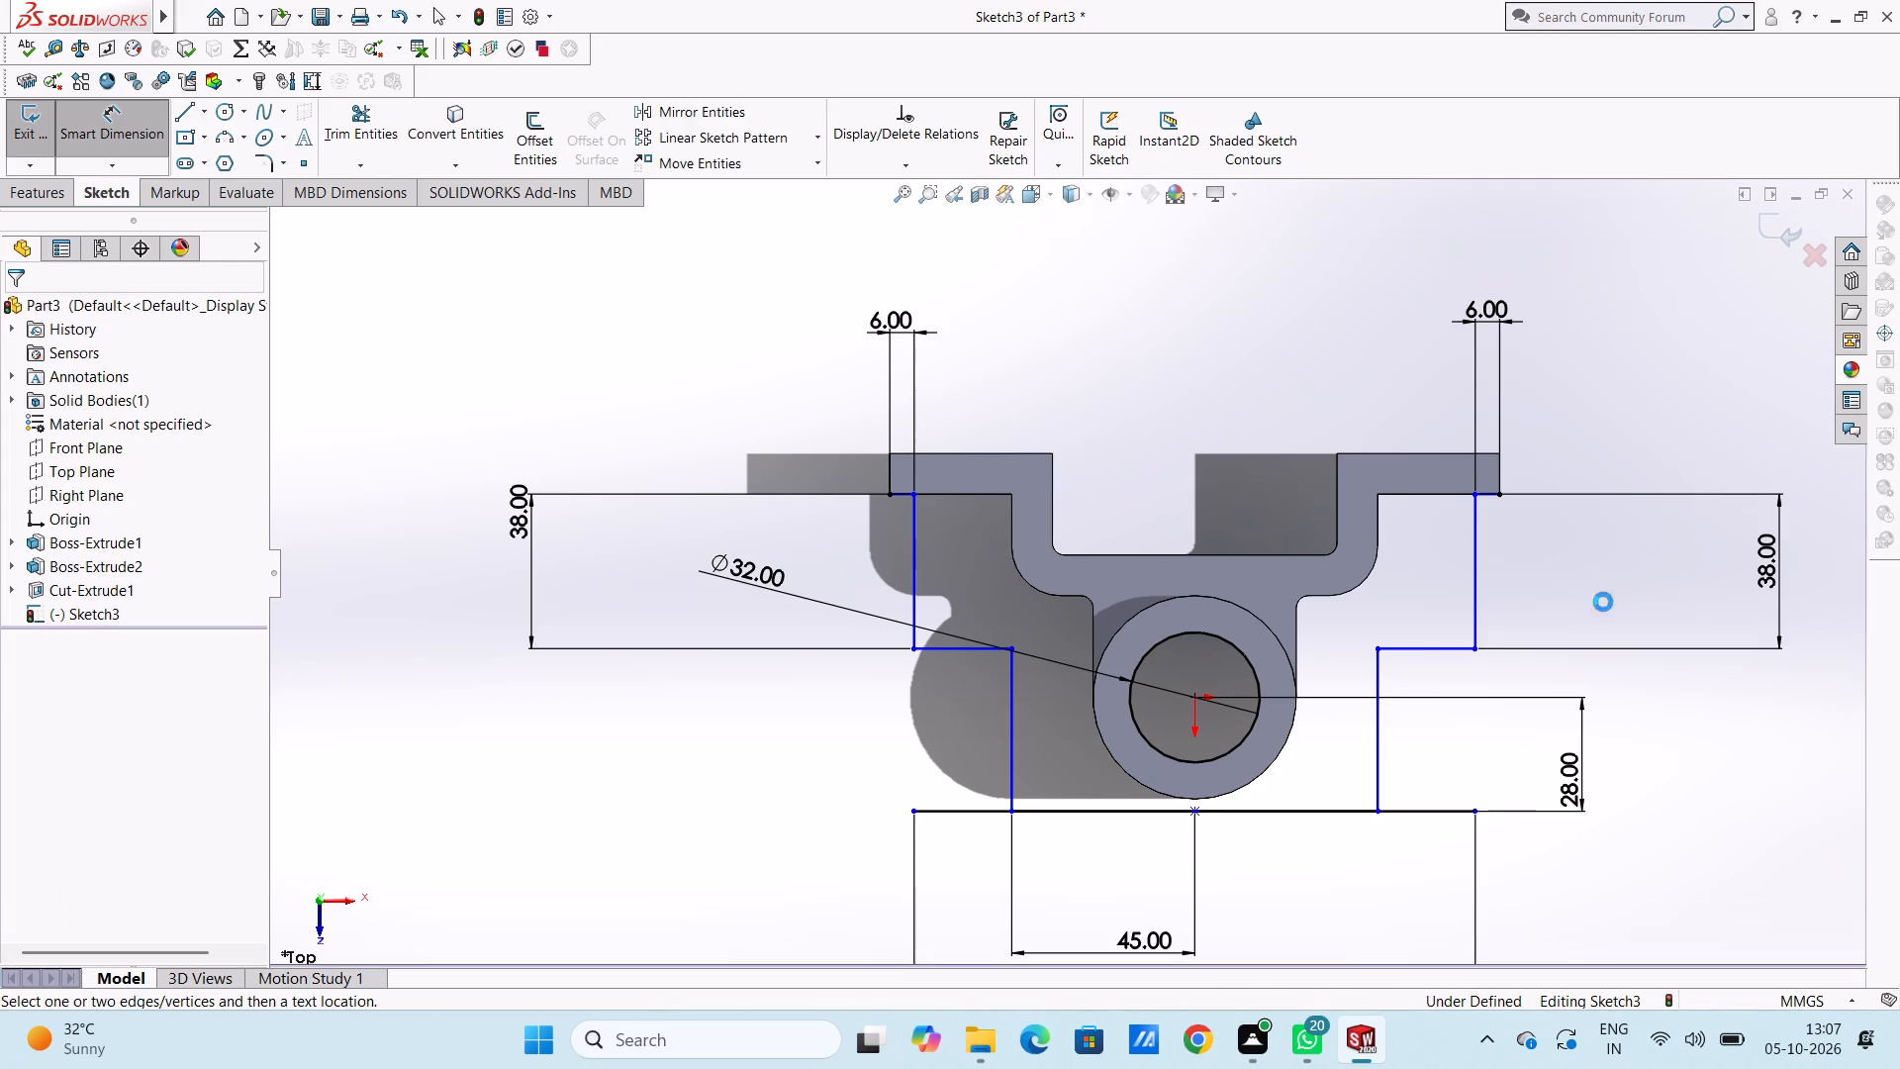
Dimension the horizontal step lines on the right and left sides of the profile, keeping their drawn lengths.
{"action": "left_click", "coordinate": [1439, 646]}
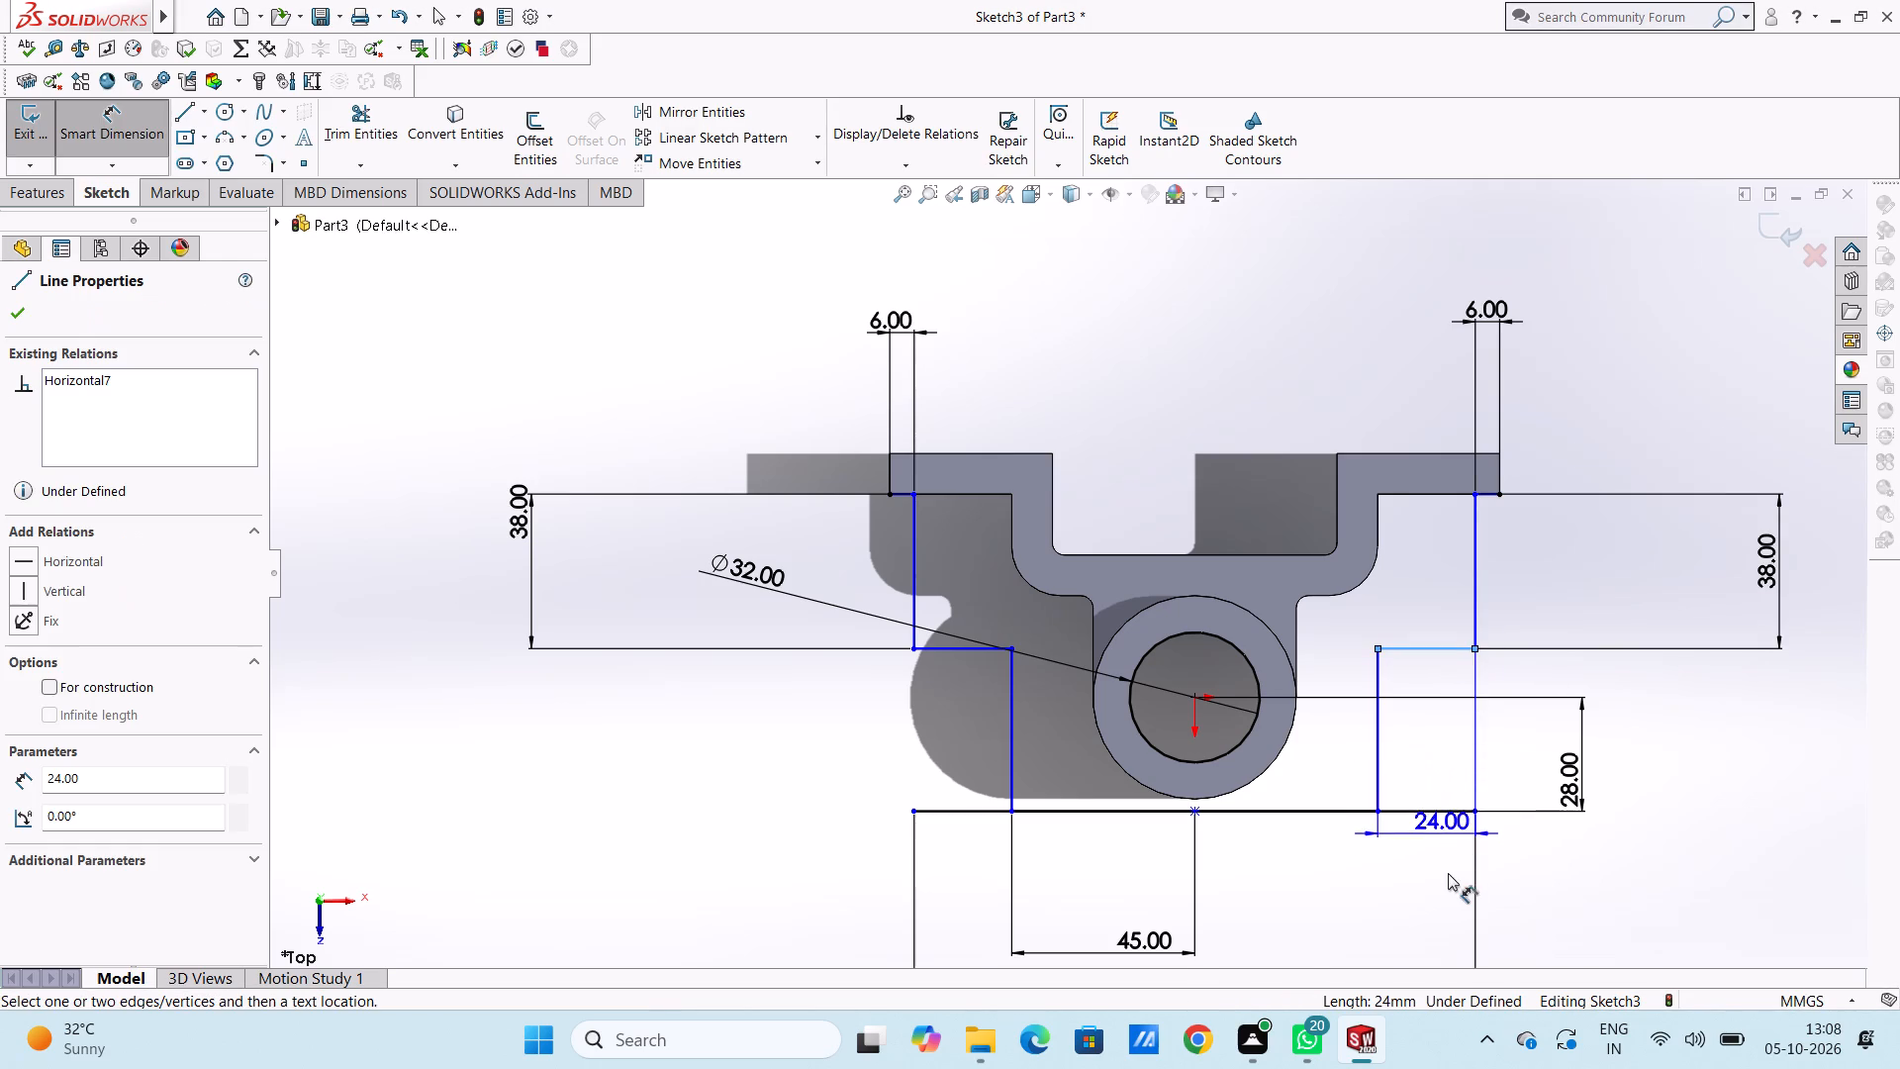
{"action": "left_click", "coordinate": [1439, 921]}
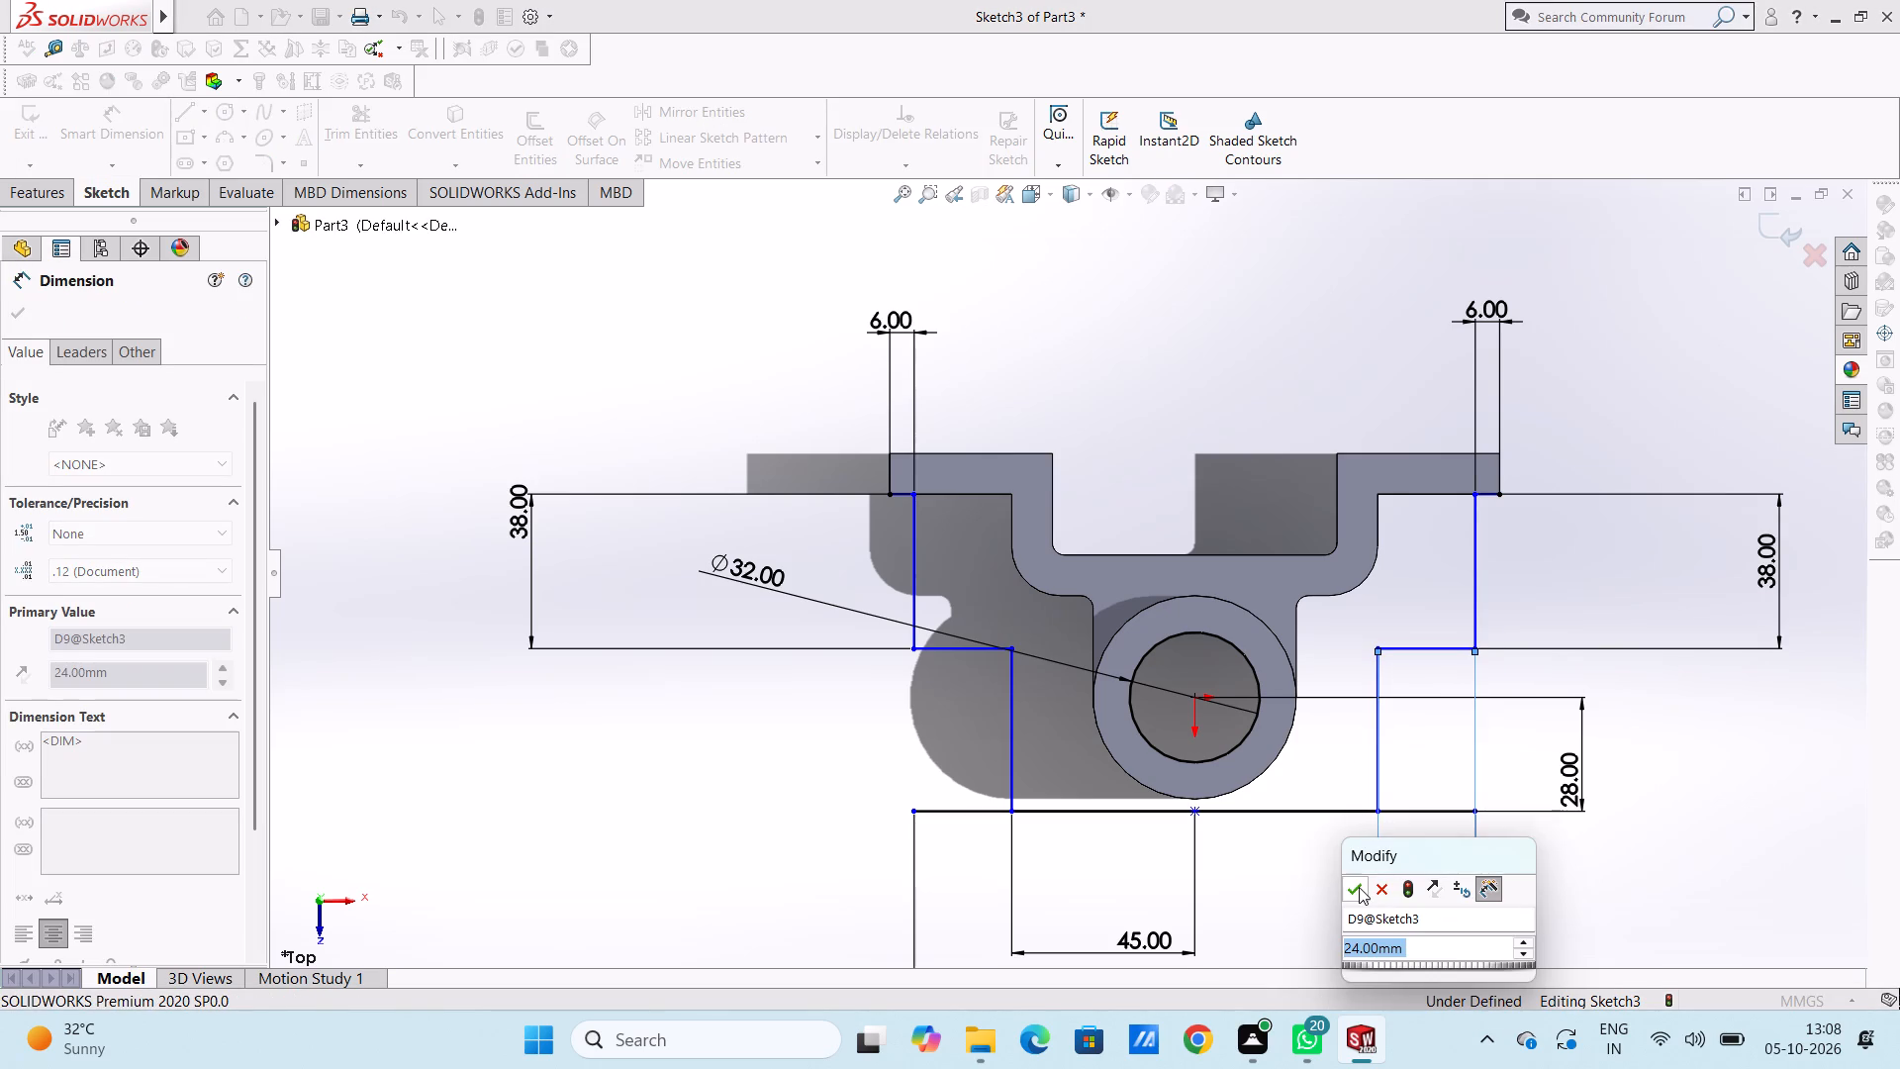
{"action": "left_click", "coordinate": [1358, 887]}
{"action": "left_click", "coordinate": [1325, 860]}
{"action": "scroll", "coordinate": [1325, 860], "scroll_direction": "up", "scroll_amount": 3}
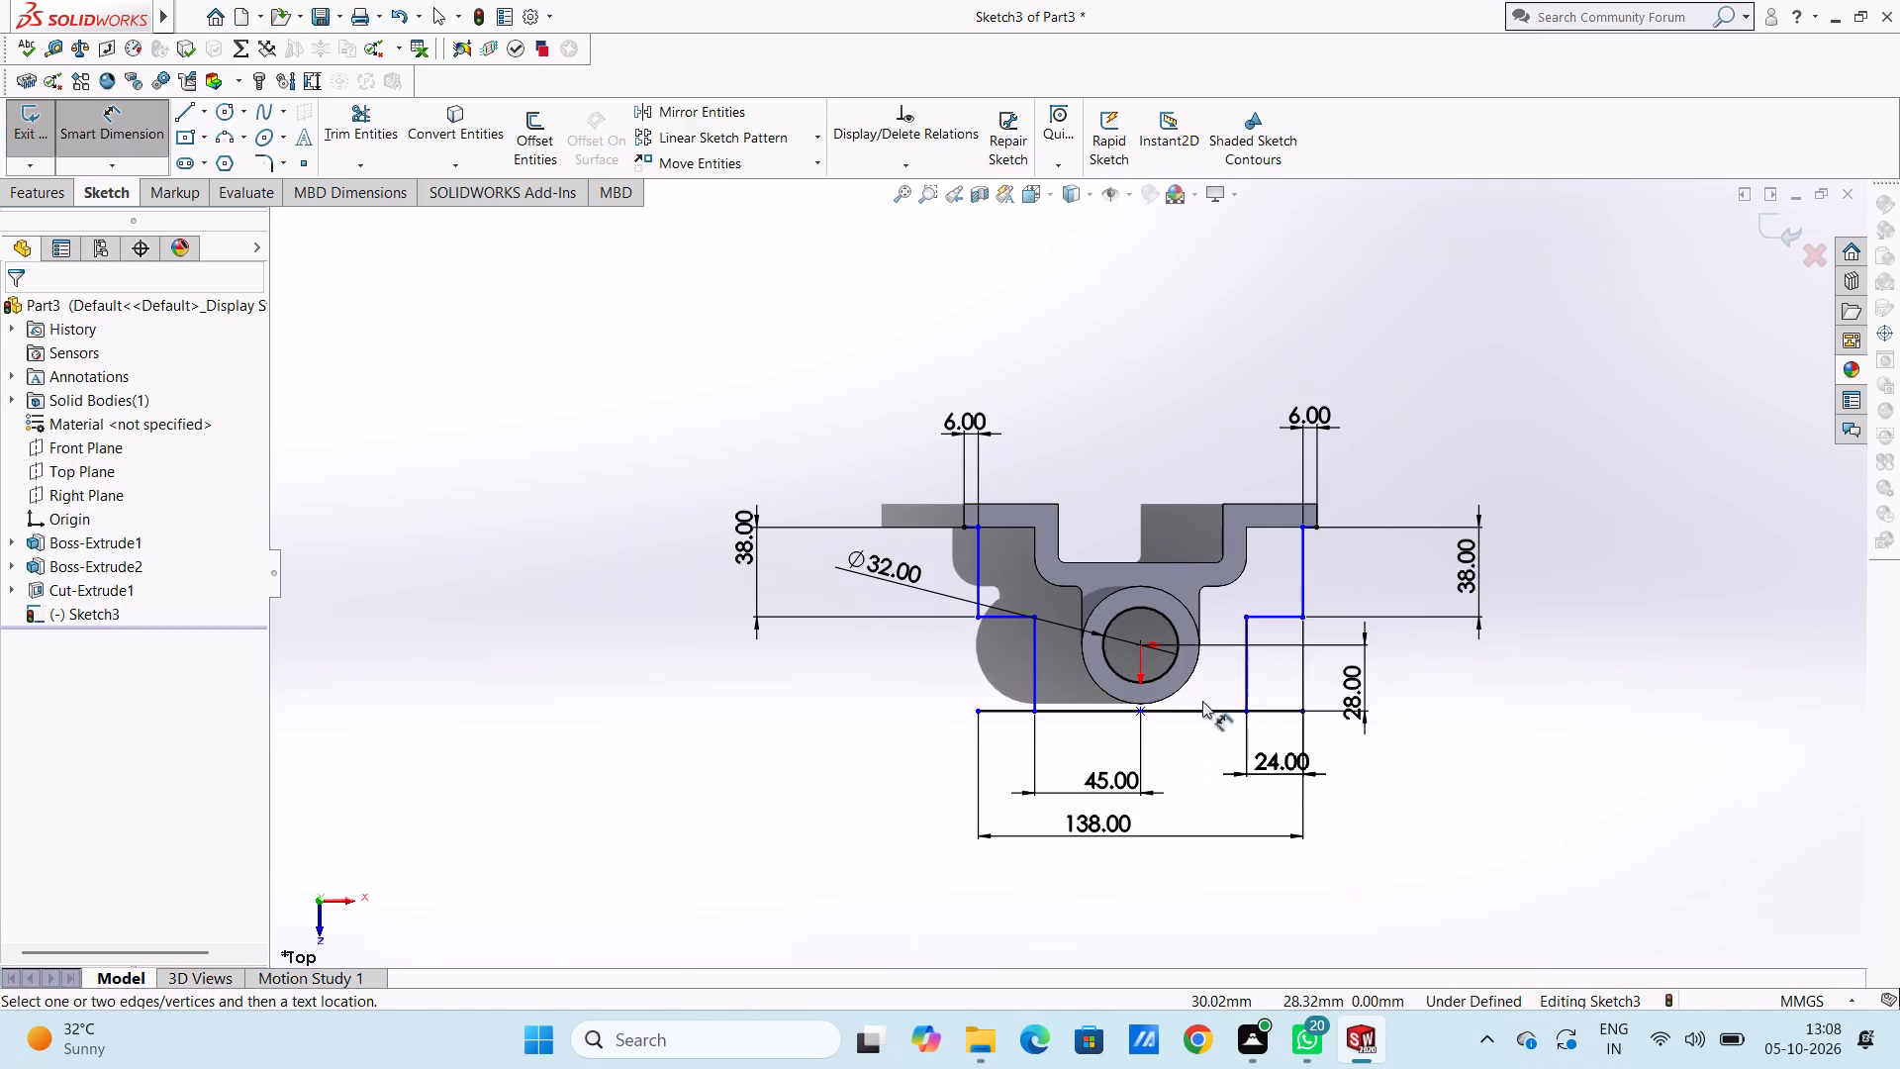
{"action": "left_click", "coordinate": [1000, 620]}
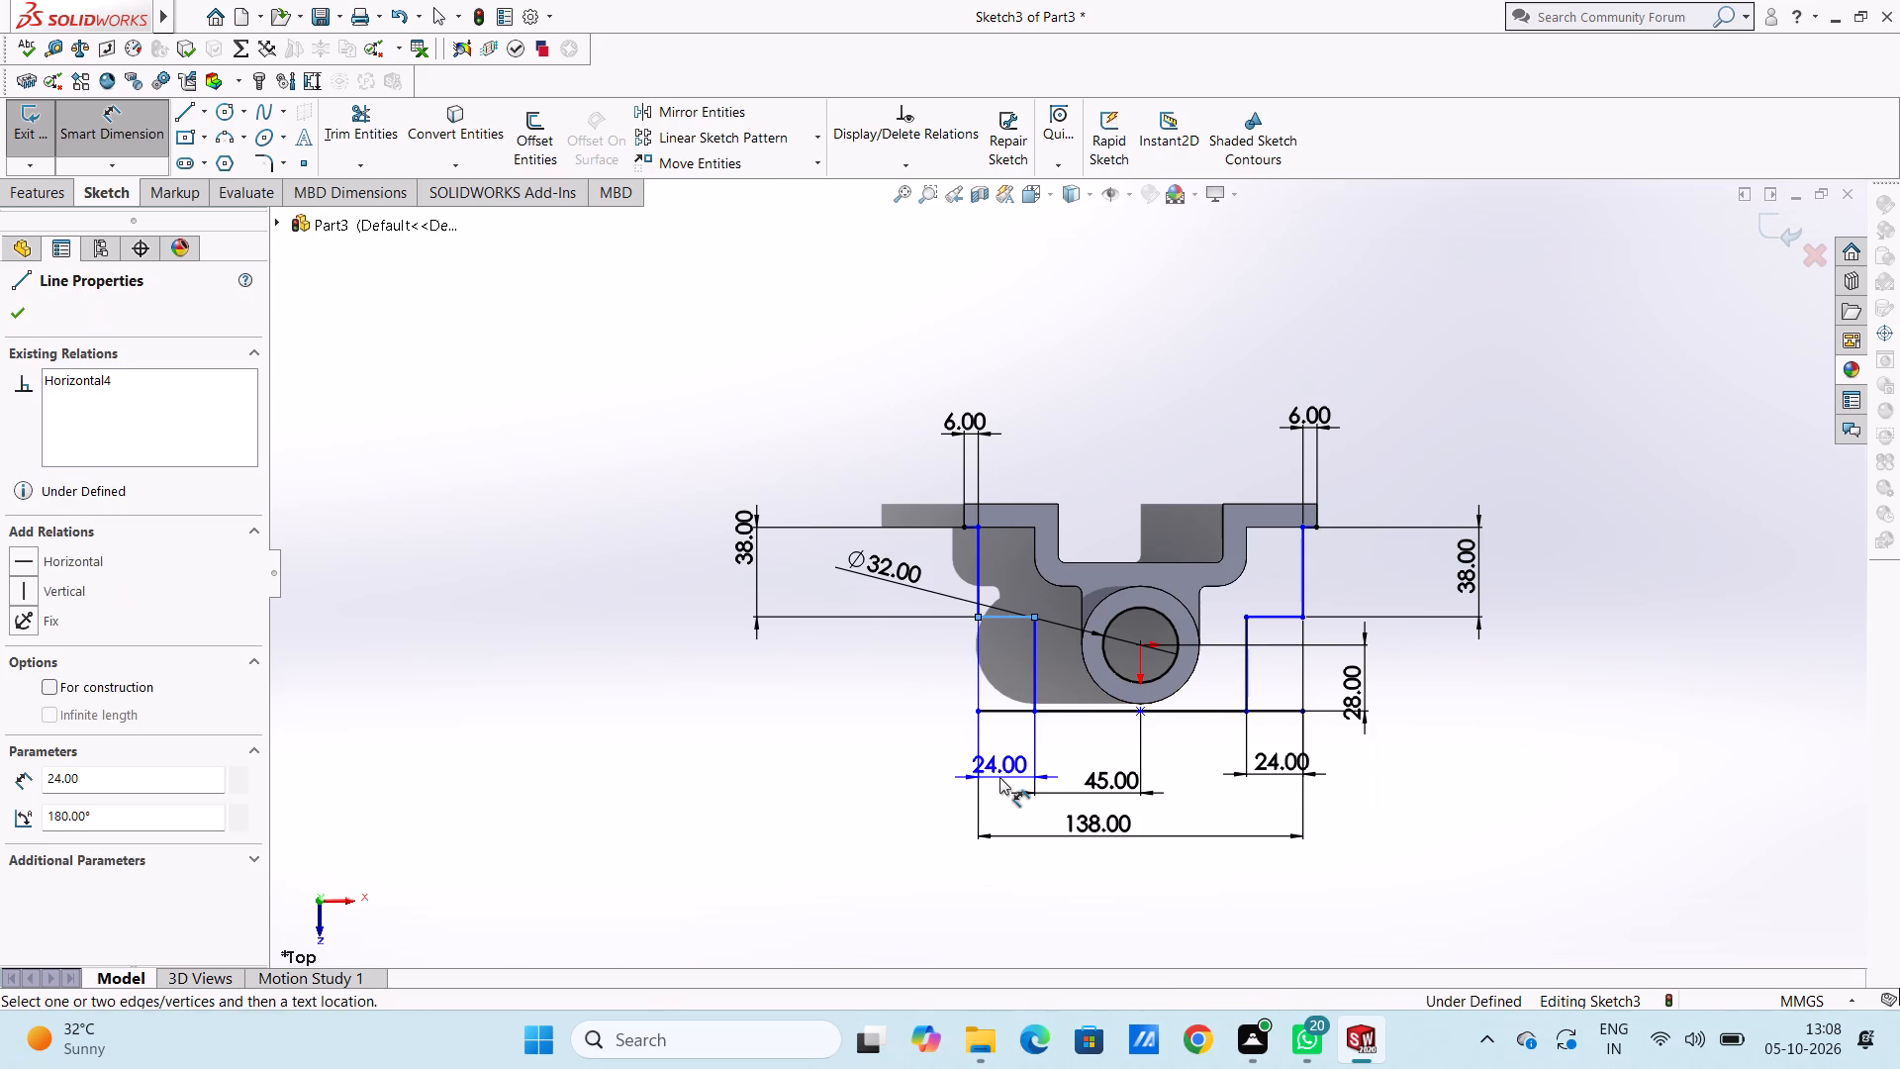
{"action": "left_click", "coordinate": [999, 777]}
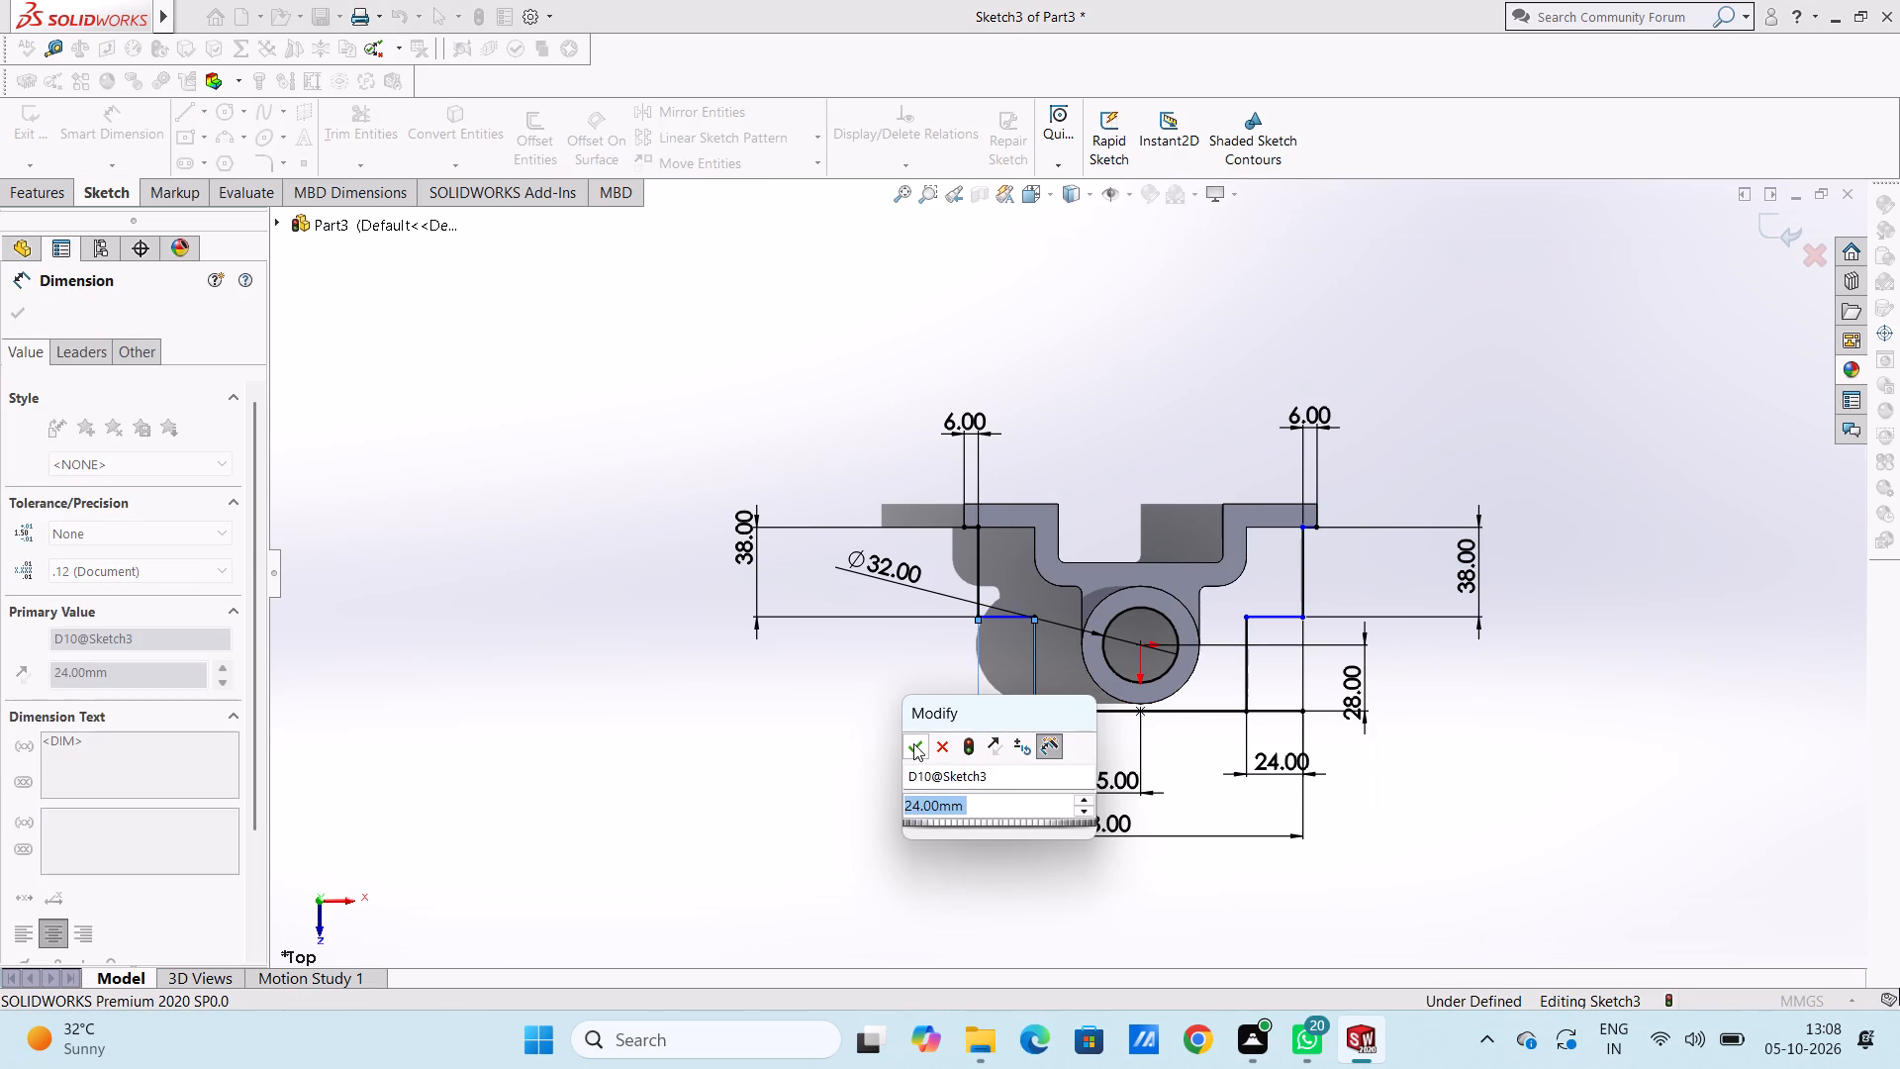
{"action": "left_click", "coordinate": [913, 743]}
{"action": "left_click", "coordinate": [812, 738]}
Dimension the lower-left vertical line of the stepped profile.
{"action": "left_click", "coordinate": [1035, 648]}
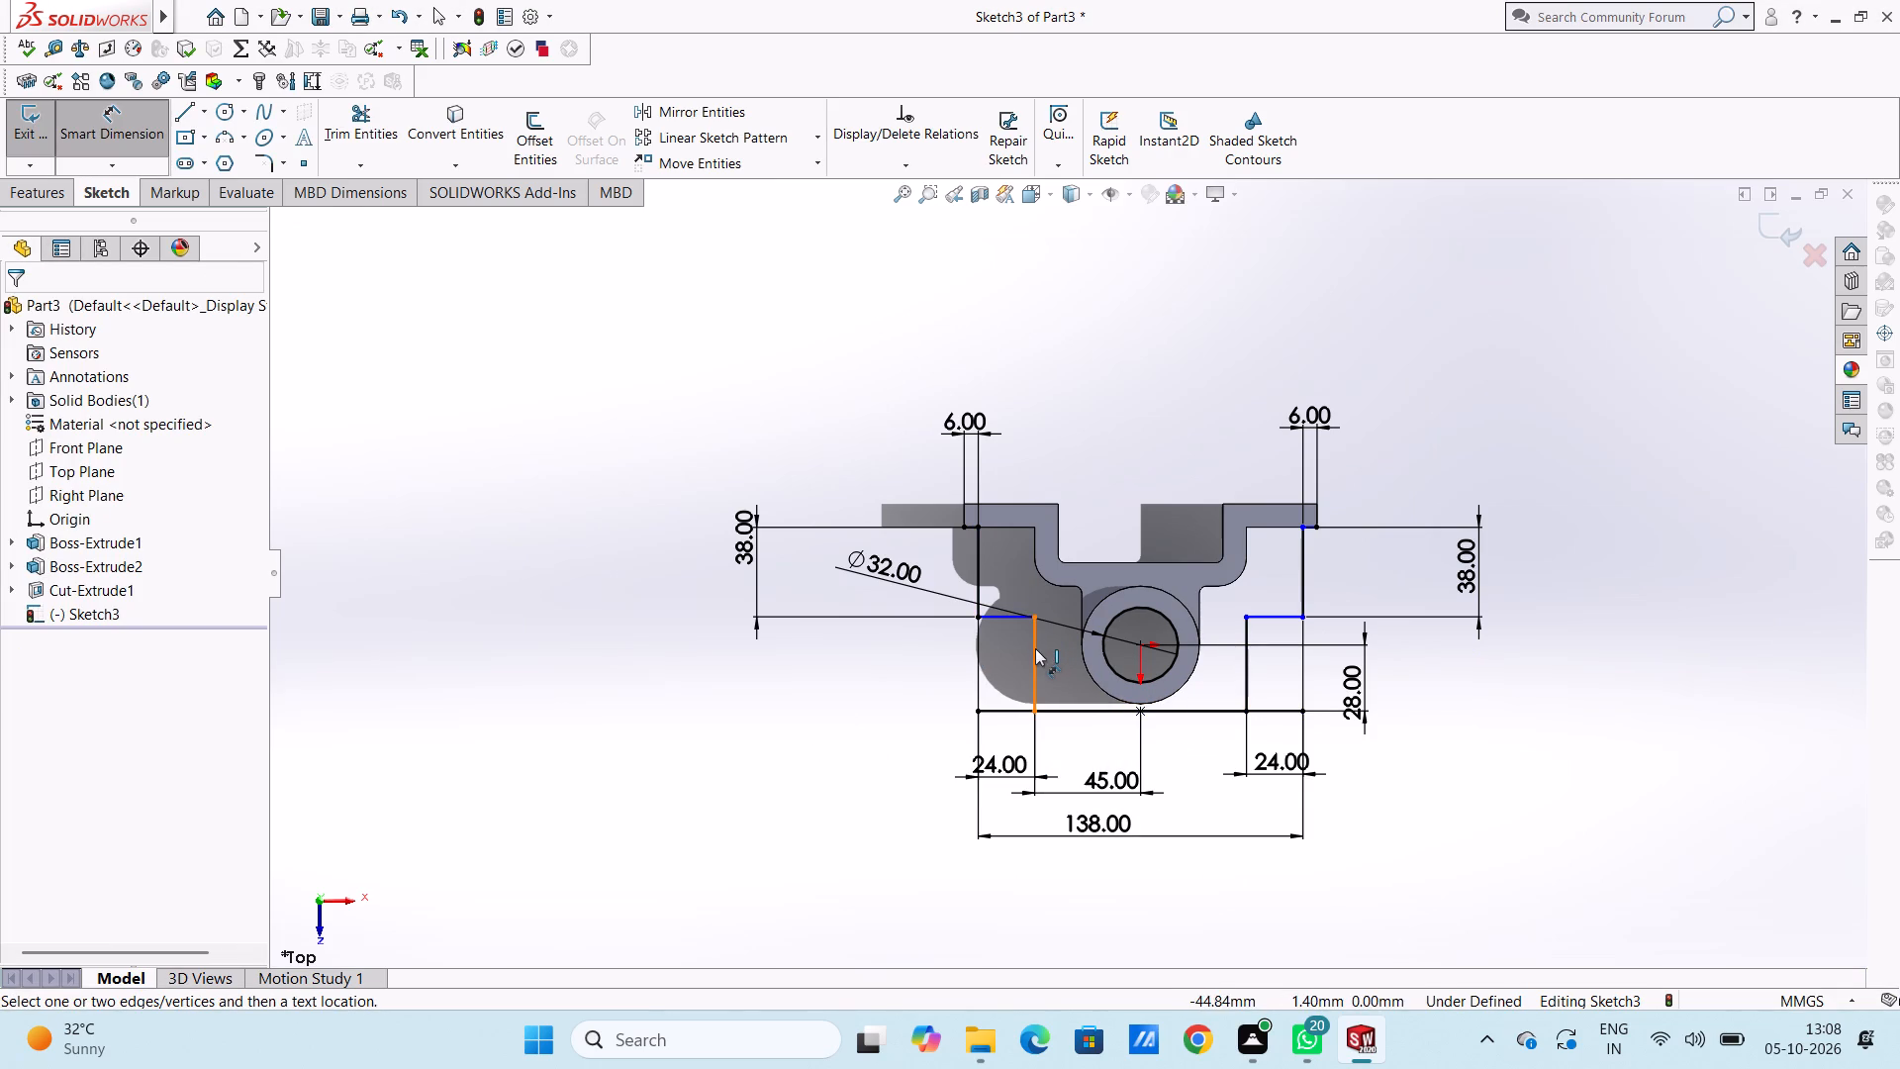
{"action": "left_click", "coordinate": [669, 635]}
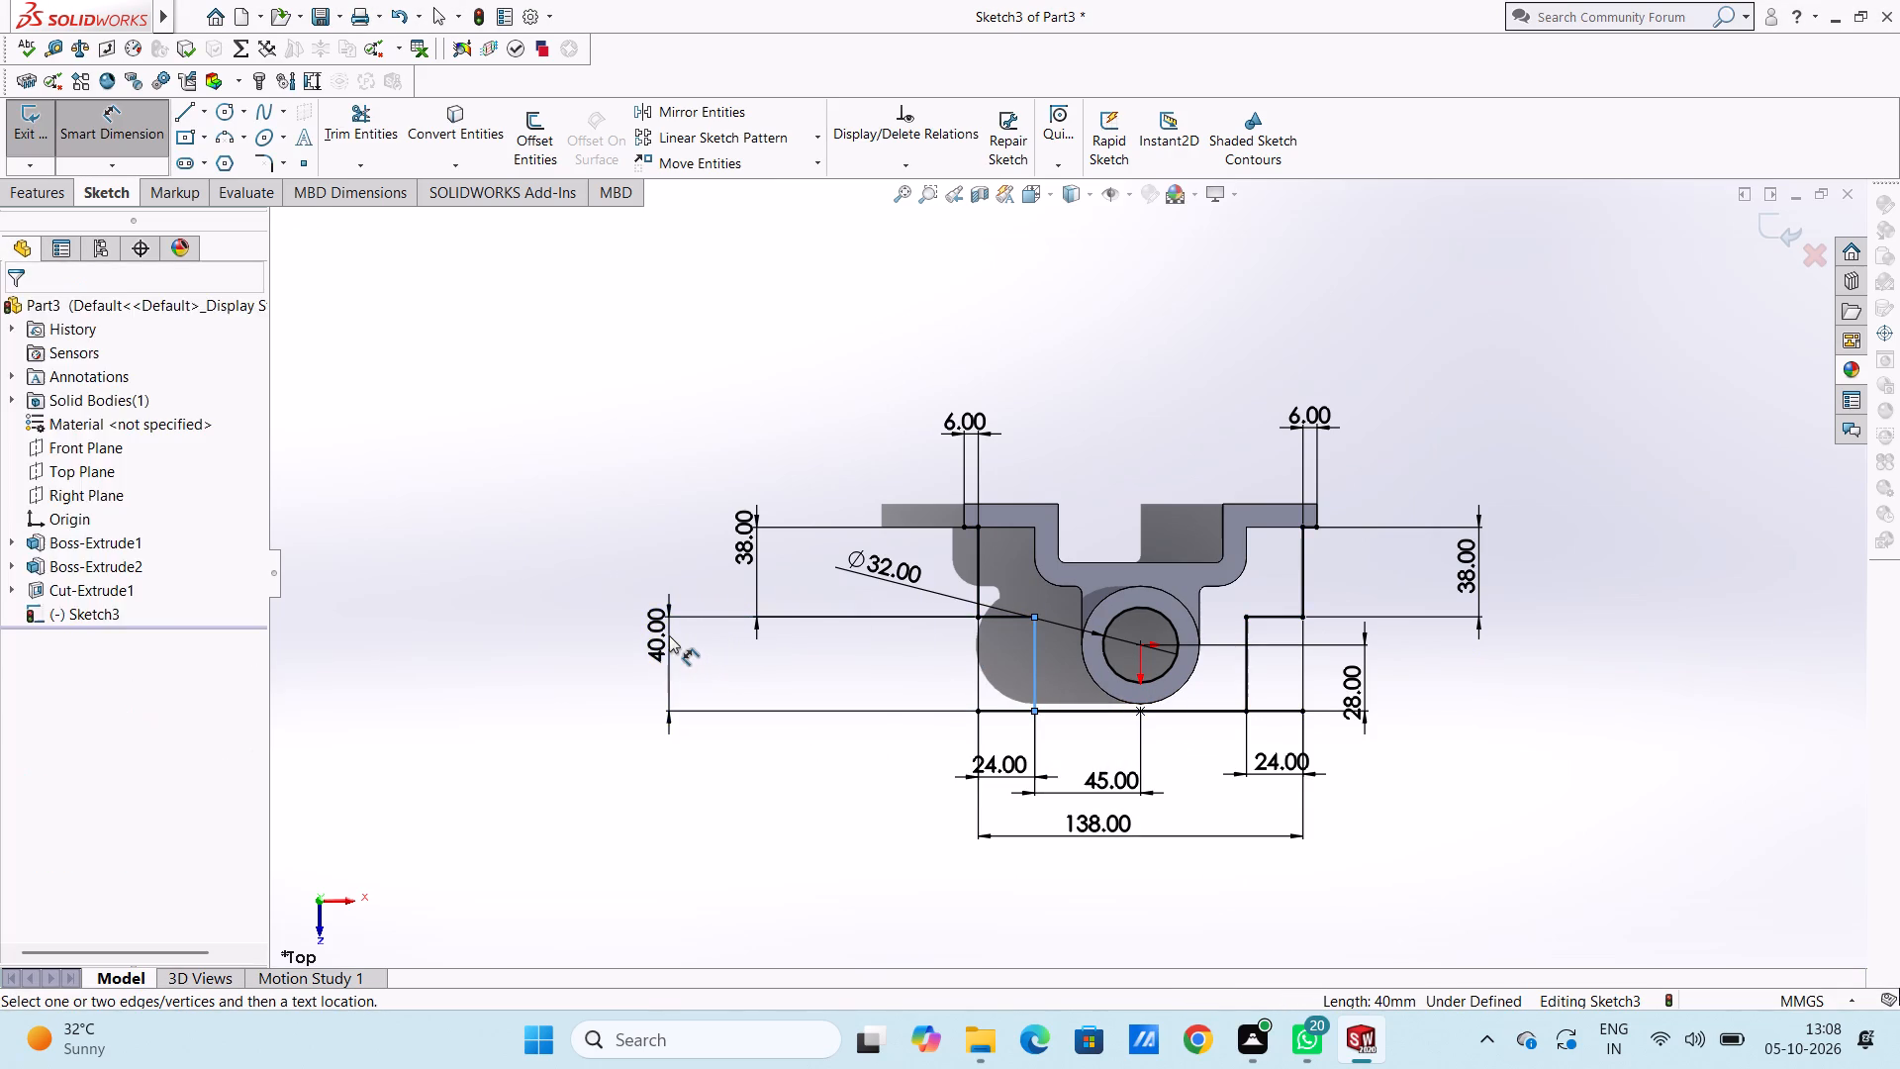
{"action": "left_click", "coordinate": [583, 593]}
{"action": "left_click", "coordinate": [560, 590]}
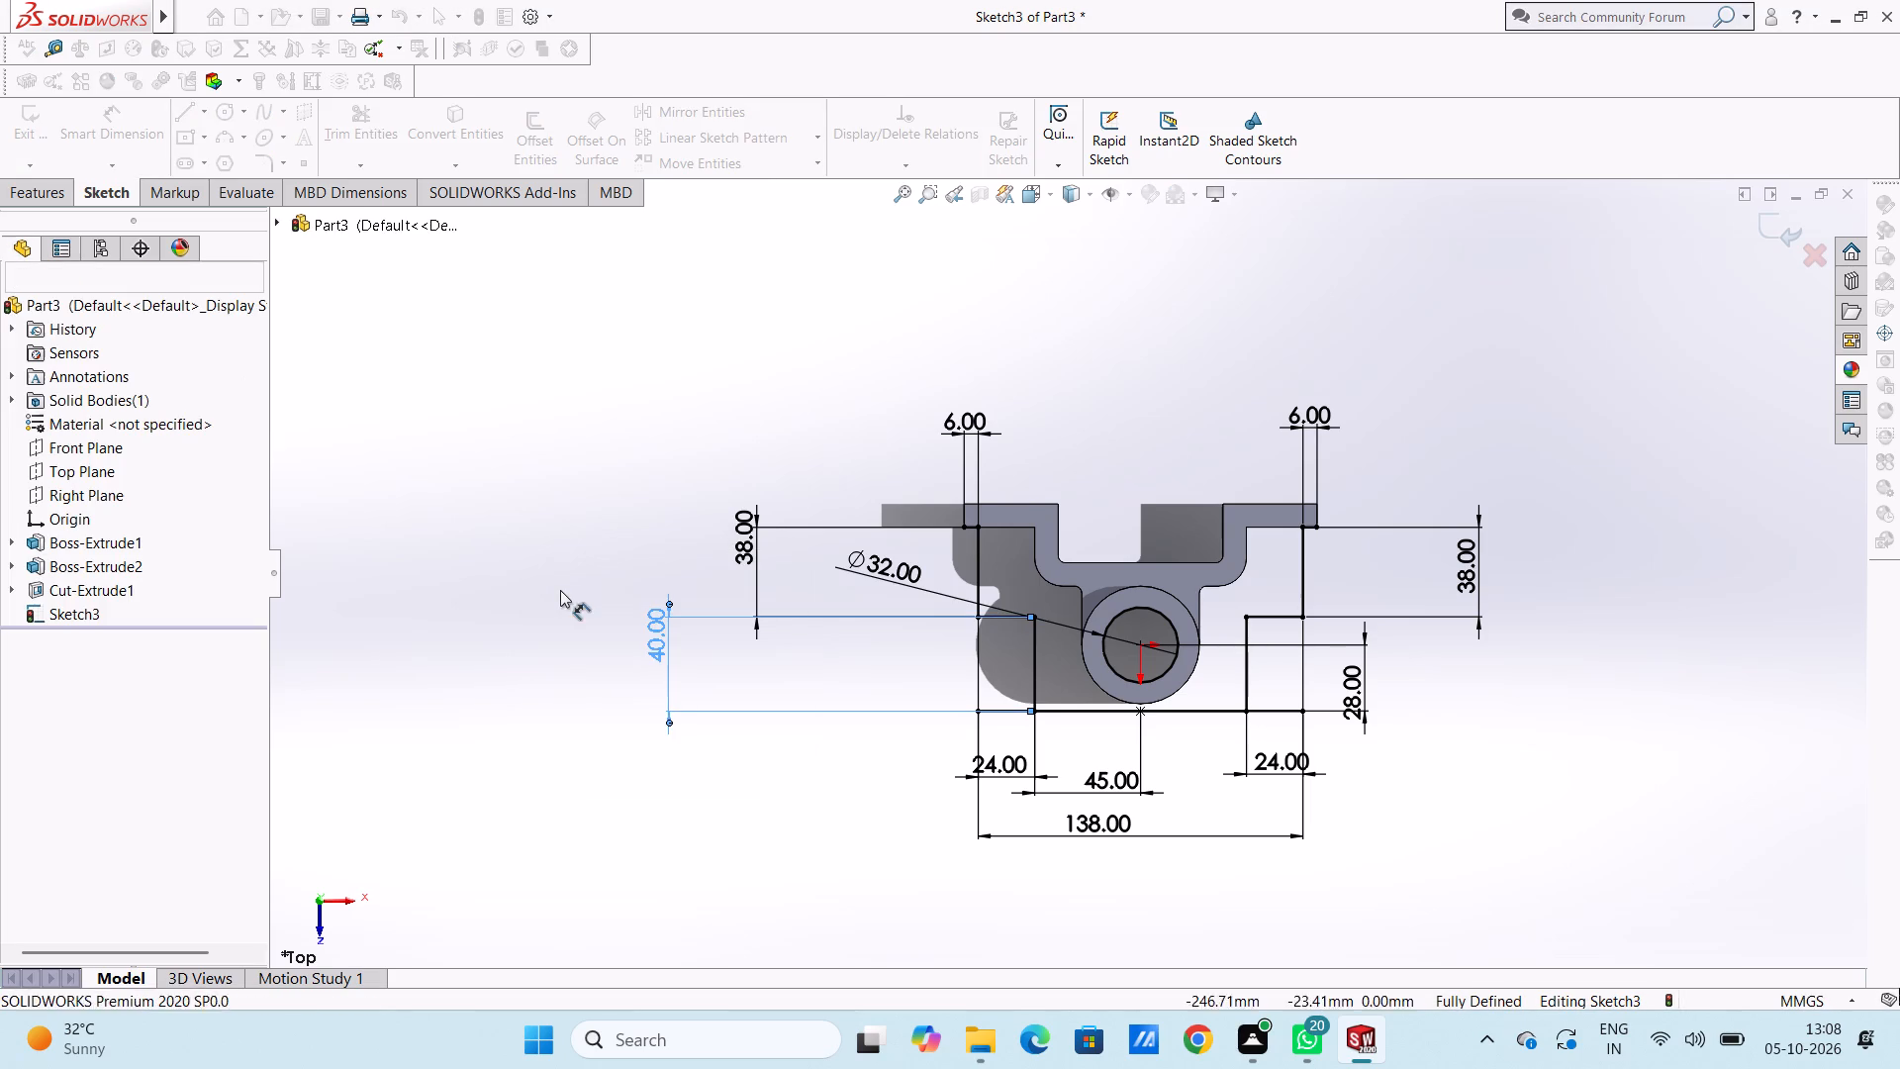
Delete the 138 mm horizontal line that overlaps the profile's bottom line, along with its associated dimension.
{"action": "left_click", "coordinate": [1013, 714]}
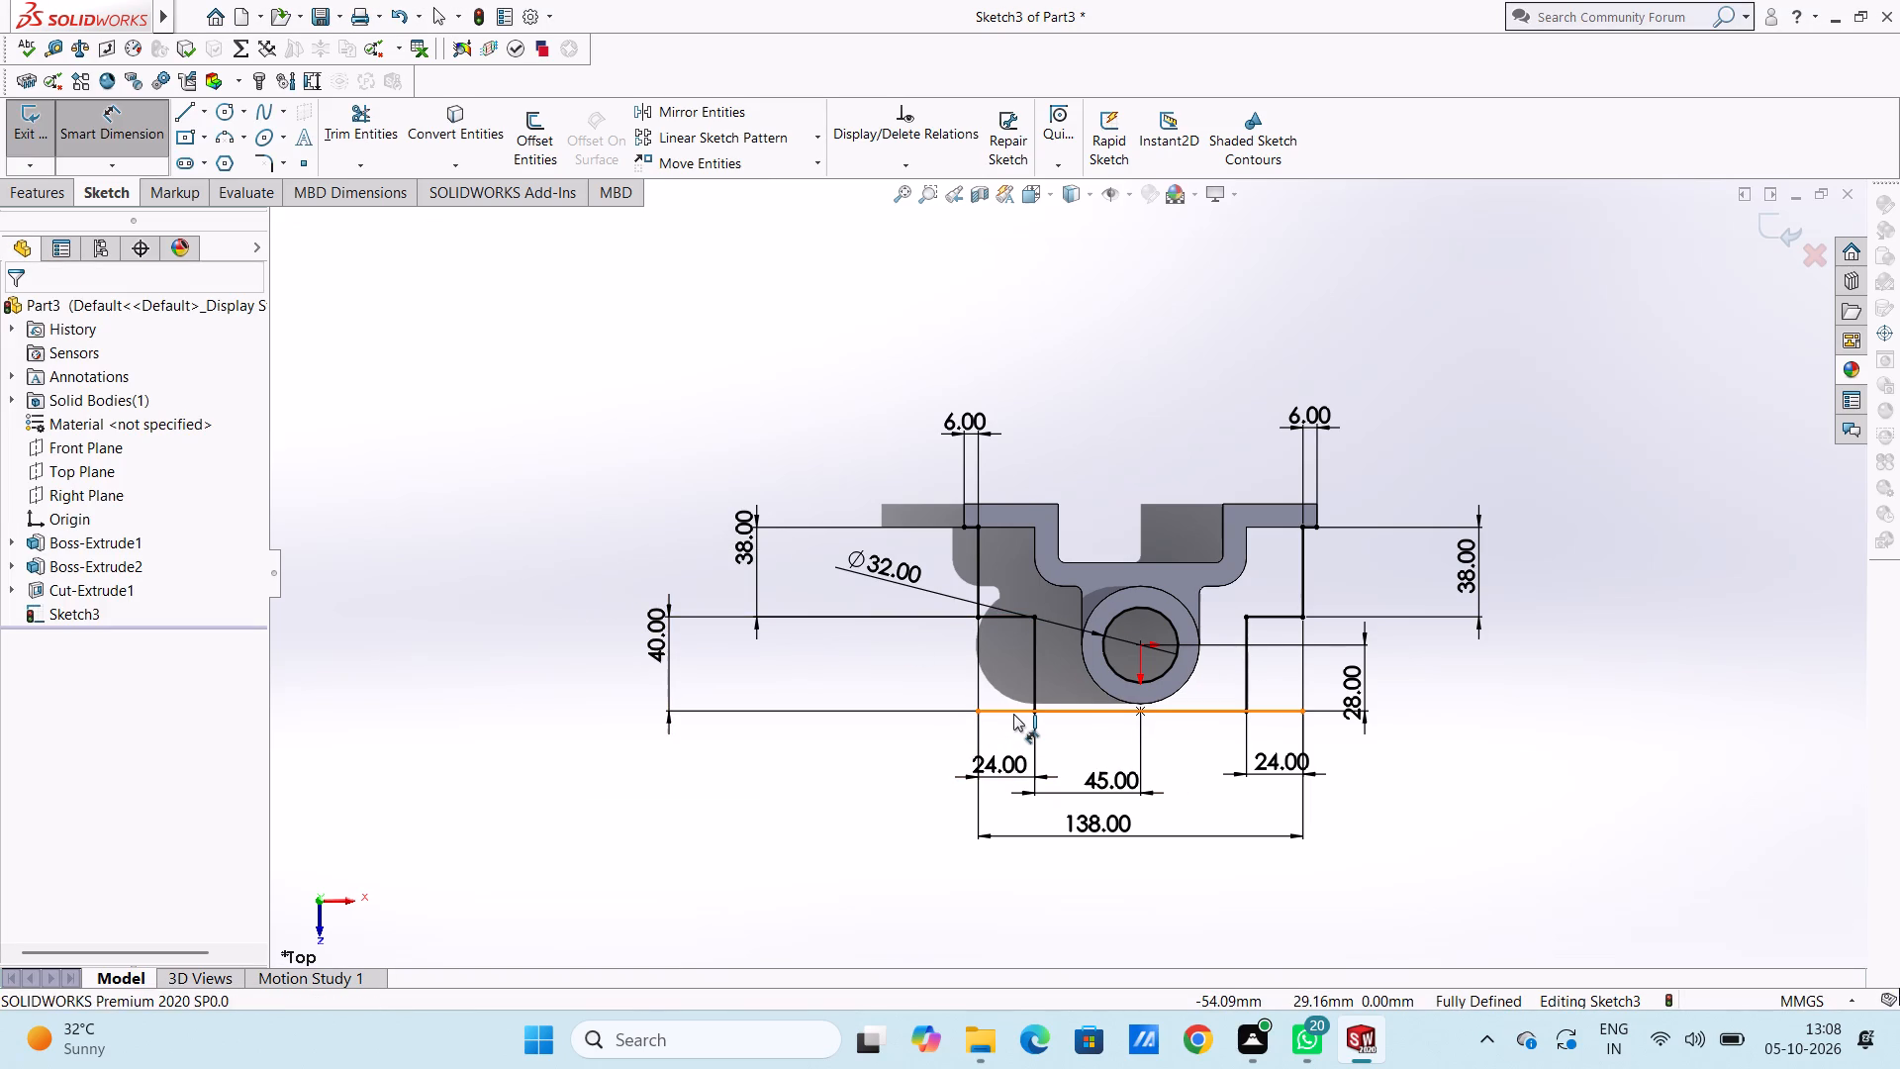
{"action": "key", "text": "Delete"}
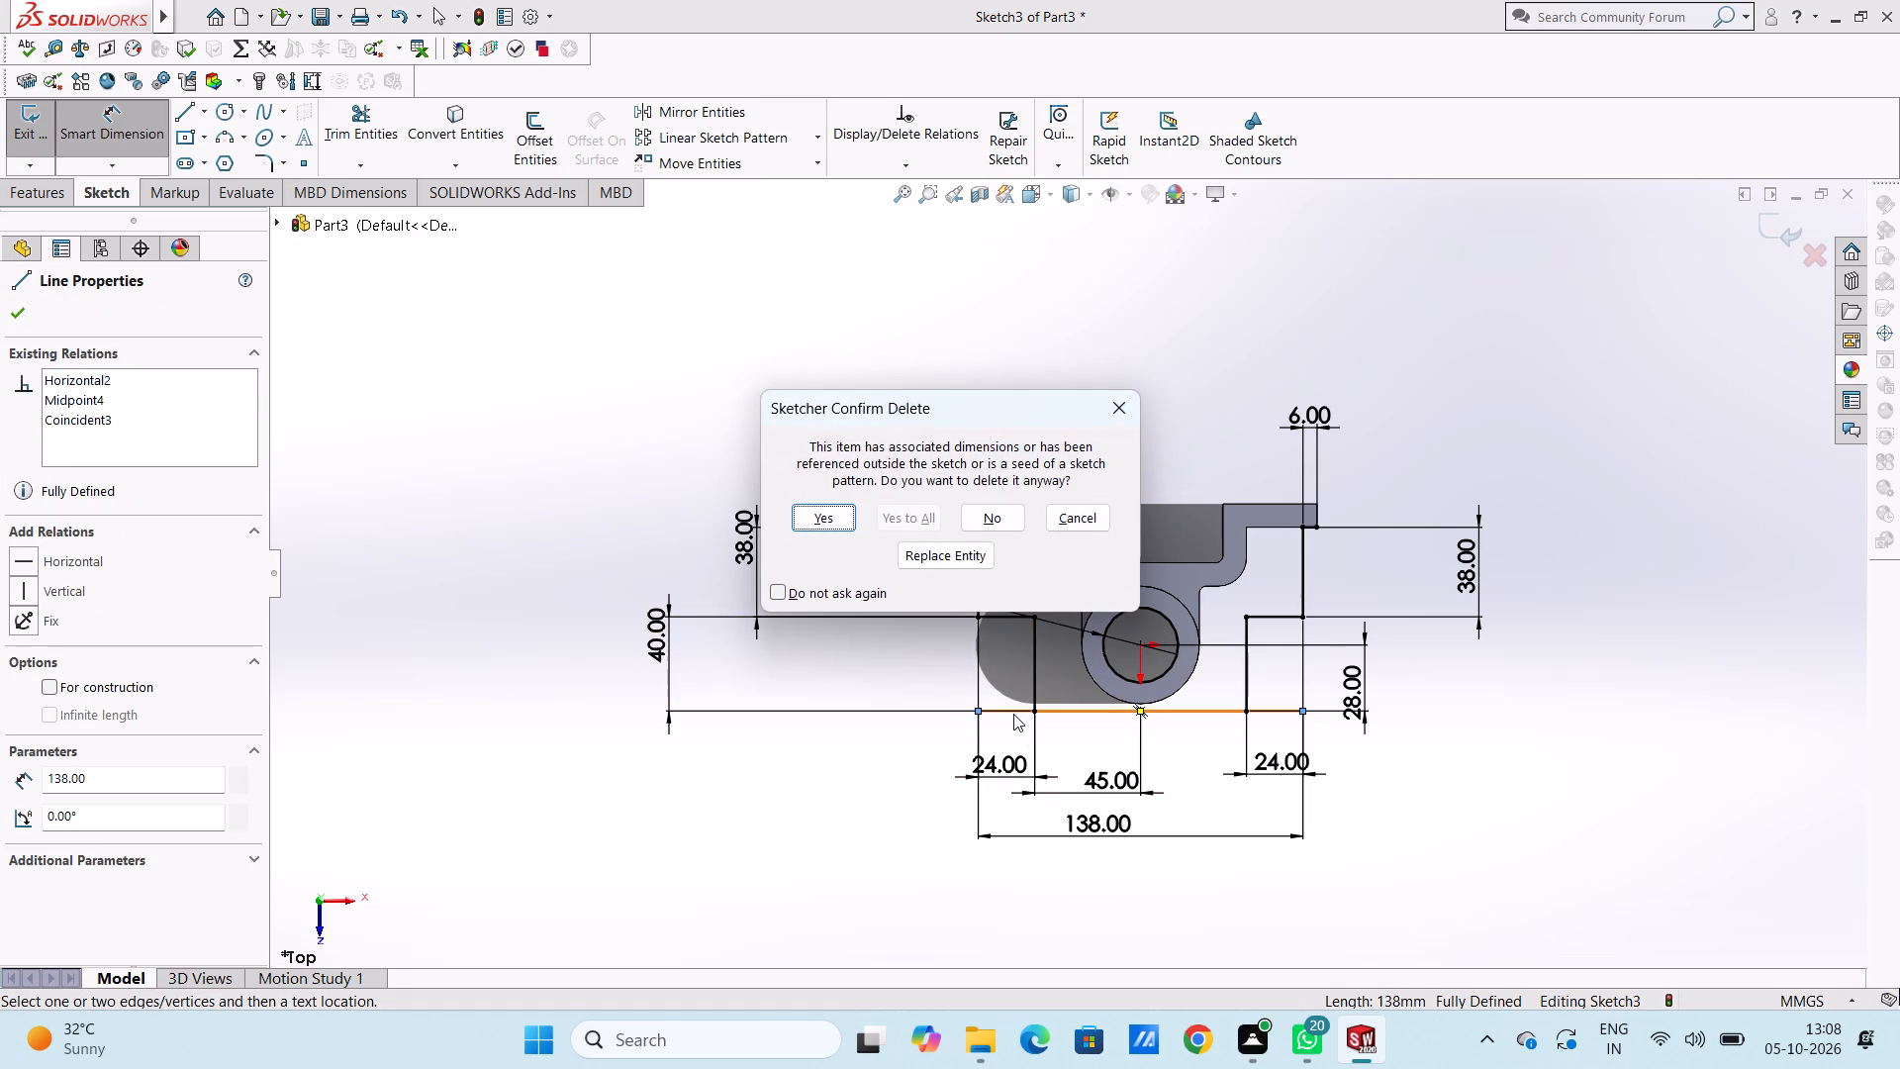
{"action": "left_click", "coordinate": [808, 521]}
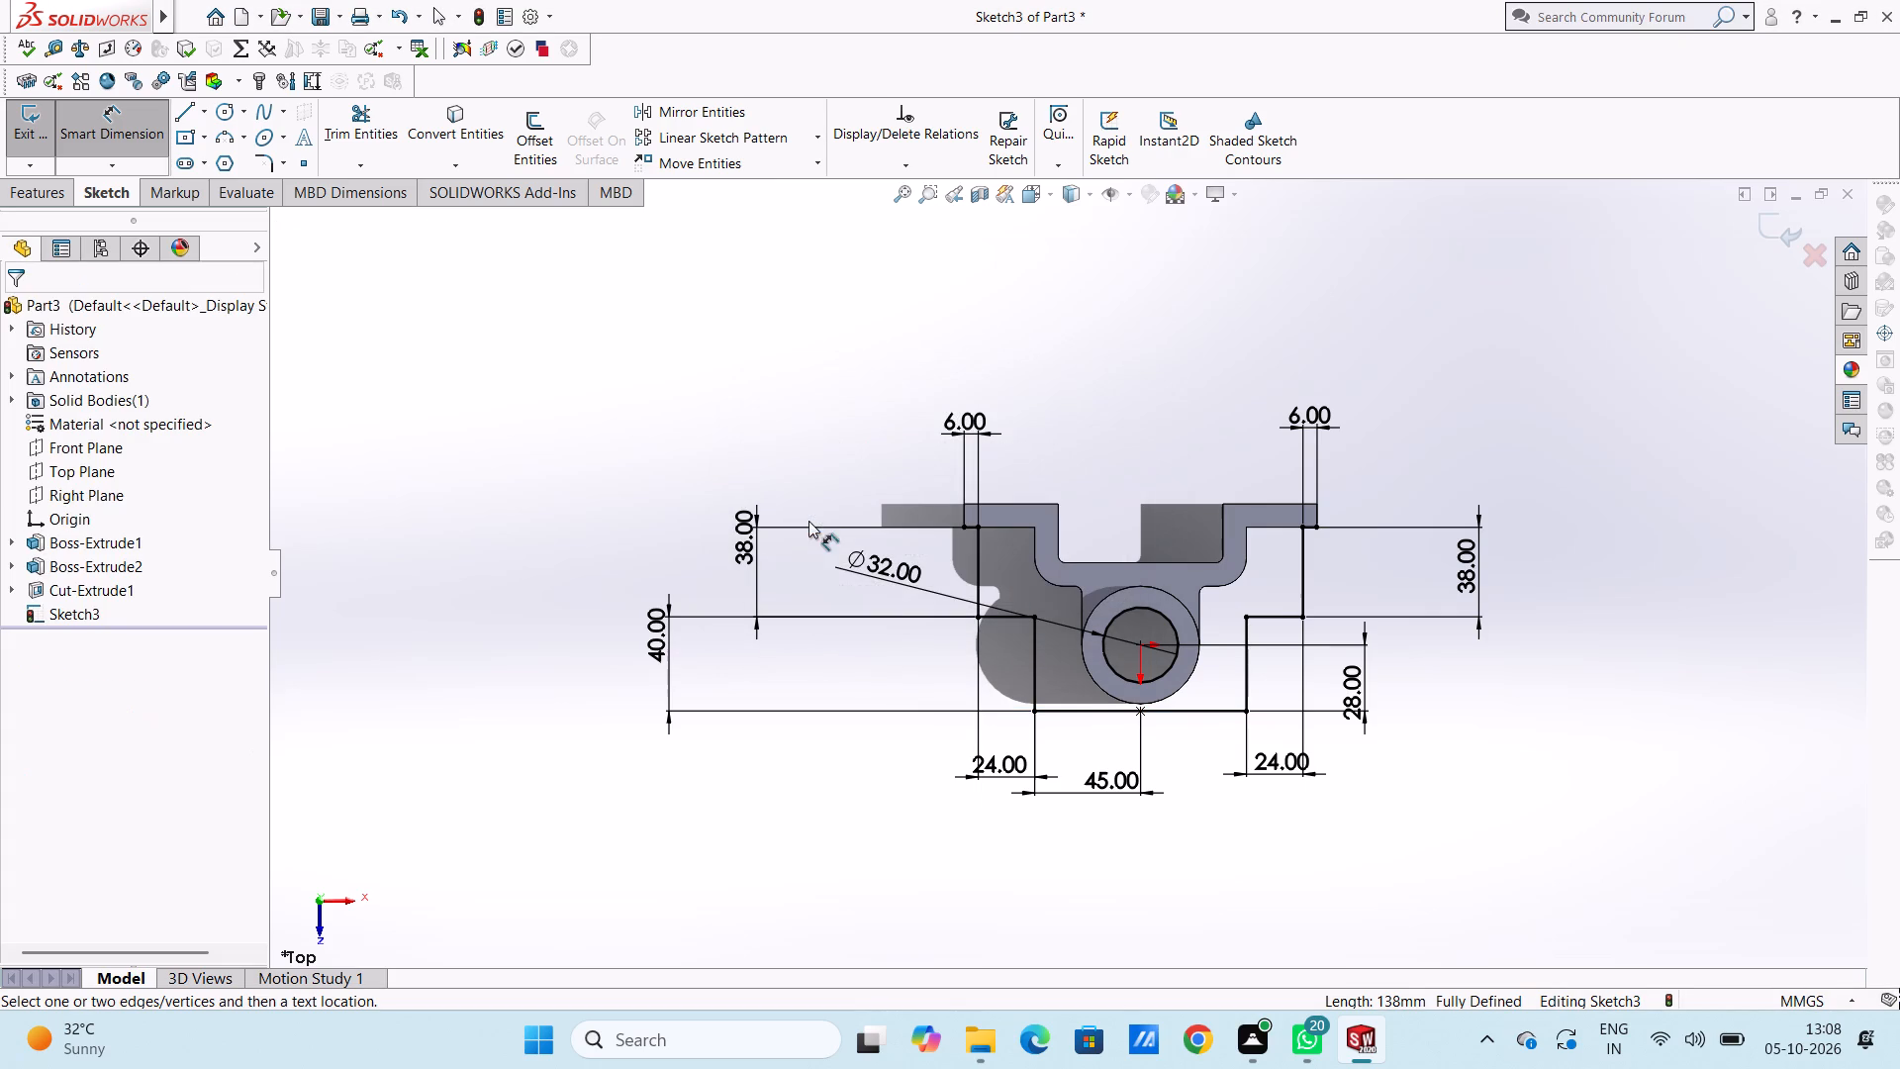
Fillet the two inner step corners of the profile, above the lower vertical lines, with a 12 mm radius.
{"action": "middle_click_drag", "start_coordinate": [1201, 790], "coordinate": [1216, 707]}
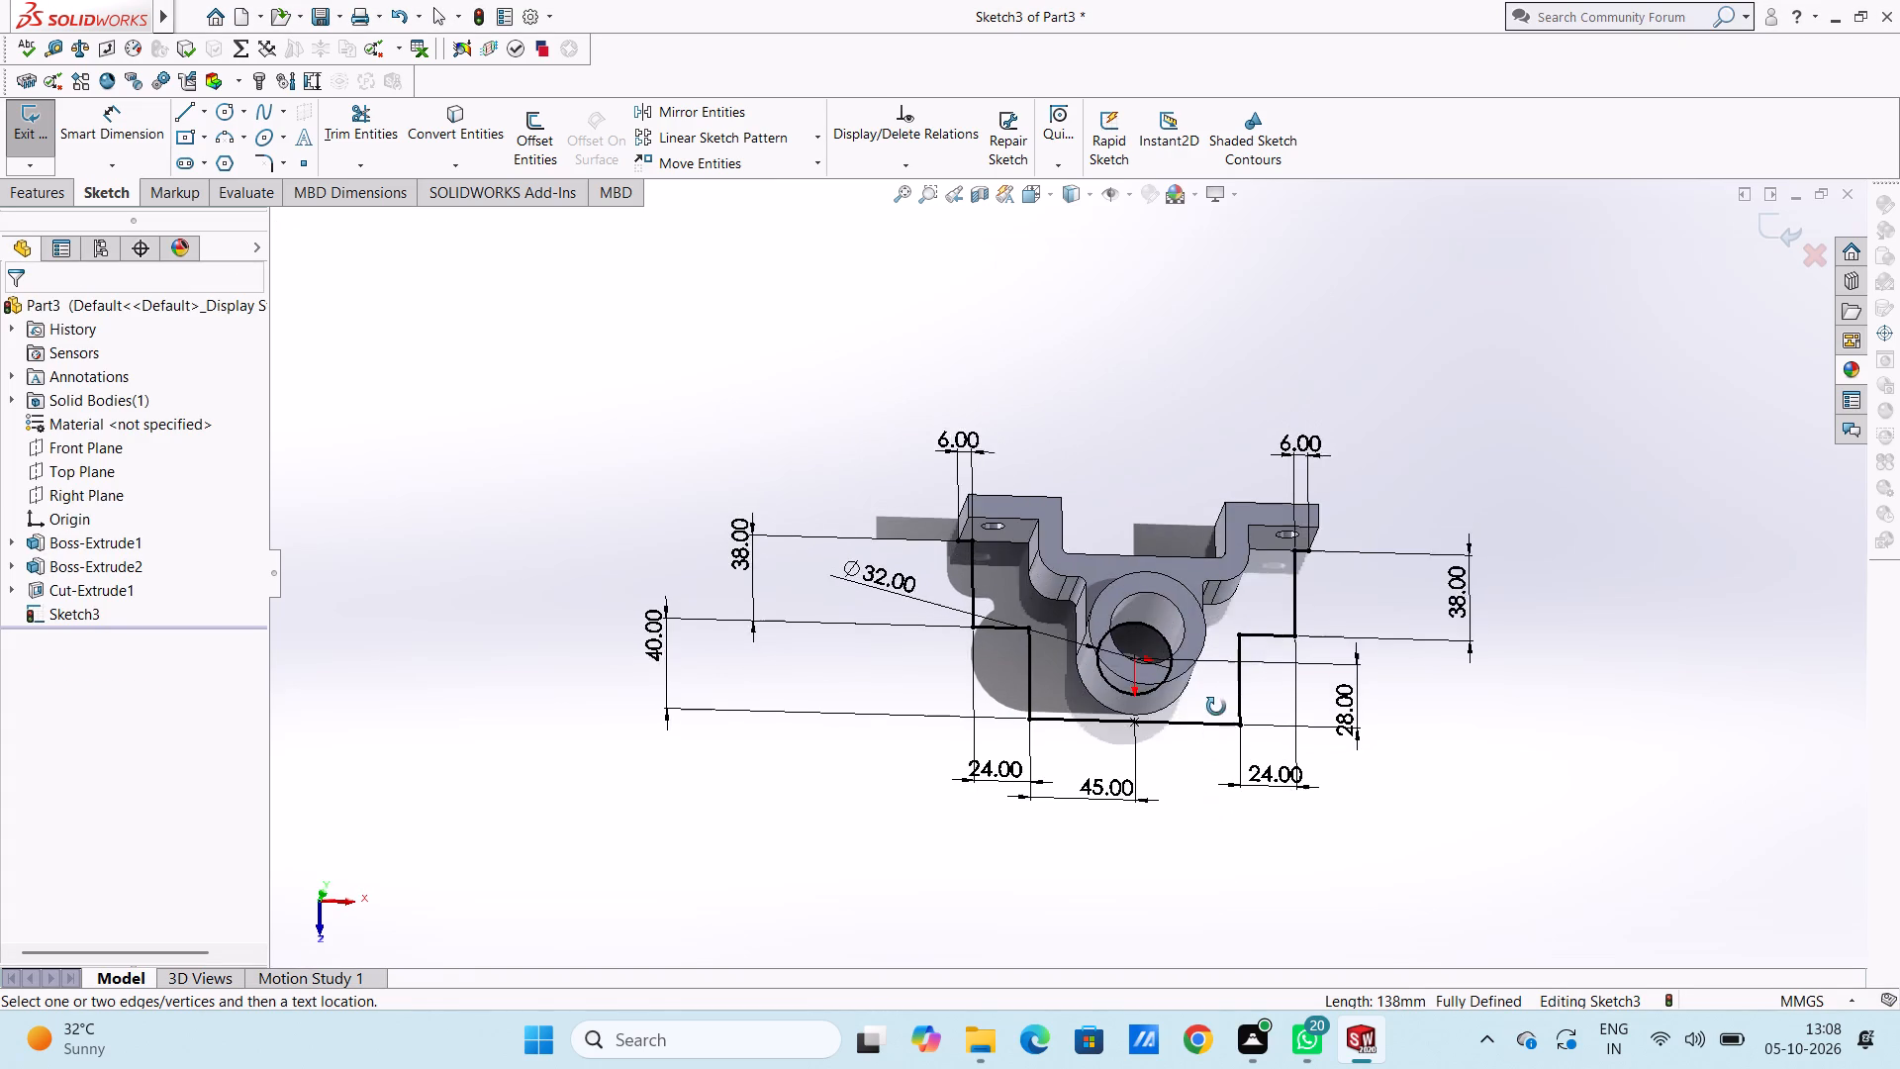
{"action": "middle_click_drag", "start_coordinate": [1216, 707], "coordinate": [1222, 497]}
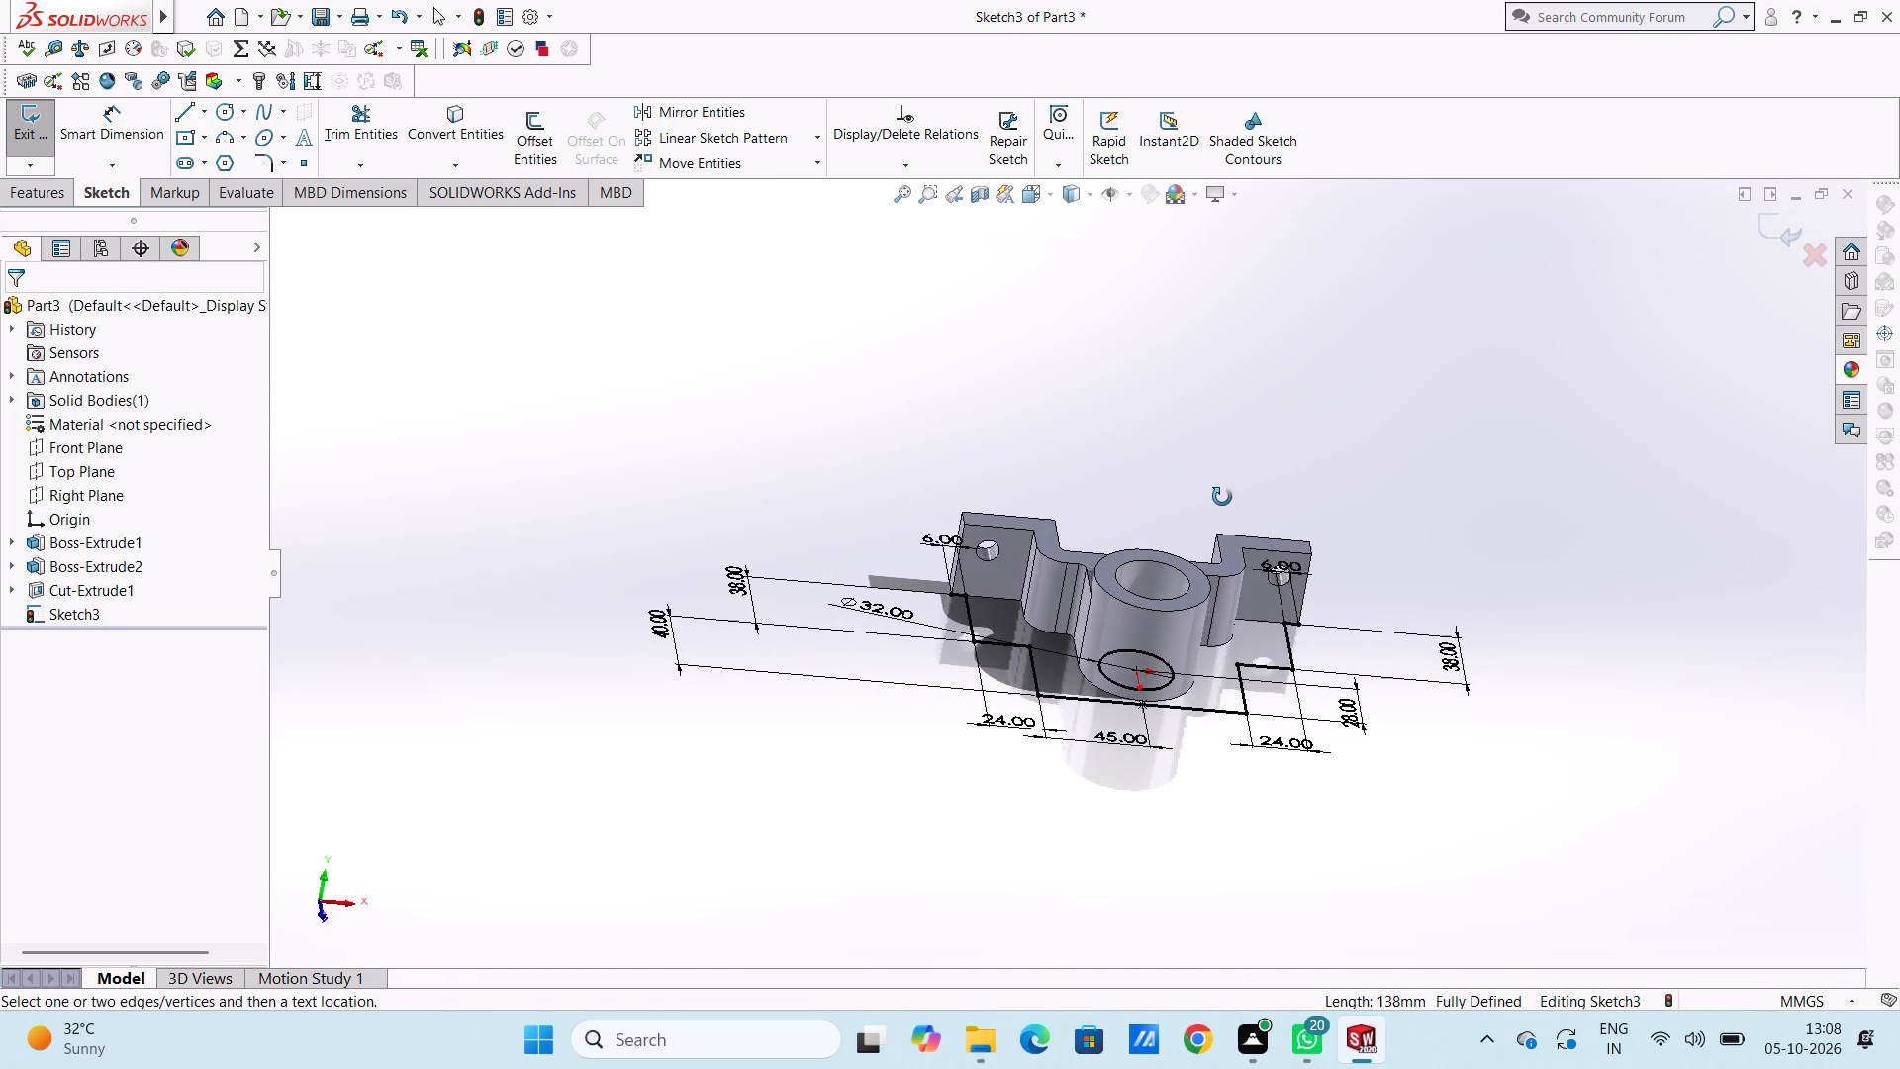
{"action": "middle_click_drag", "start_coordinate": [1222, 497], "coordinate": [1197, 682]}
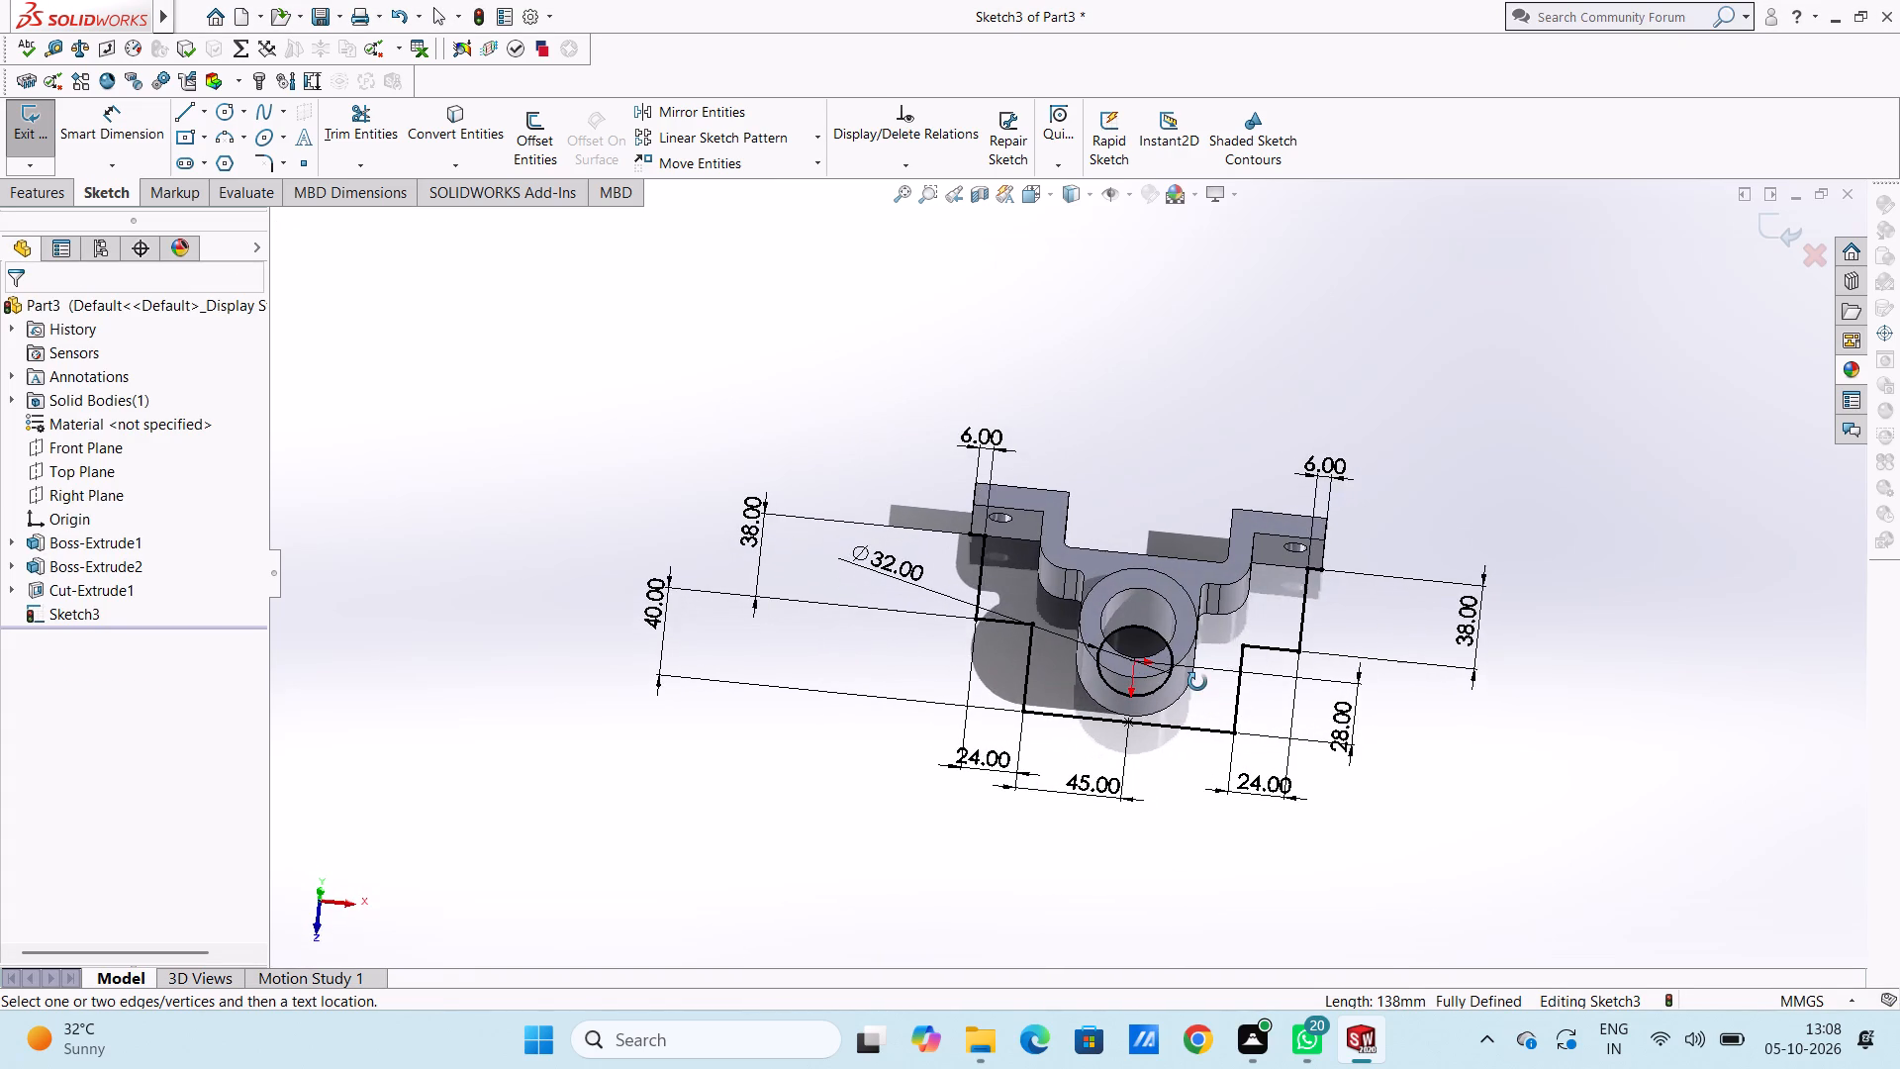
{"action": "middle_click_drag", "start_coordinate": [1197, 682], "coordinate": [1199, 683]}
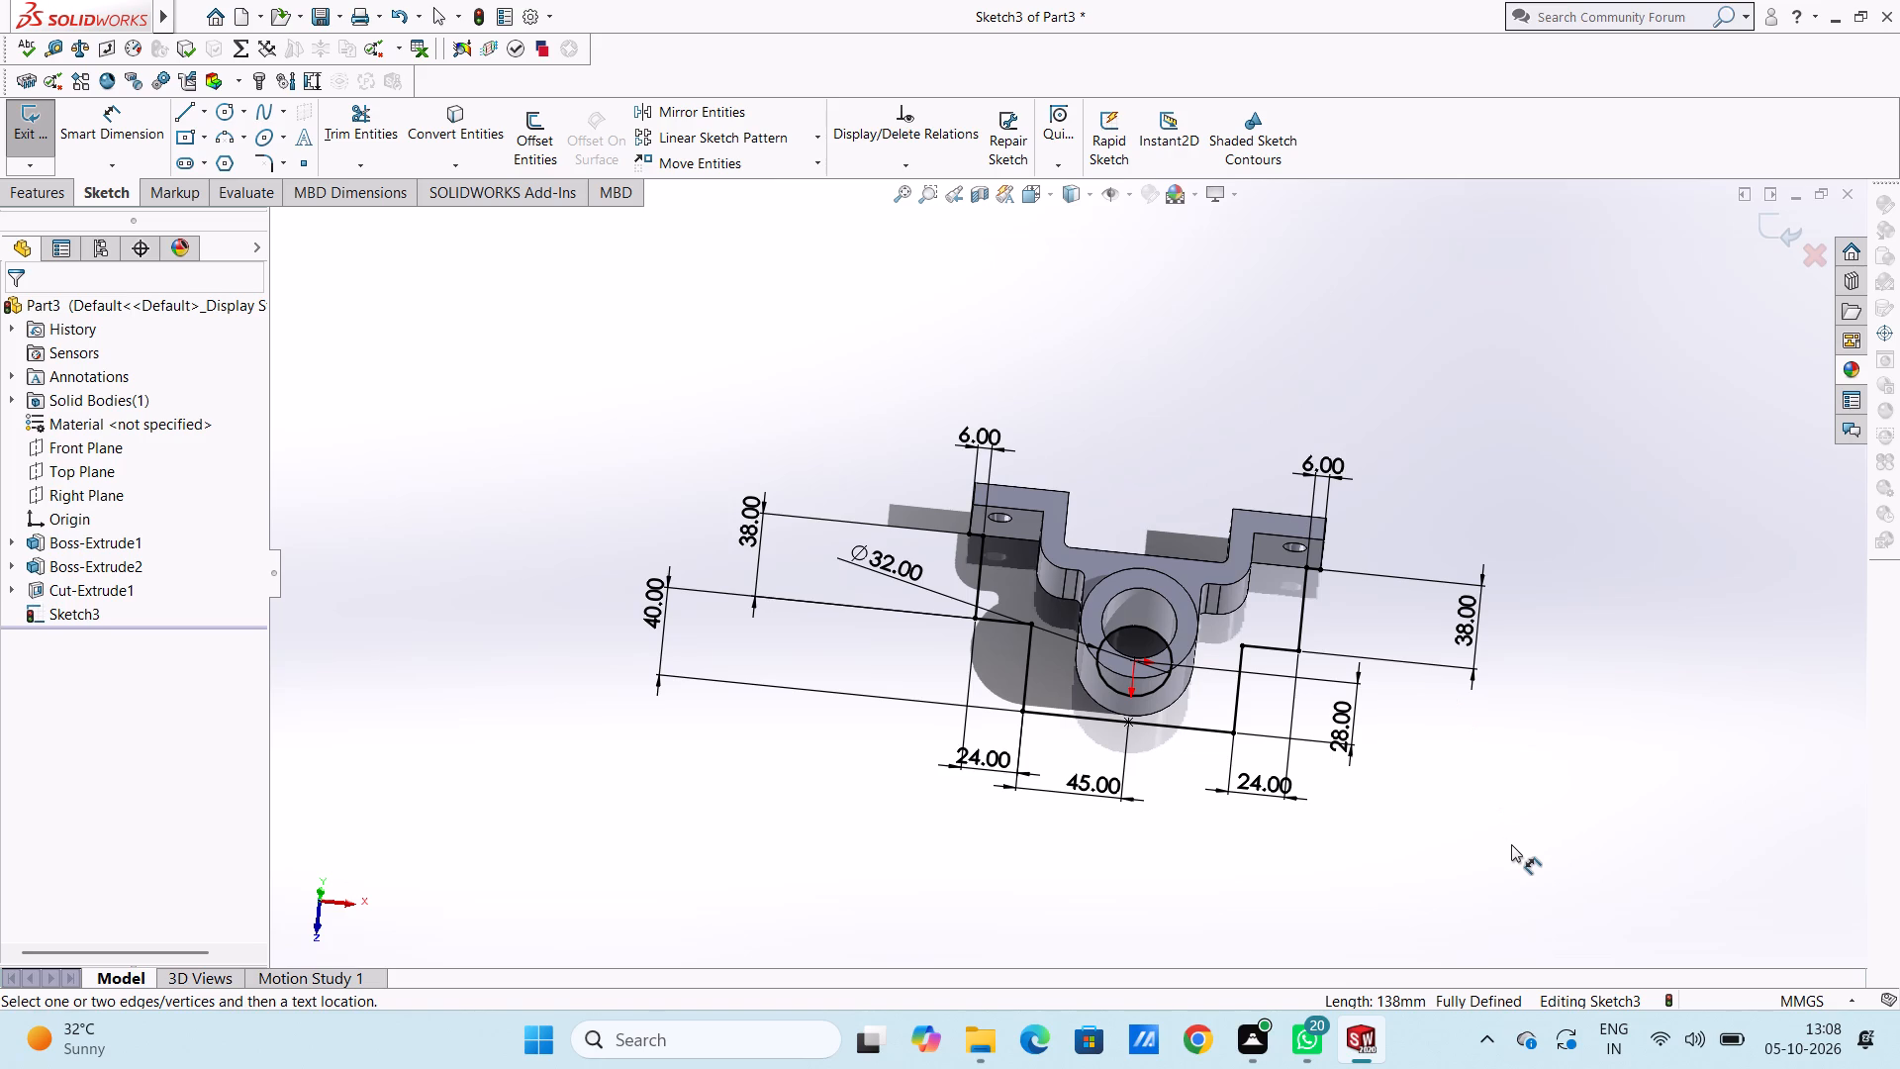
{"action": "key", "text": "ctrl+5"}
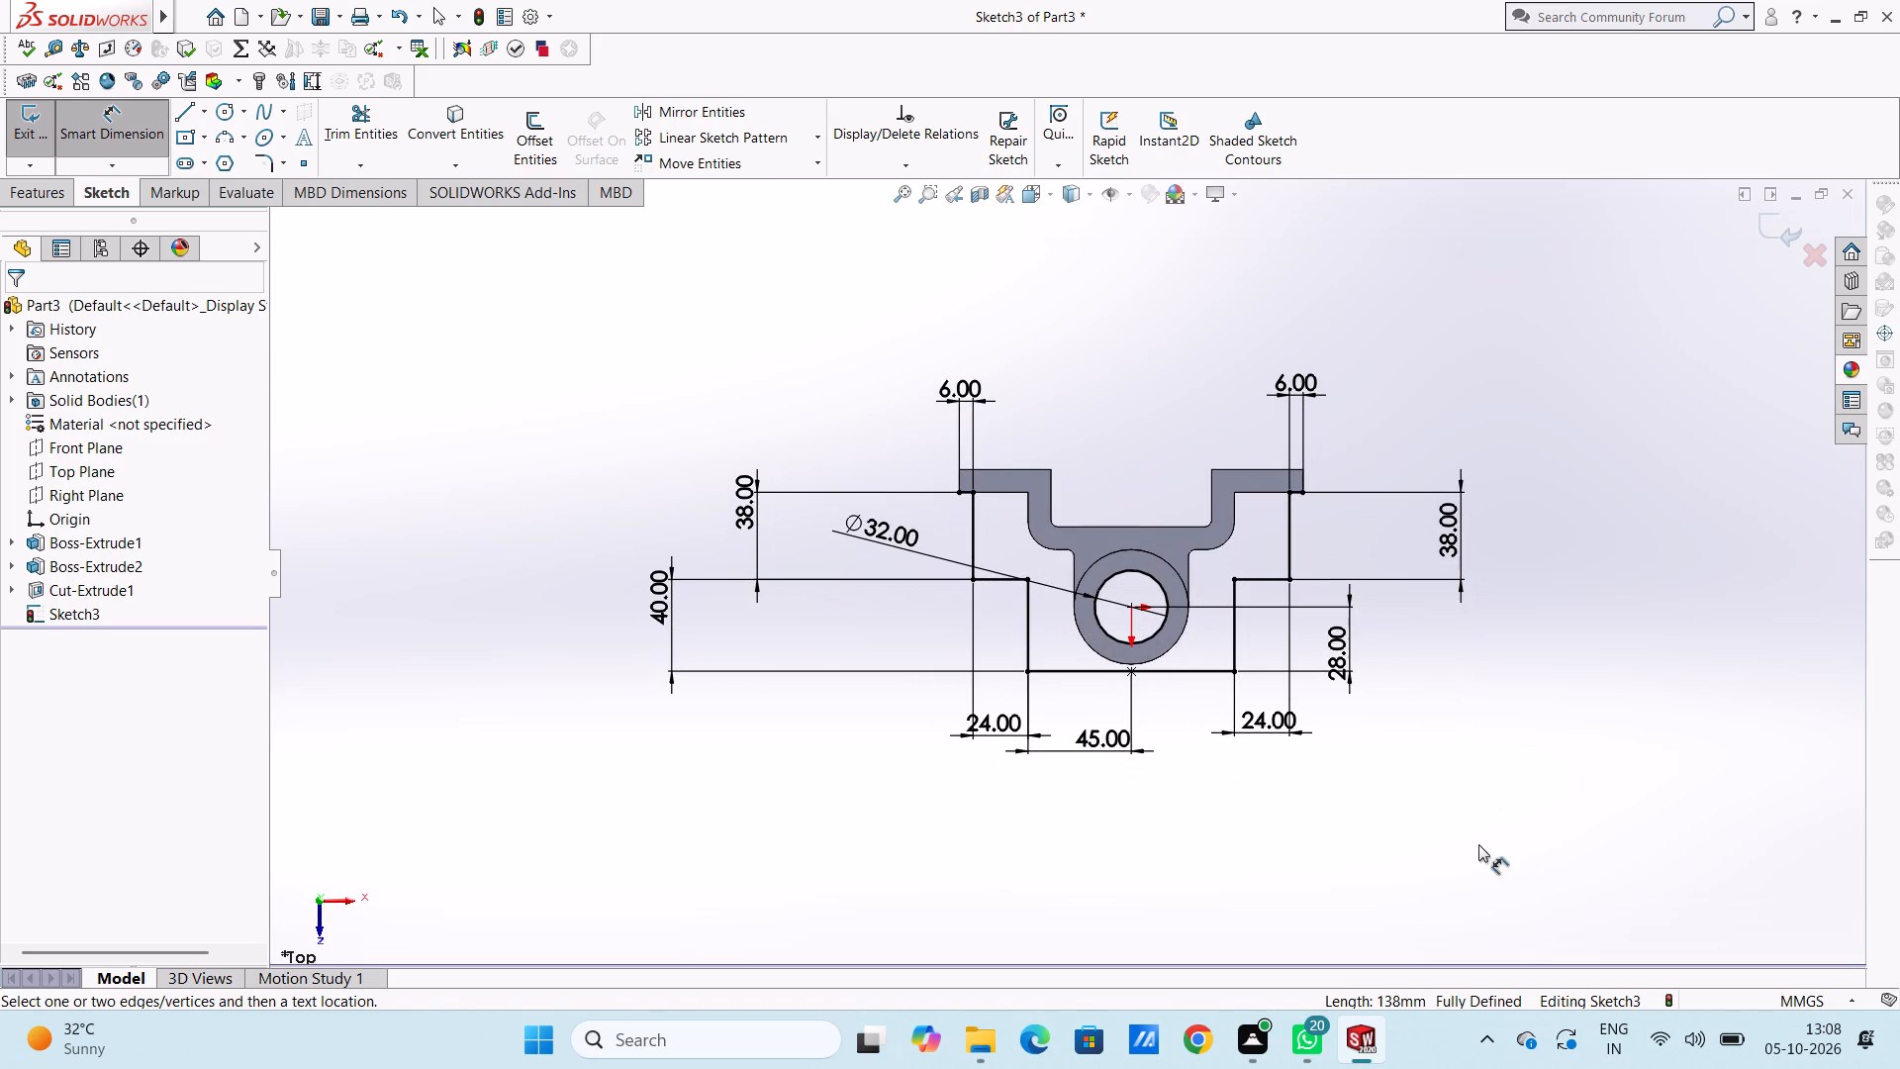
{"action": "scroll", "coordinate": [1285, 609], "scroll_direction": "down", "scroll_amount": 3}
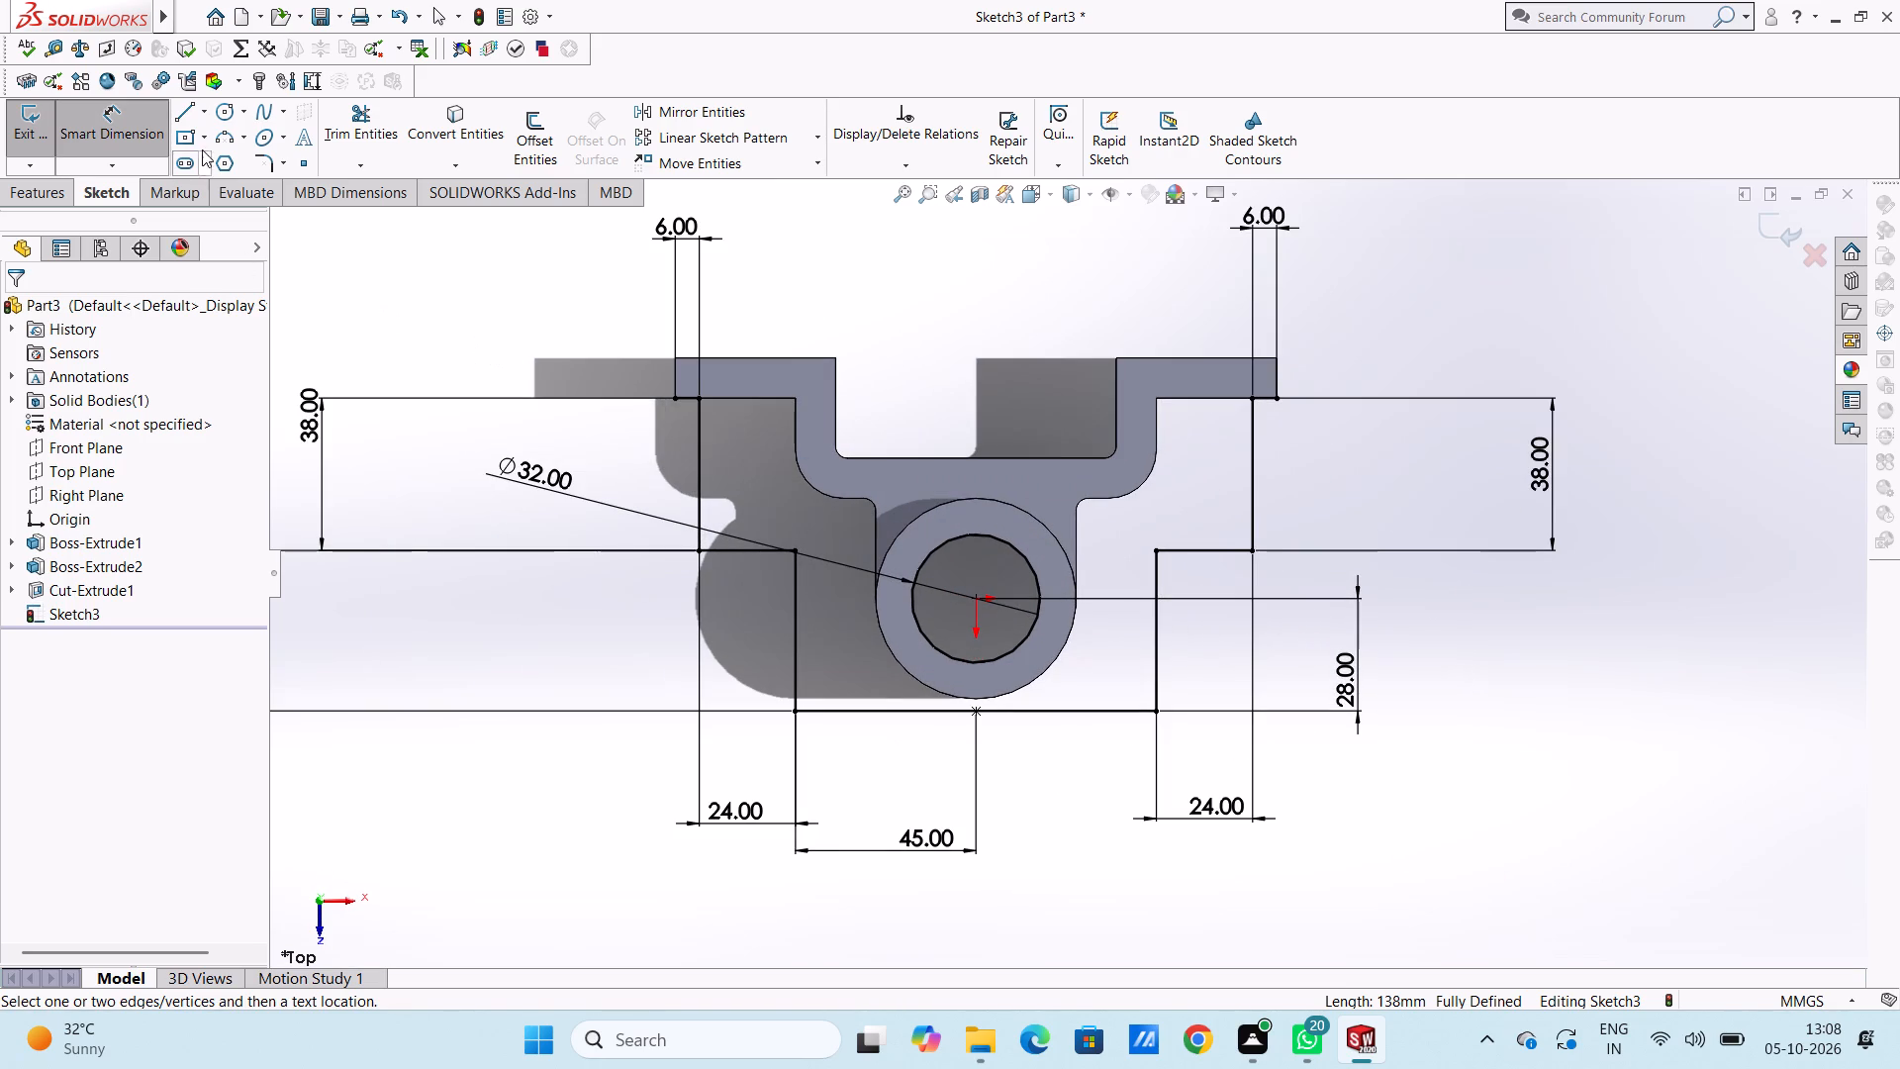
{"action": "left_click", "coordinate": [274, 156]}
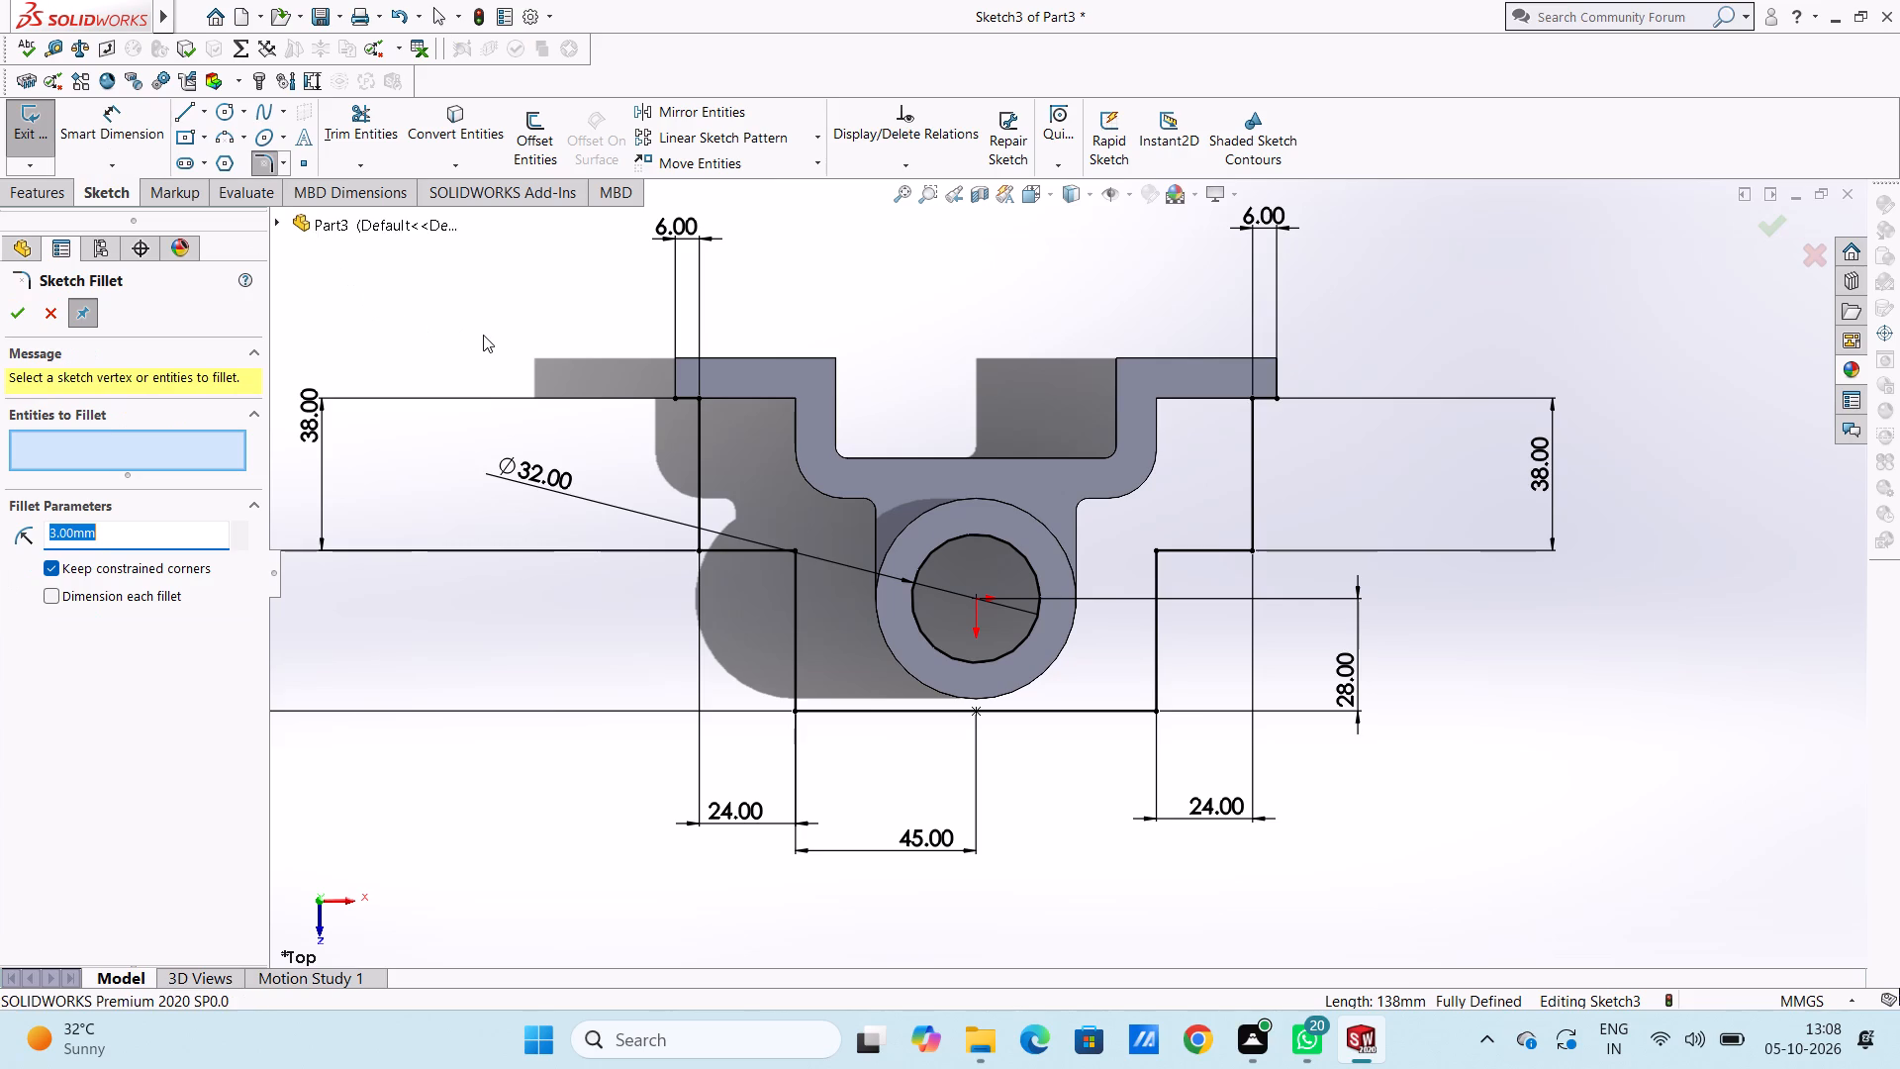
{"action": "type", "text": "12"}
{"action": "key", "text": "Return"}
{"action": "left_click", "coordinate": [796, 554]}
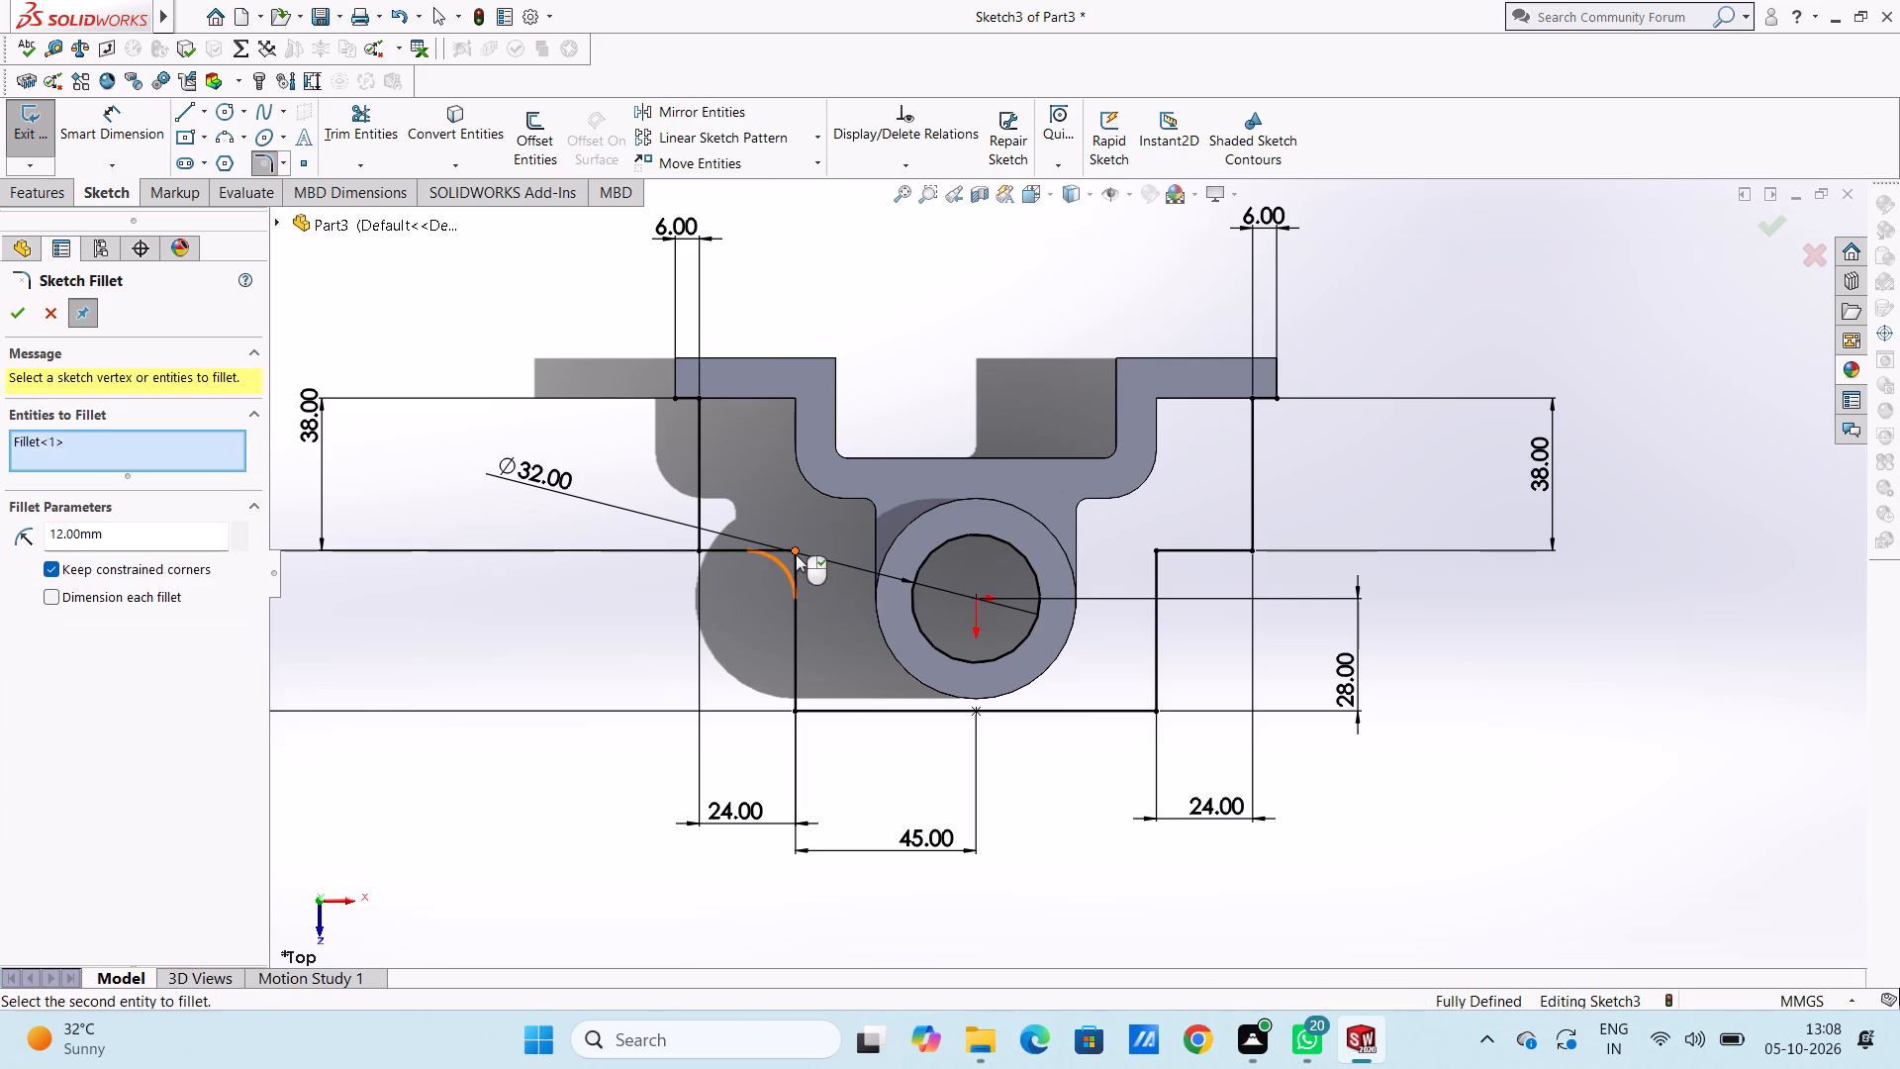
{"action": "left_click", "coordinate": [1159, 554]}
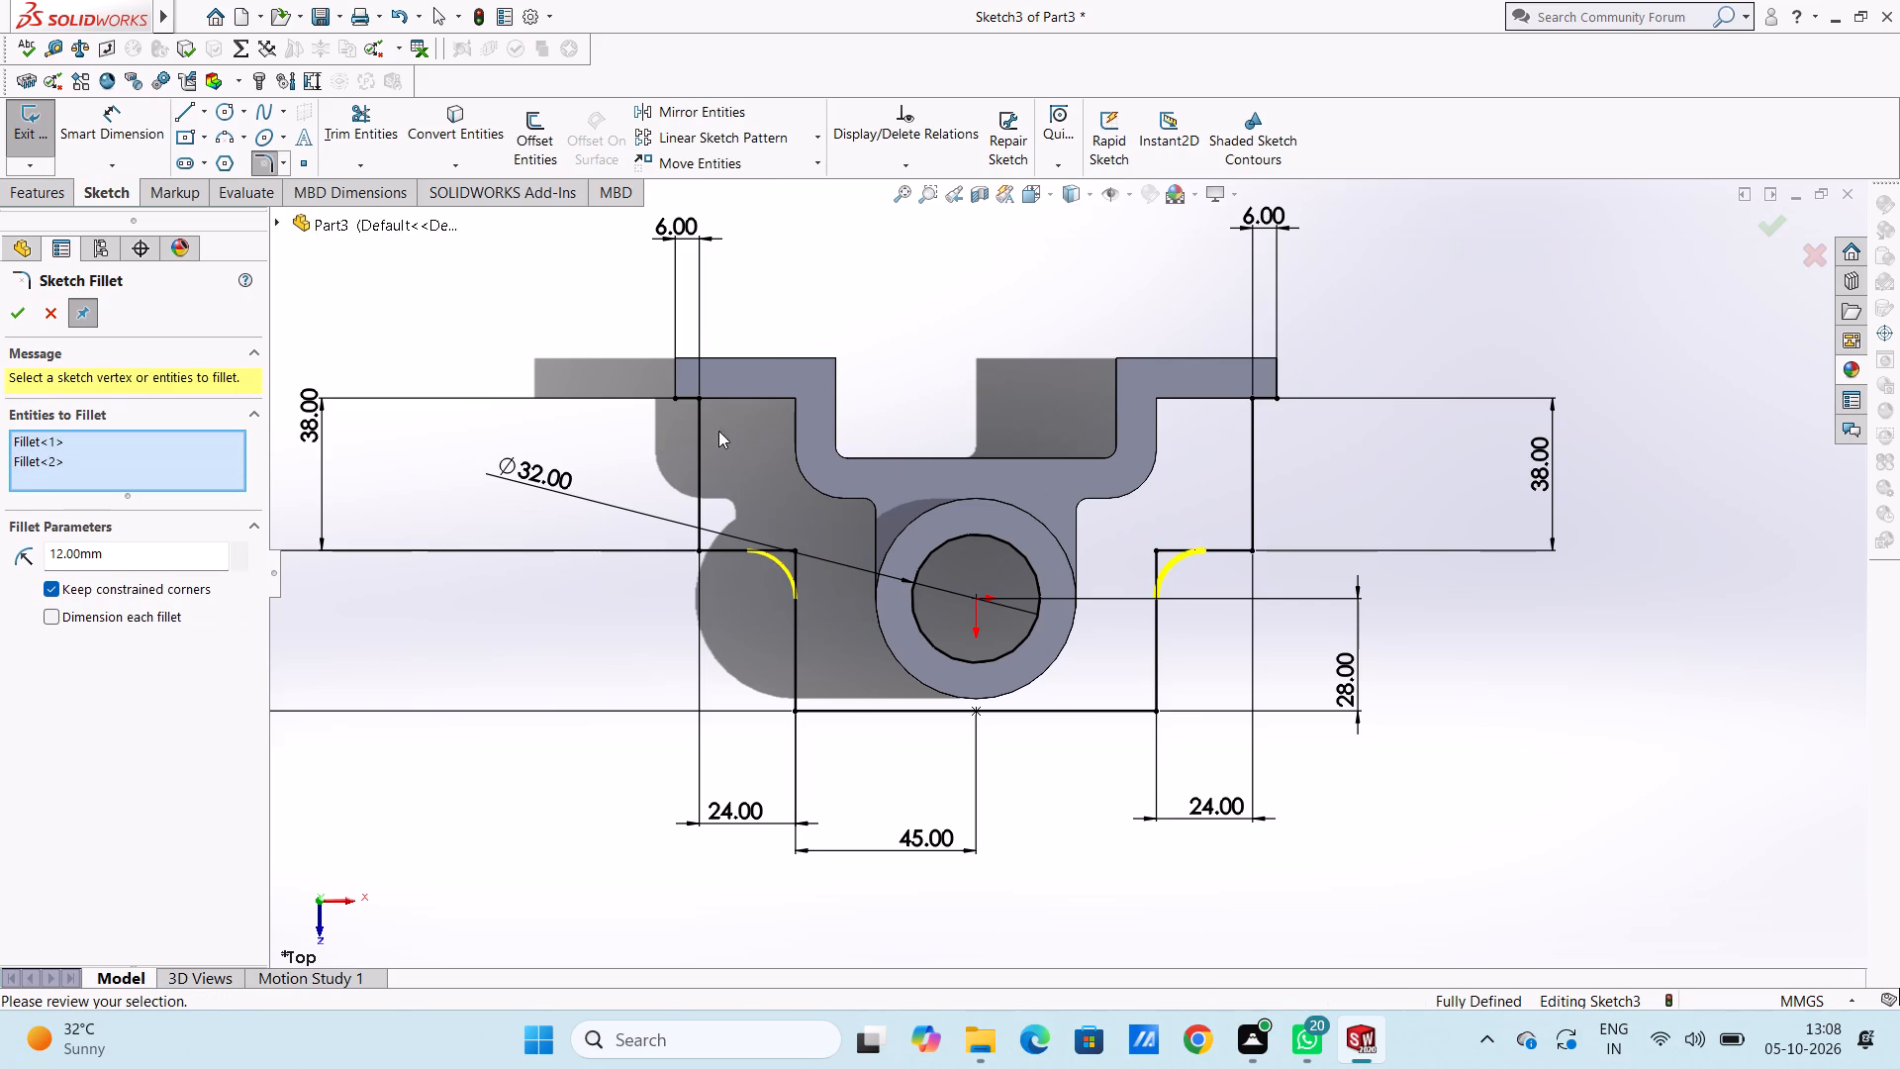
{"action": "left_click", "coordinate": [18, 309]}
{"action": "left_click", "coordinate": [18, 309]}
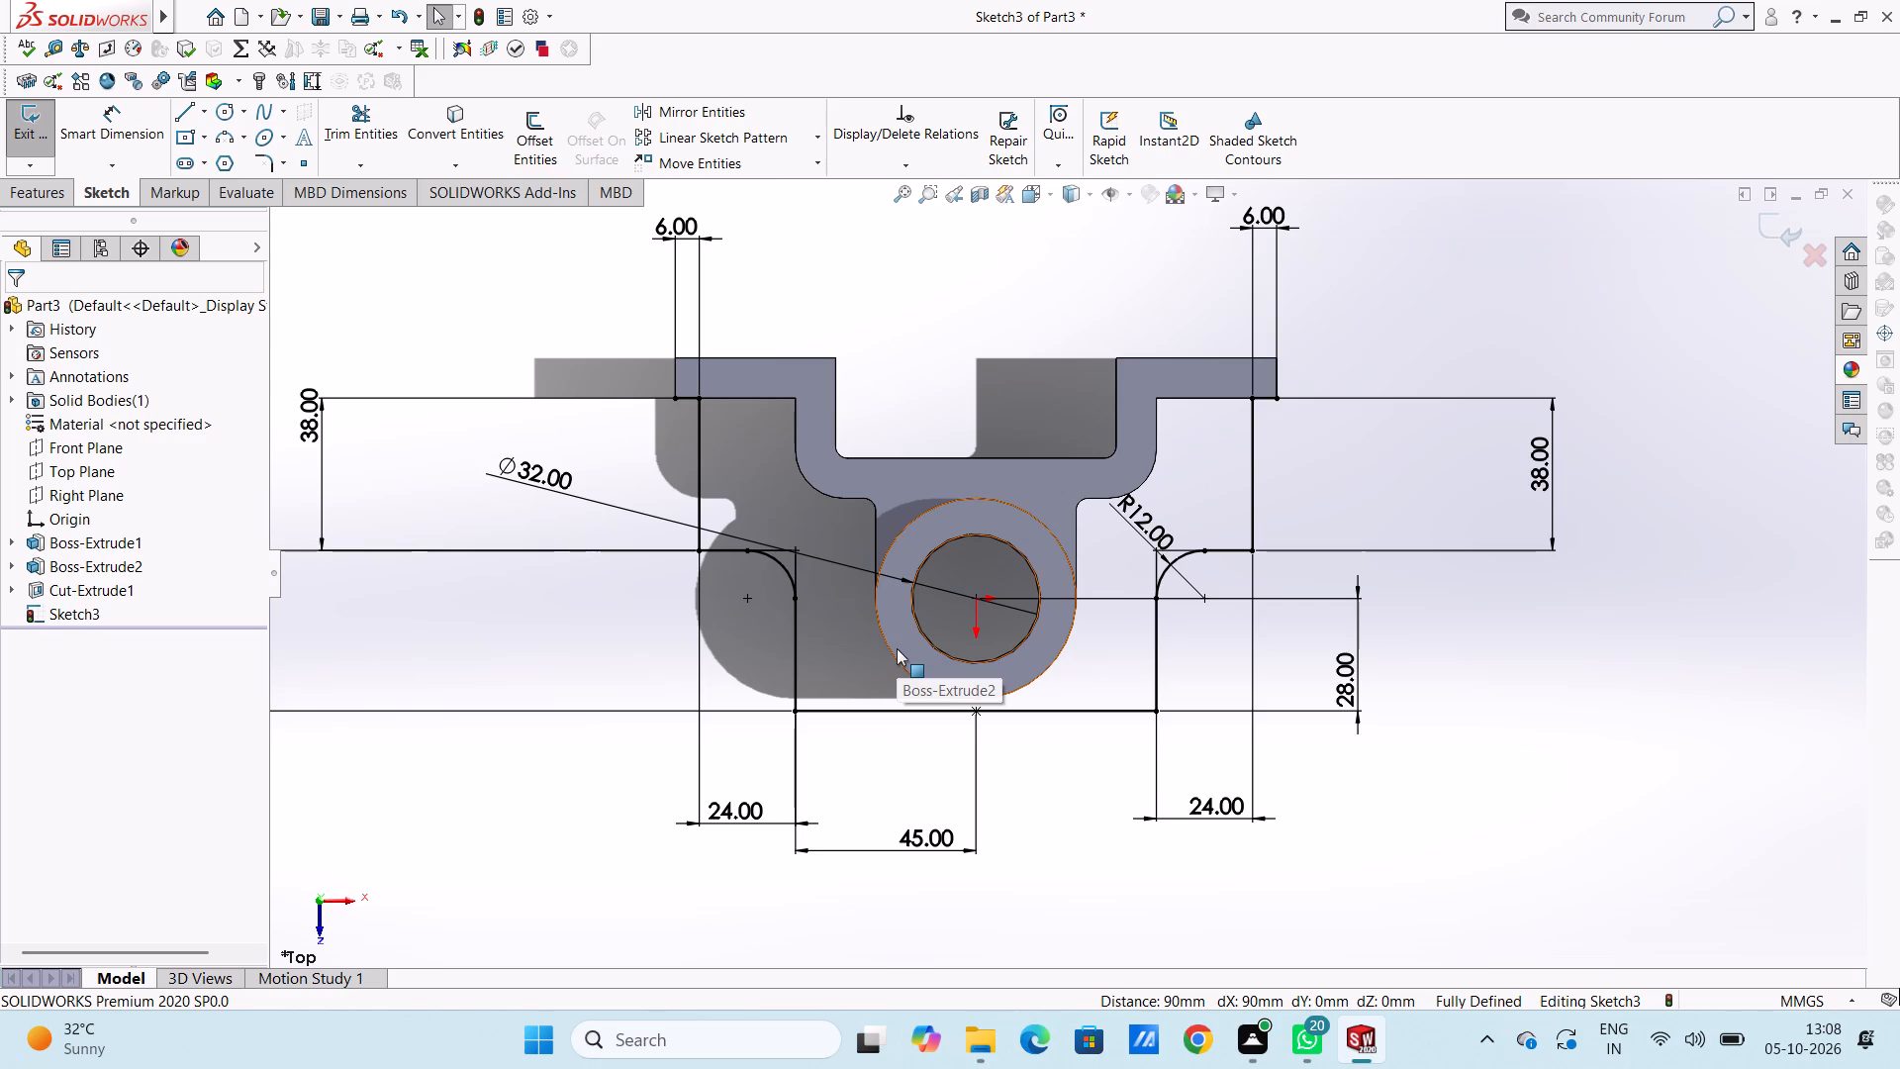
Fillet the two outer step corners, at the lower ends of the upper vertical lines, with a 10 mm radius.
{"action": "scroll", "coordinate": [836, 563], "scroll_direction": "up", "scroll_amount": 2}
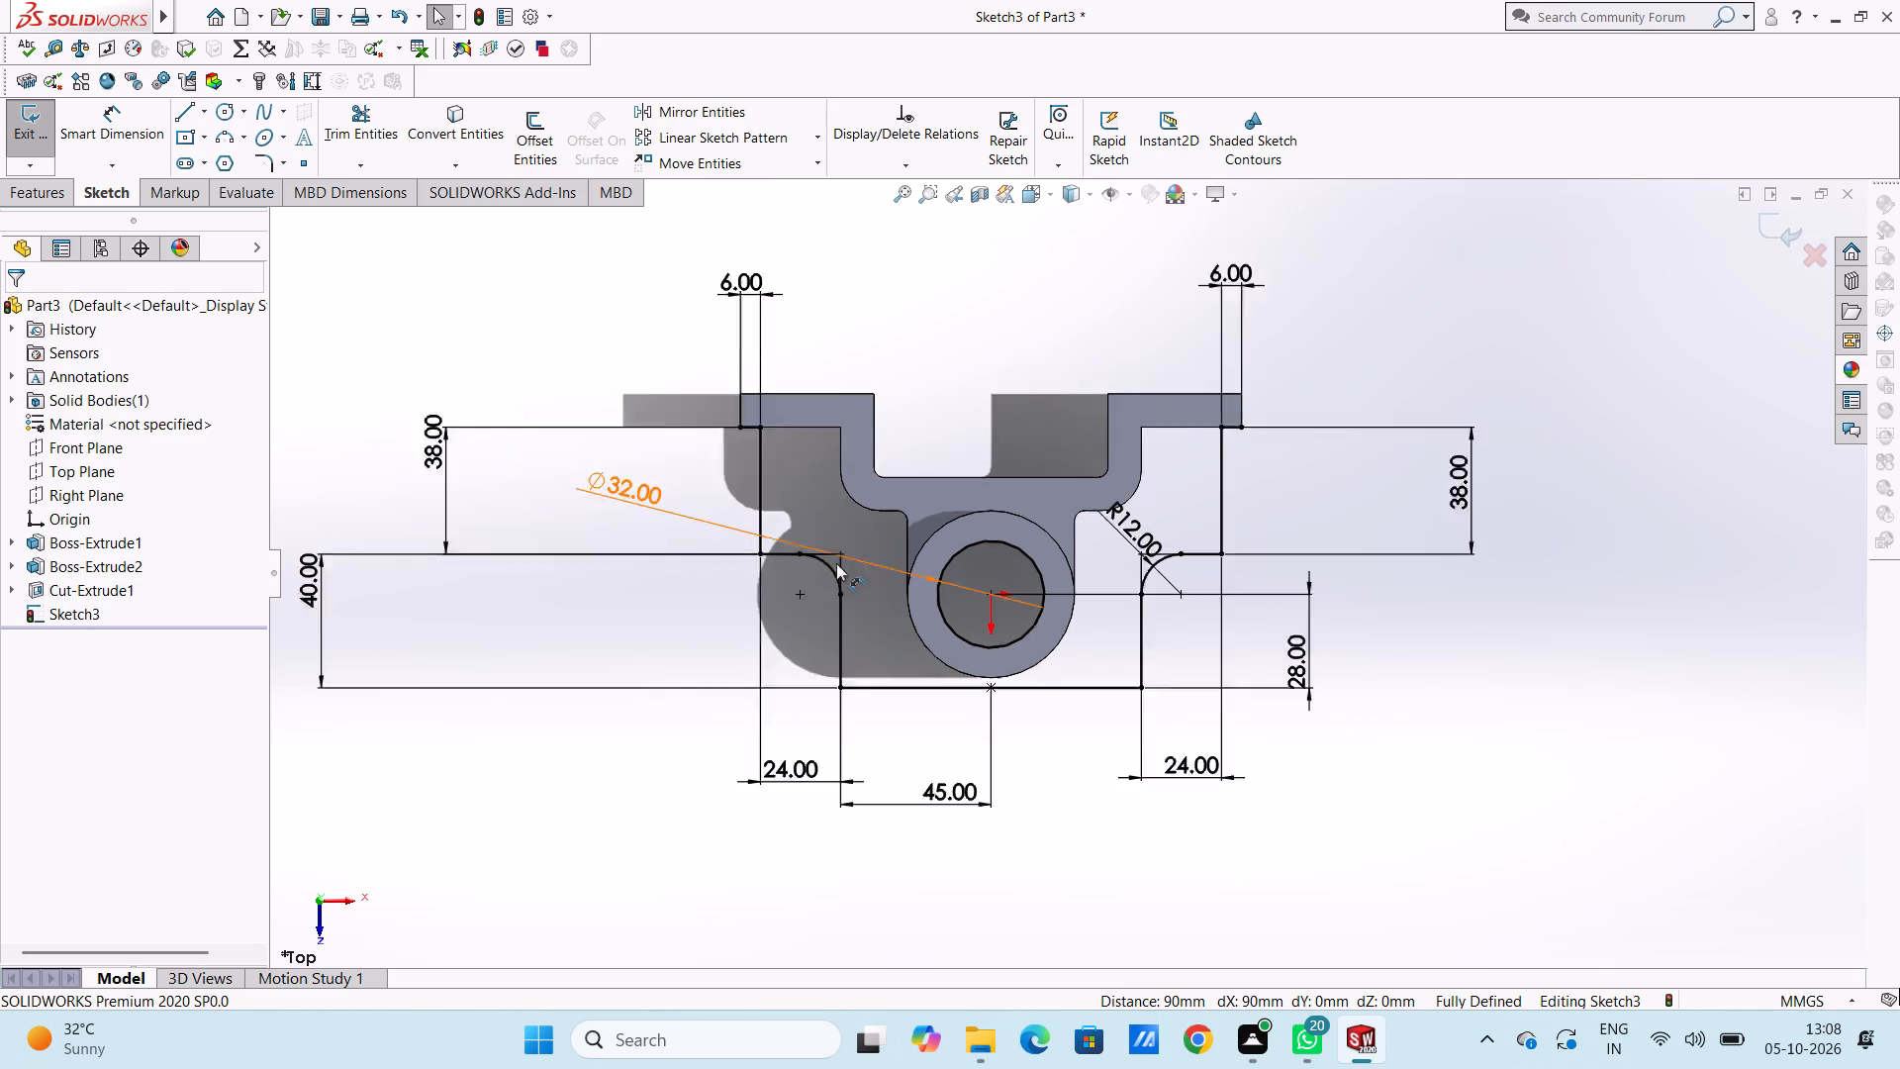
{"action": "scroll", "coordinate": [836, 563], "scroll_direction": "up", "scroll_amount": 1}
{"action": "scroll", "coordinate": [931, 564], "scroll_direction": "down", "scroll_amount": 6}
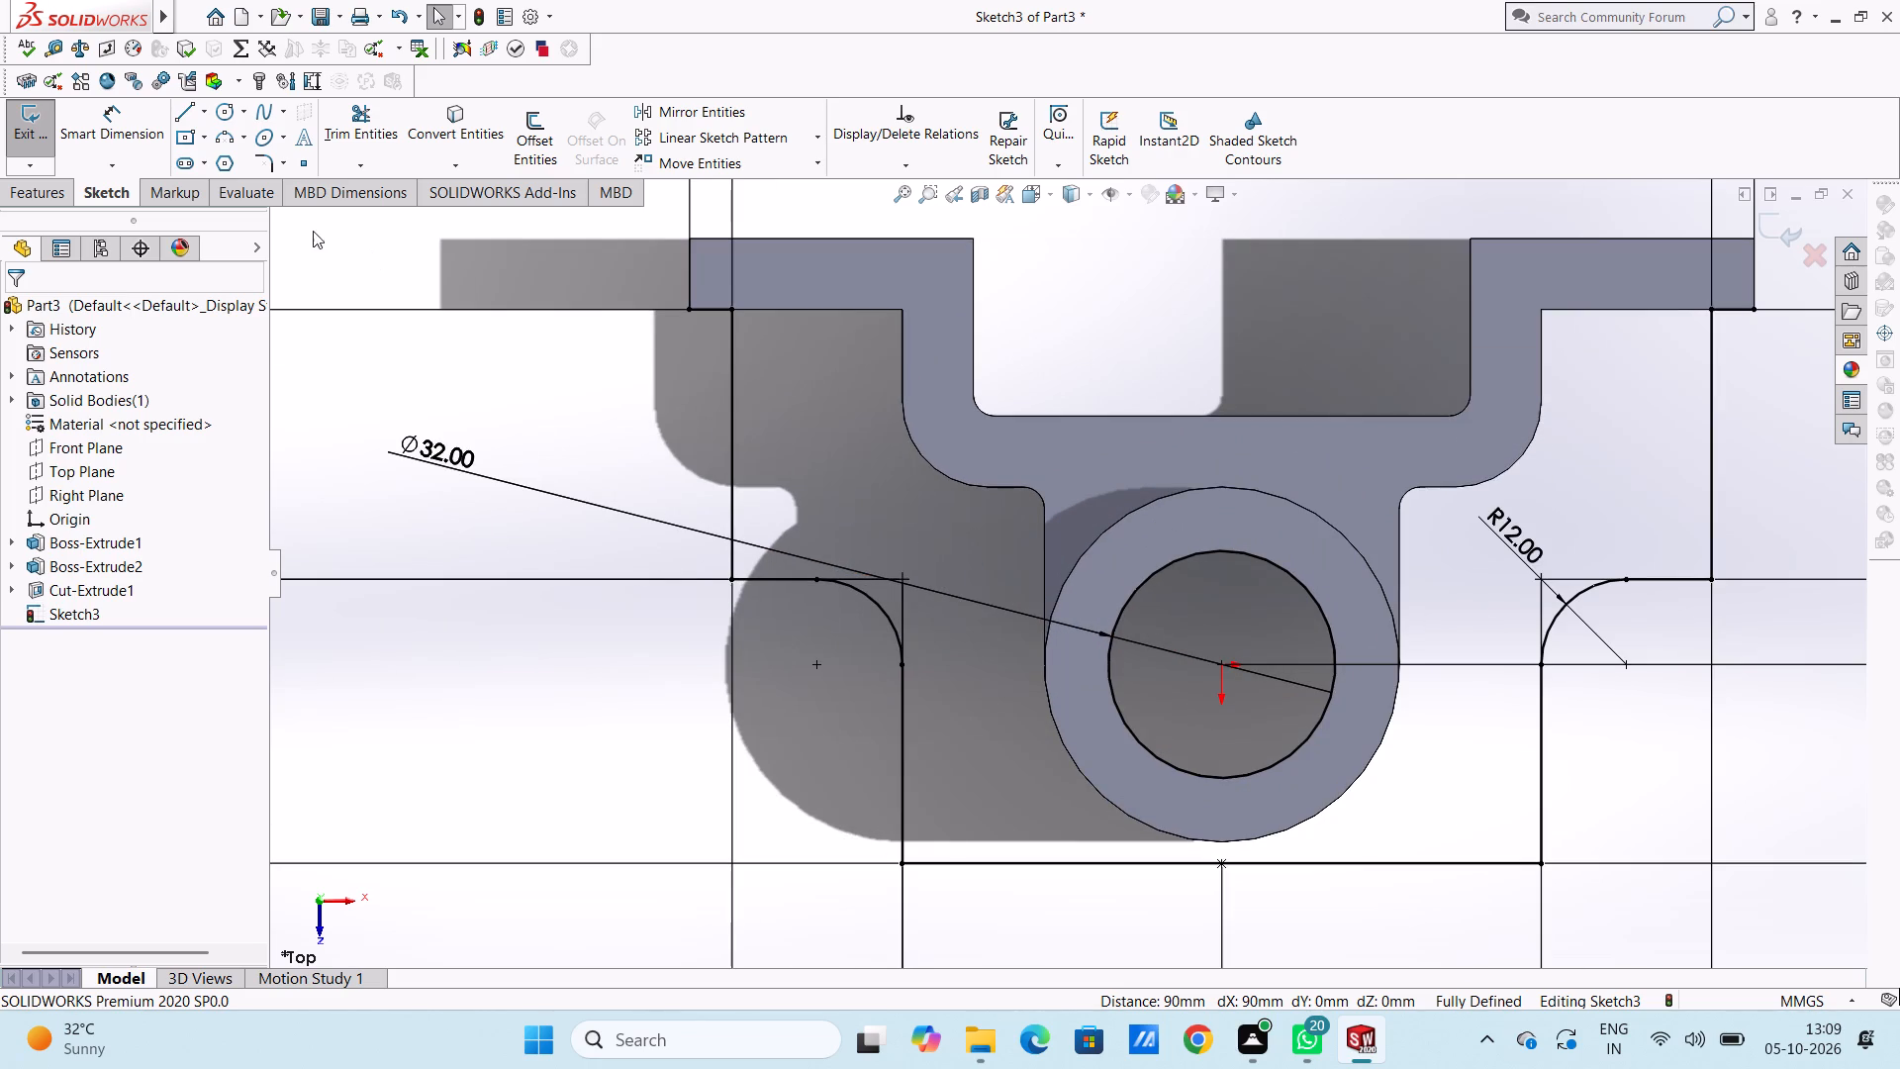
{"action": "left_click", "coordinate": [275, 164]}
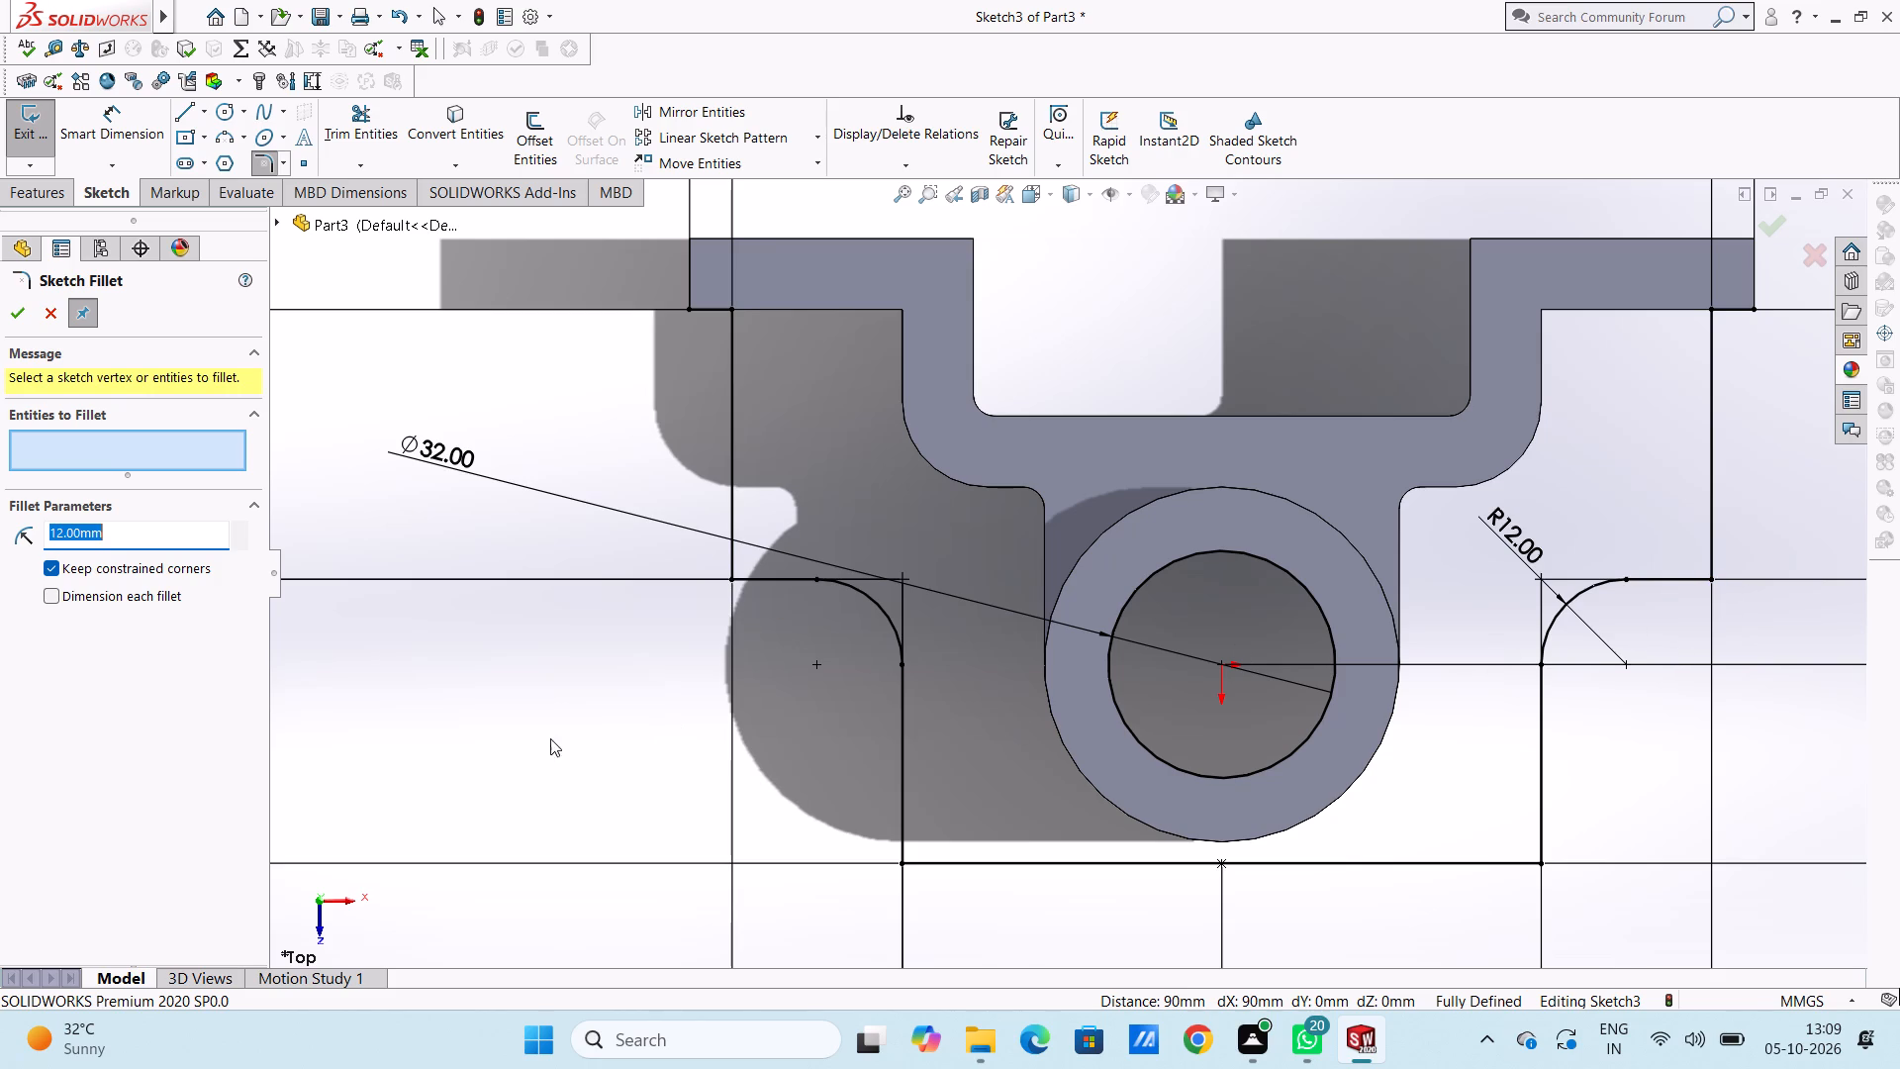
{"action": "key", "text": "6"}
{"action": "key", "text": "Return"}
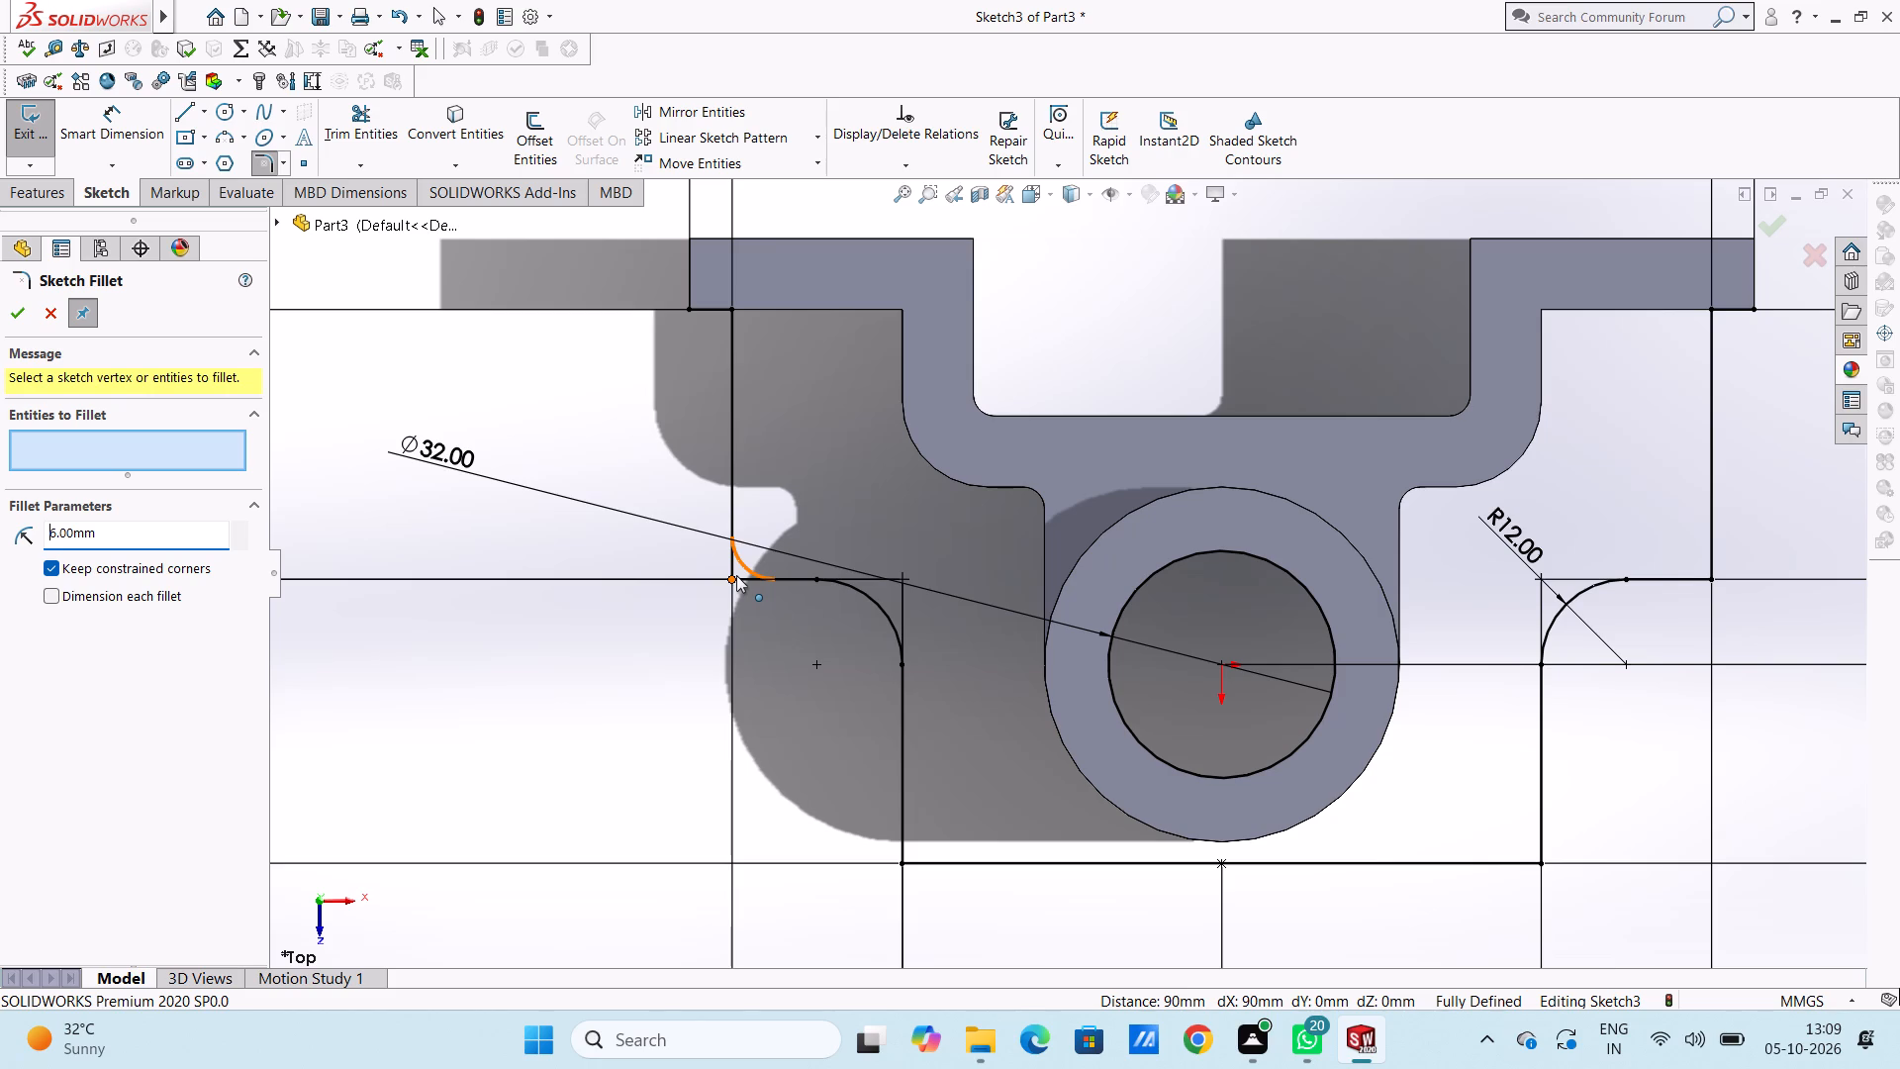
{"action": "double_click", "coordinate": [164, 540]}
{"action": "type", "text": "10"}
{"action": "key", "text": "Return"}
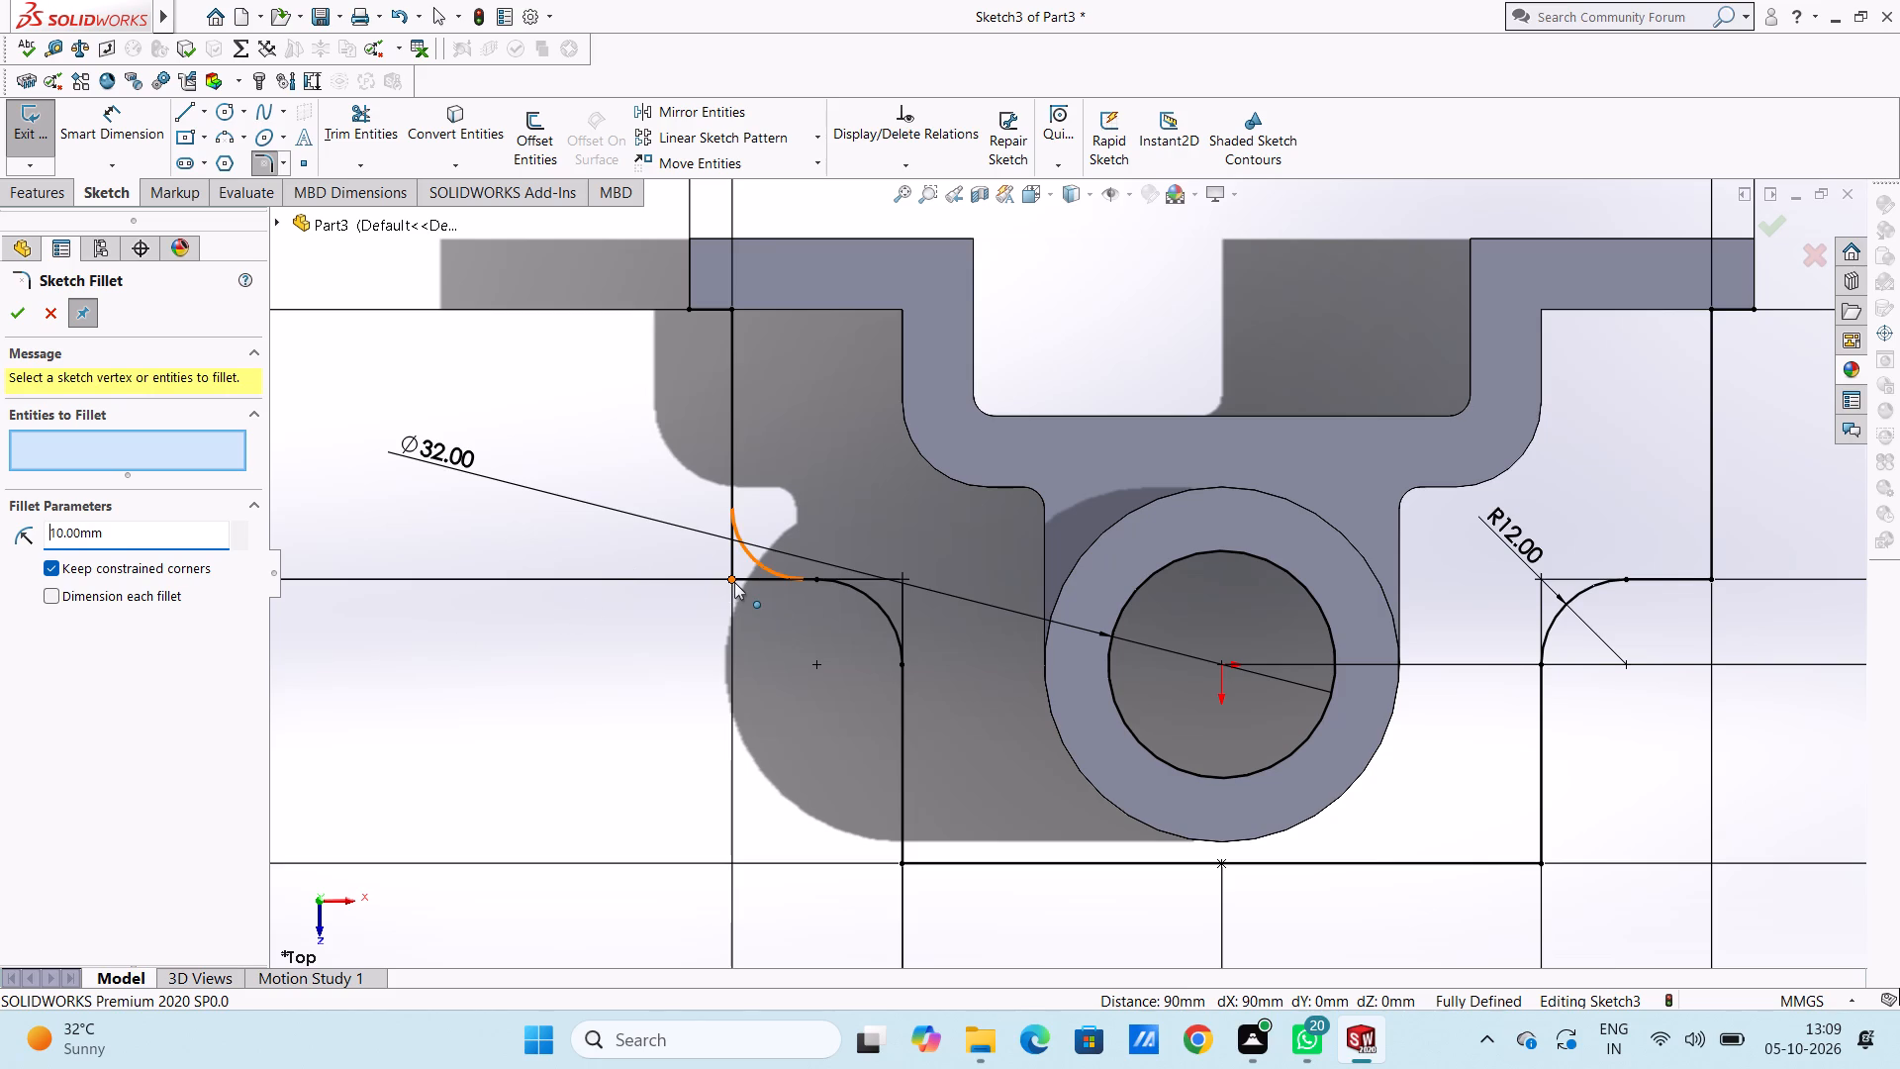
{"action": "left_click", "coordinate": [734, 582]}
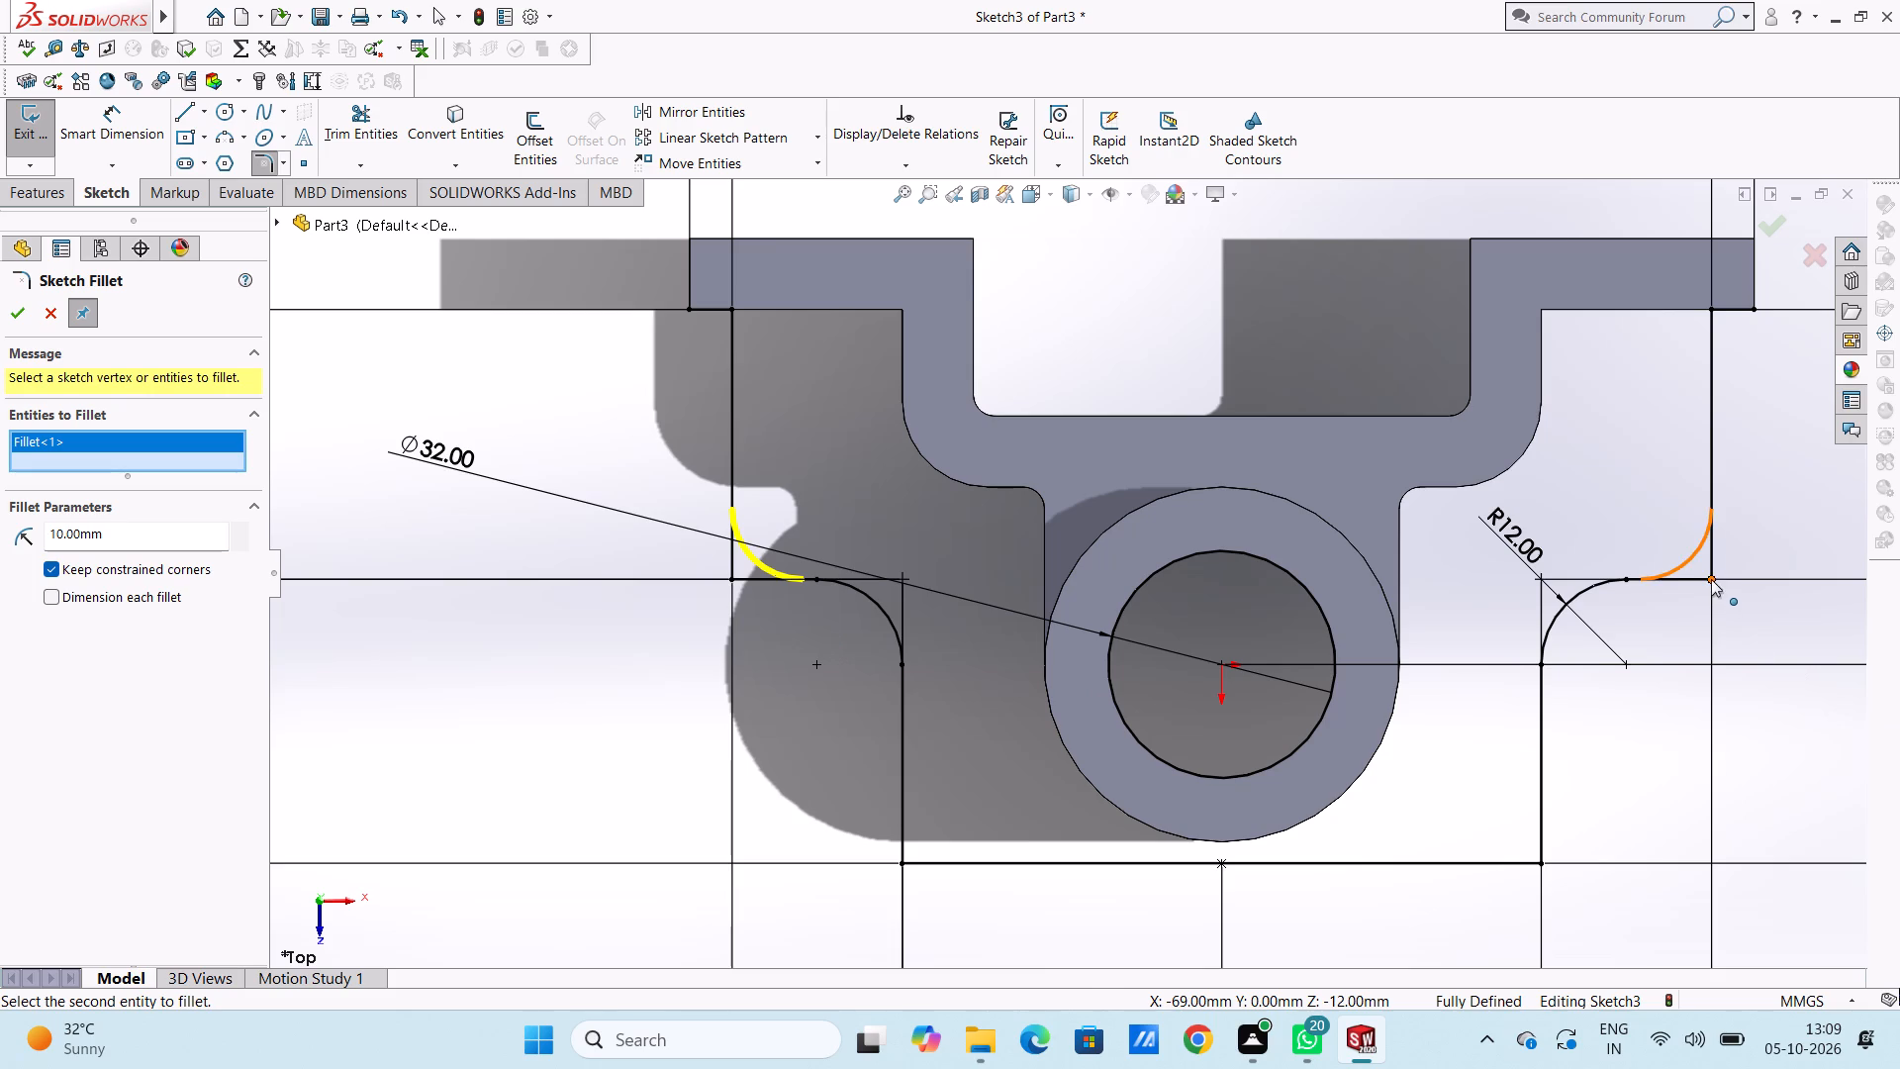
{"action": "left_click", "coordinate": [1711, 579]}
{"action": "left_click", "coordinate": [11, 319]}
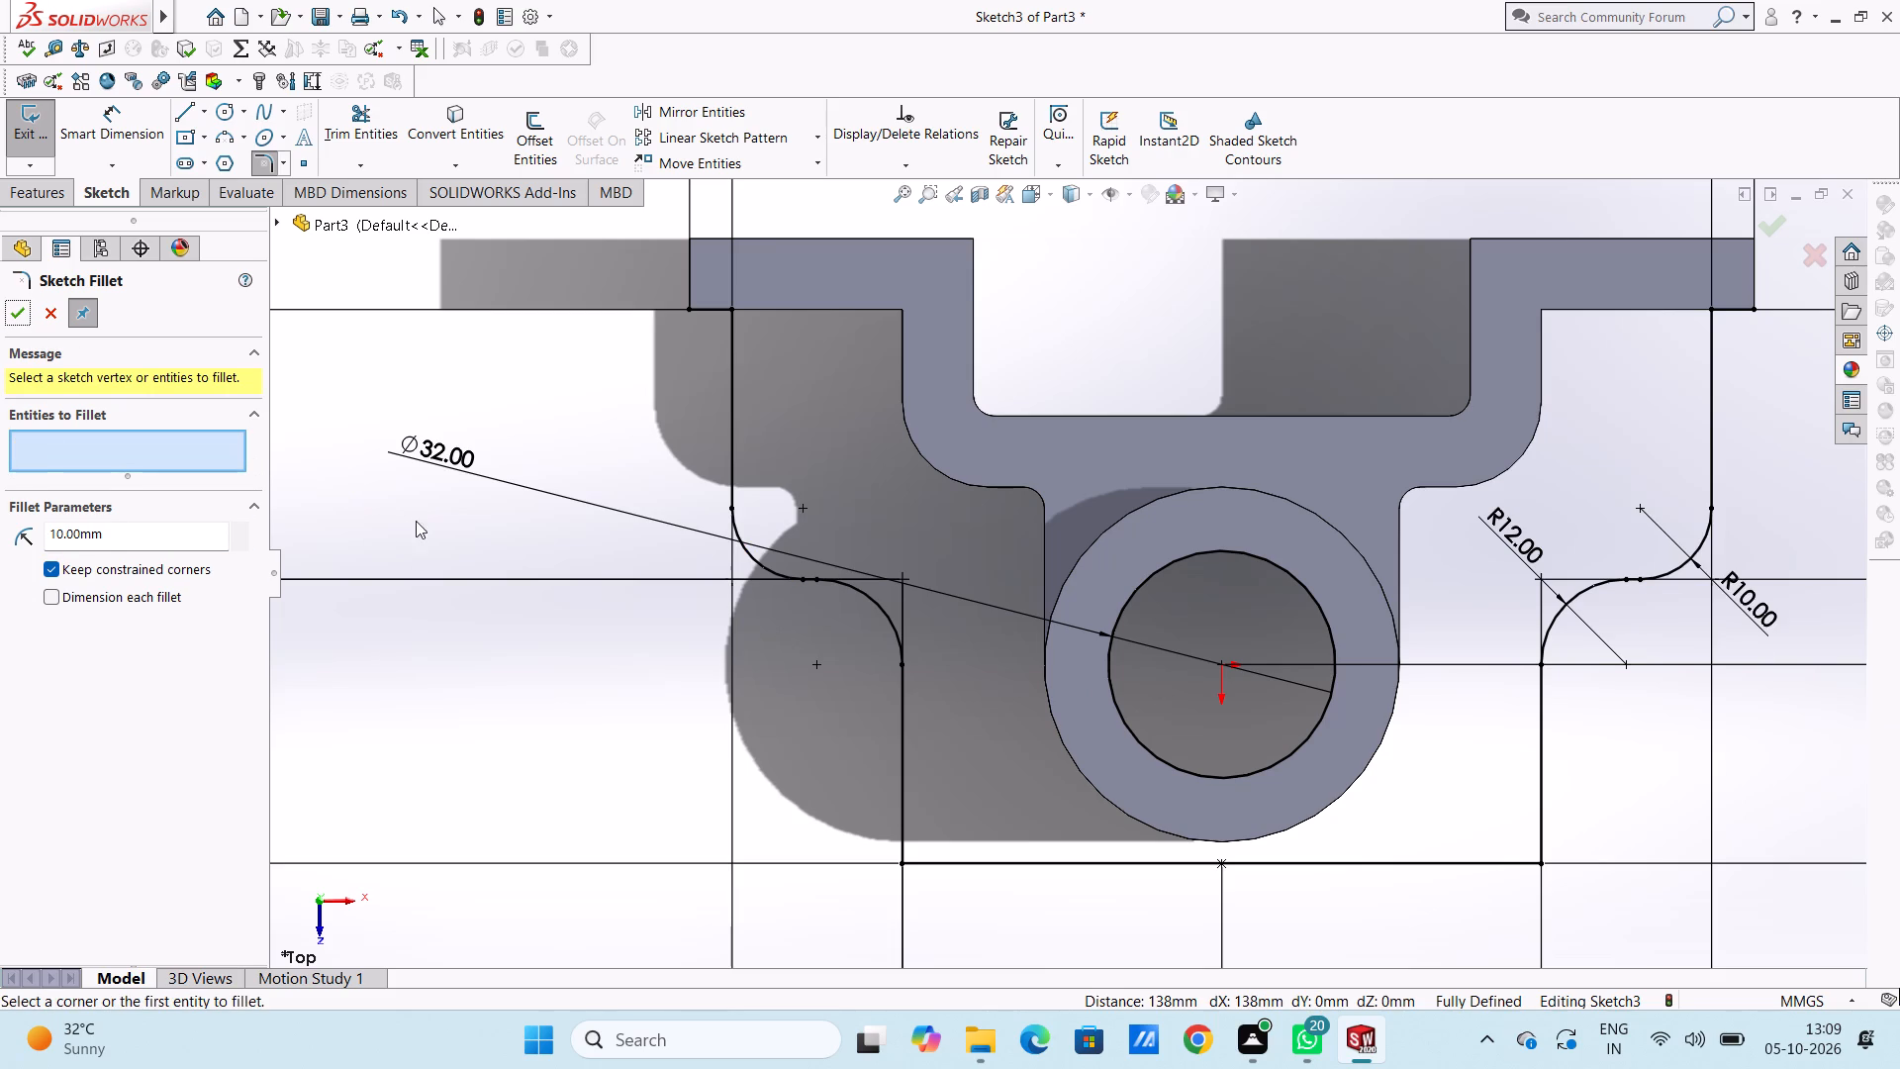
{"action": "left_click", "coordinate": [20, 303]}
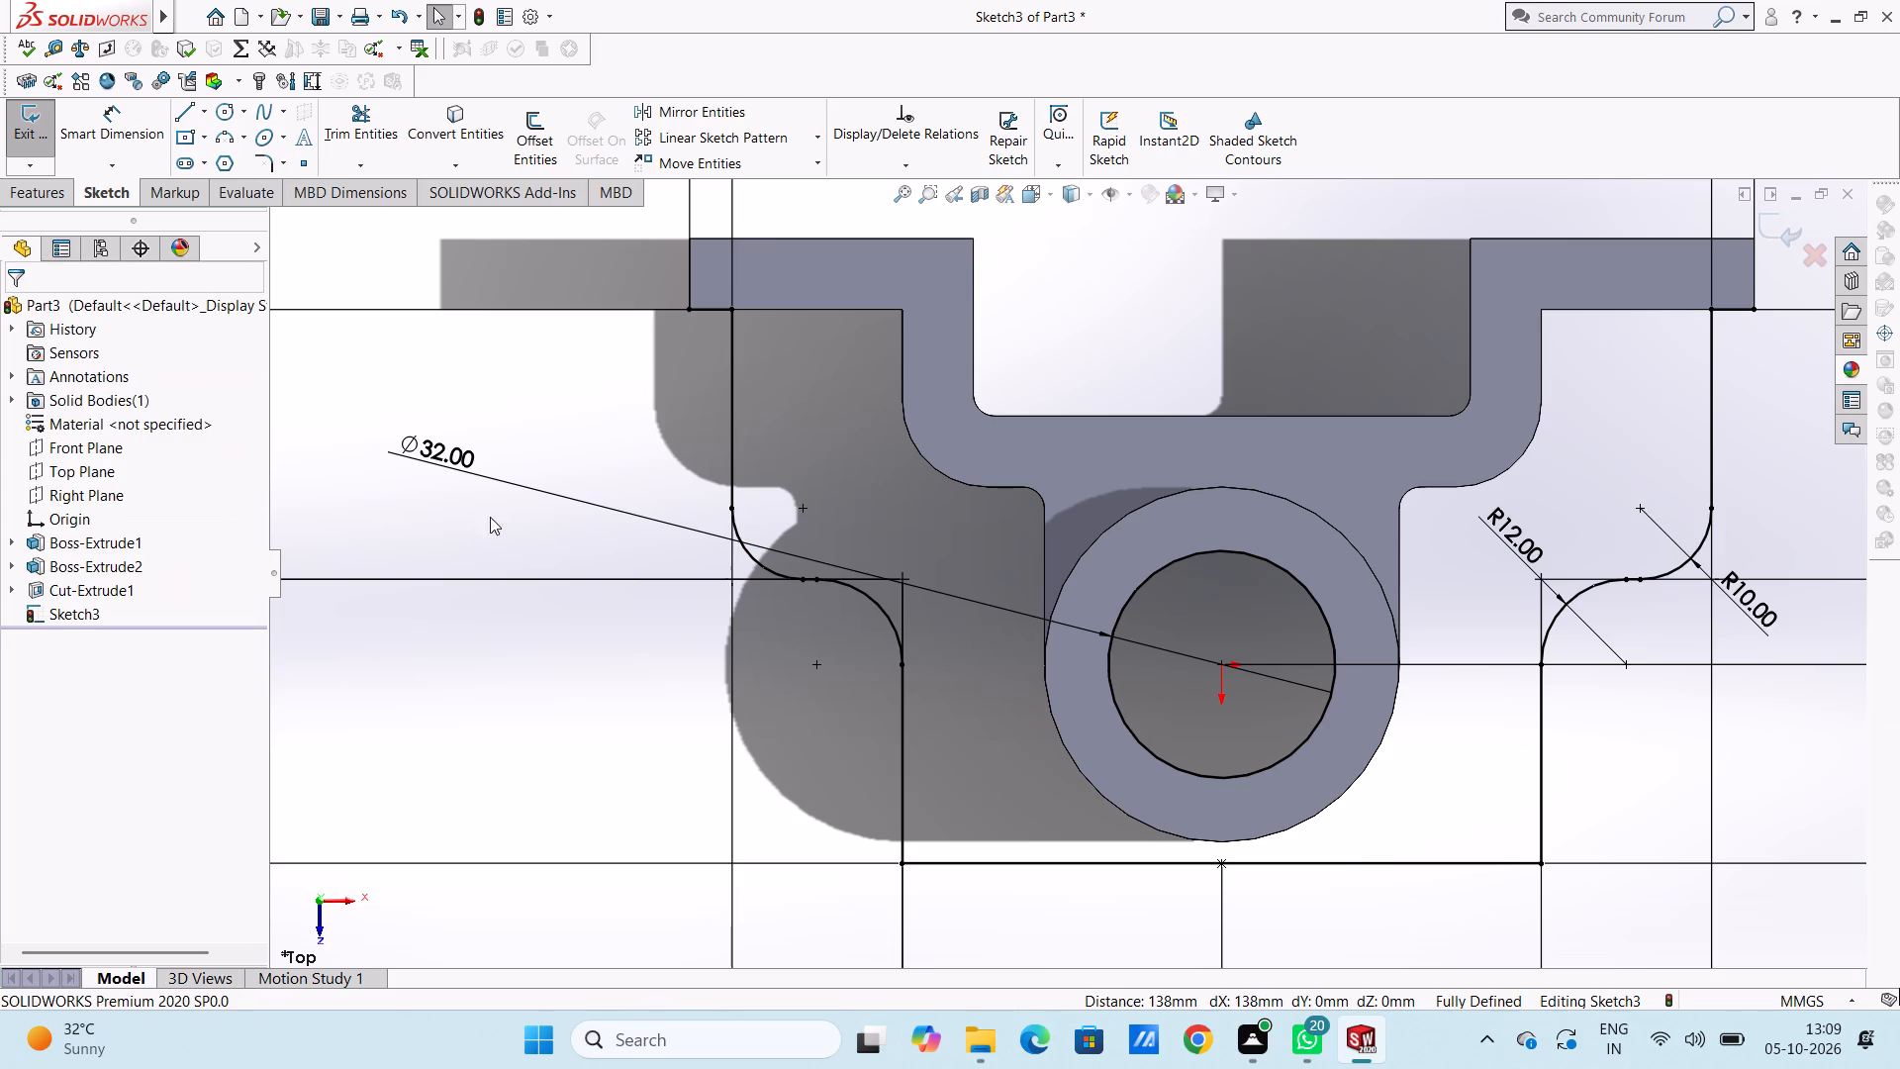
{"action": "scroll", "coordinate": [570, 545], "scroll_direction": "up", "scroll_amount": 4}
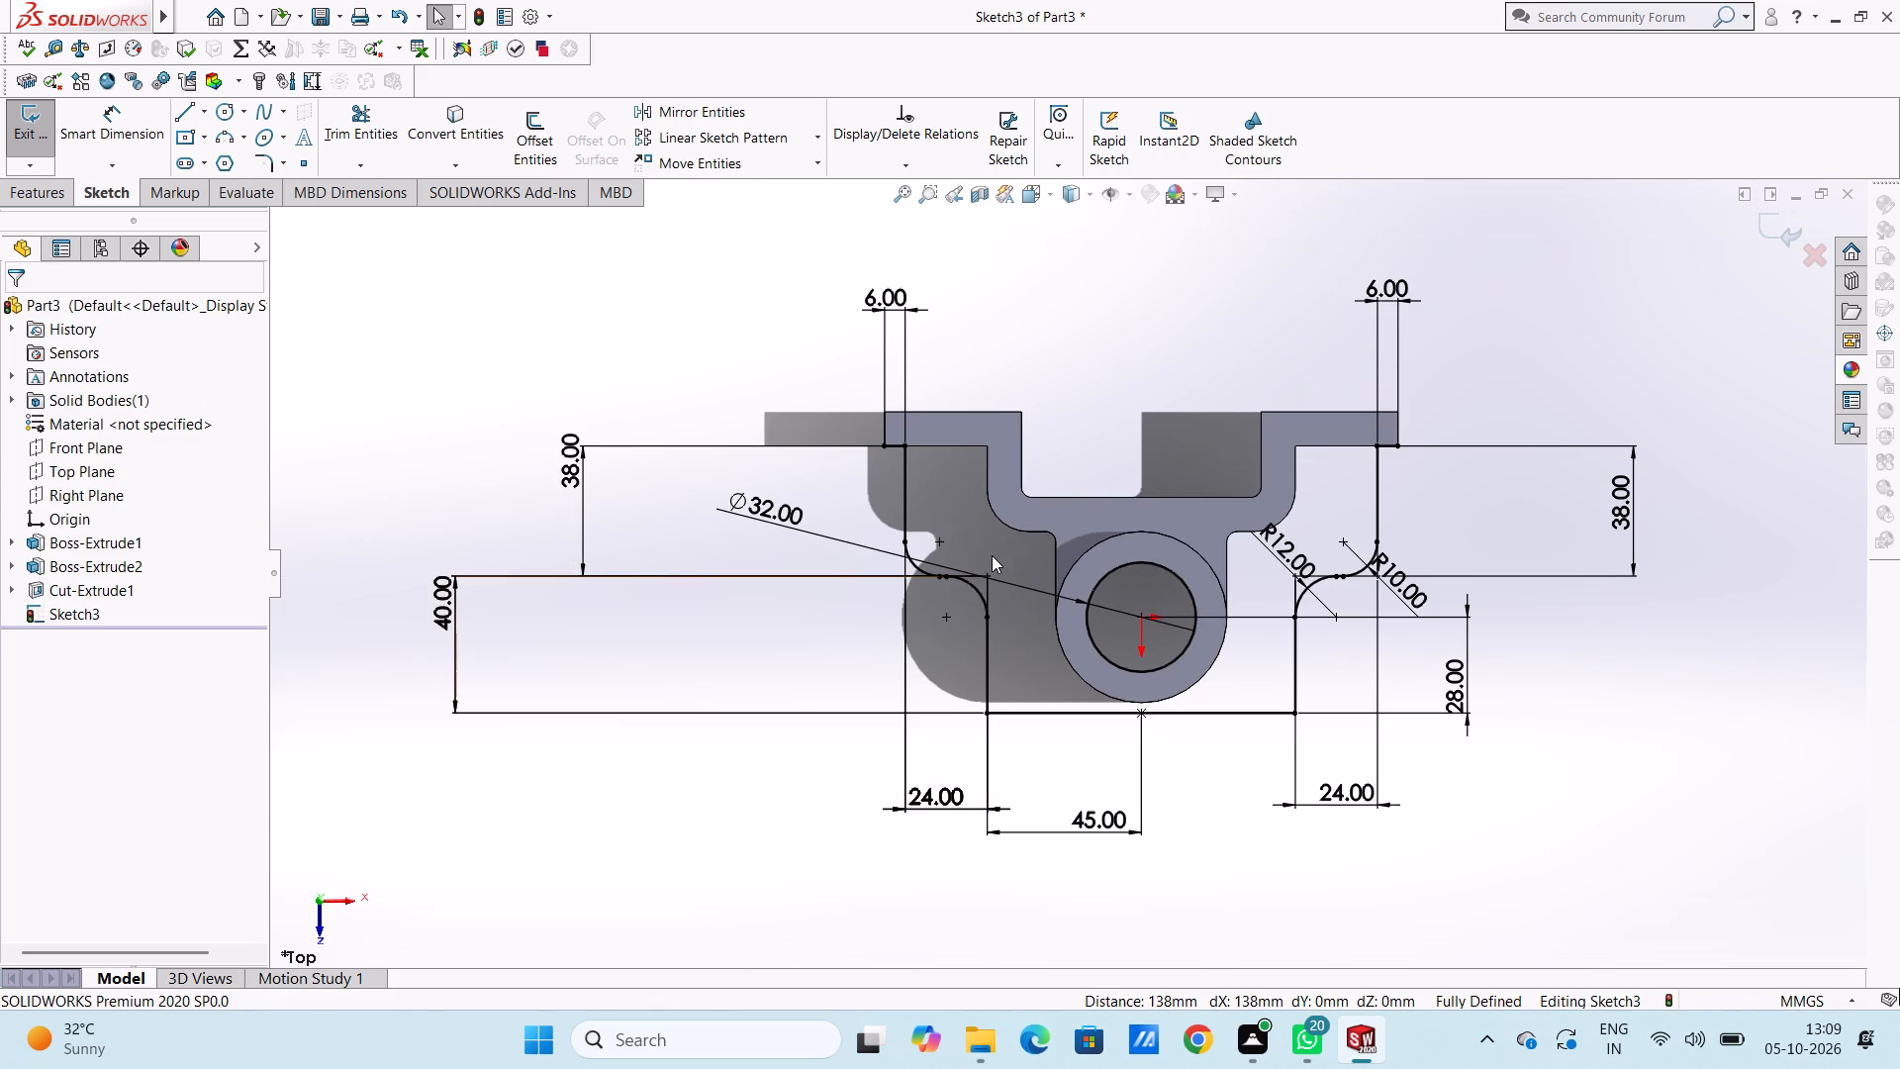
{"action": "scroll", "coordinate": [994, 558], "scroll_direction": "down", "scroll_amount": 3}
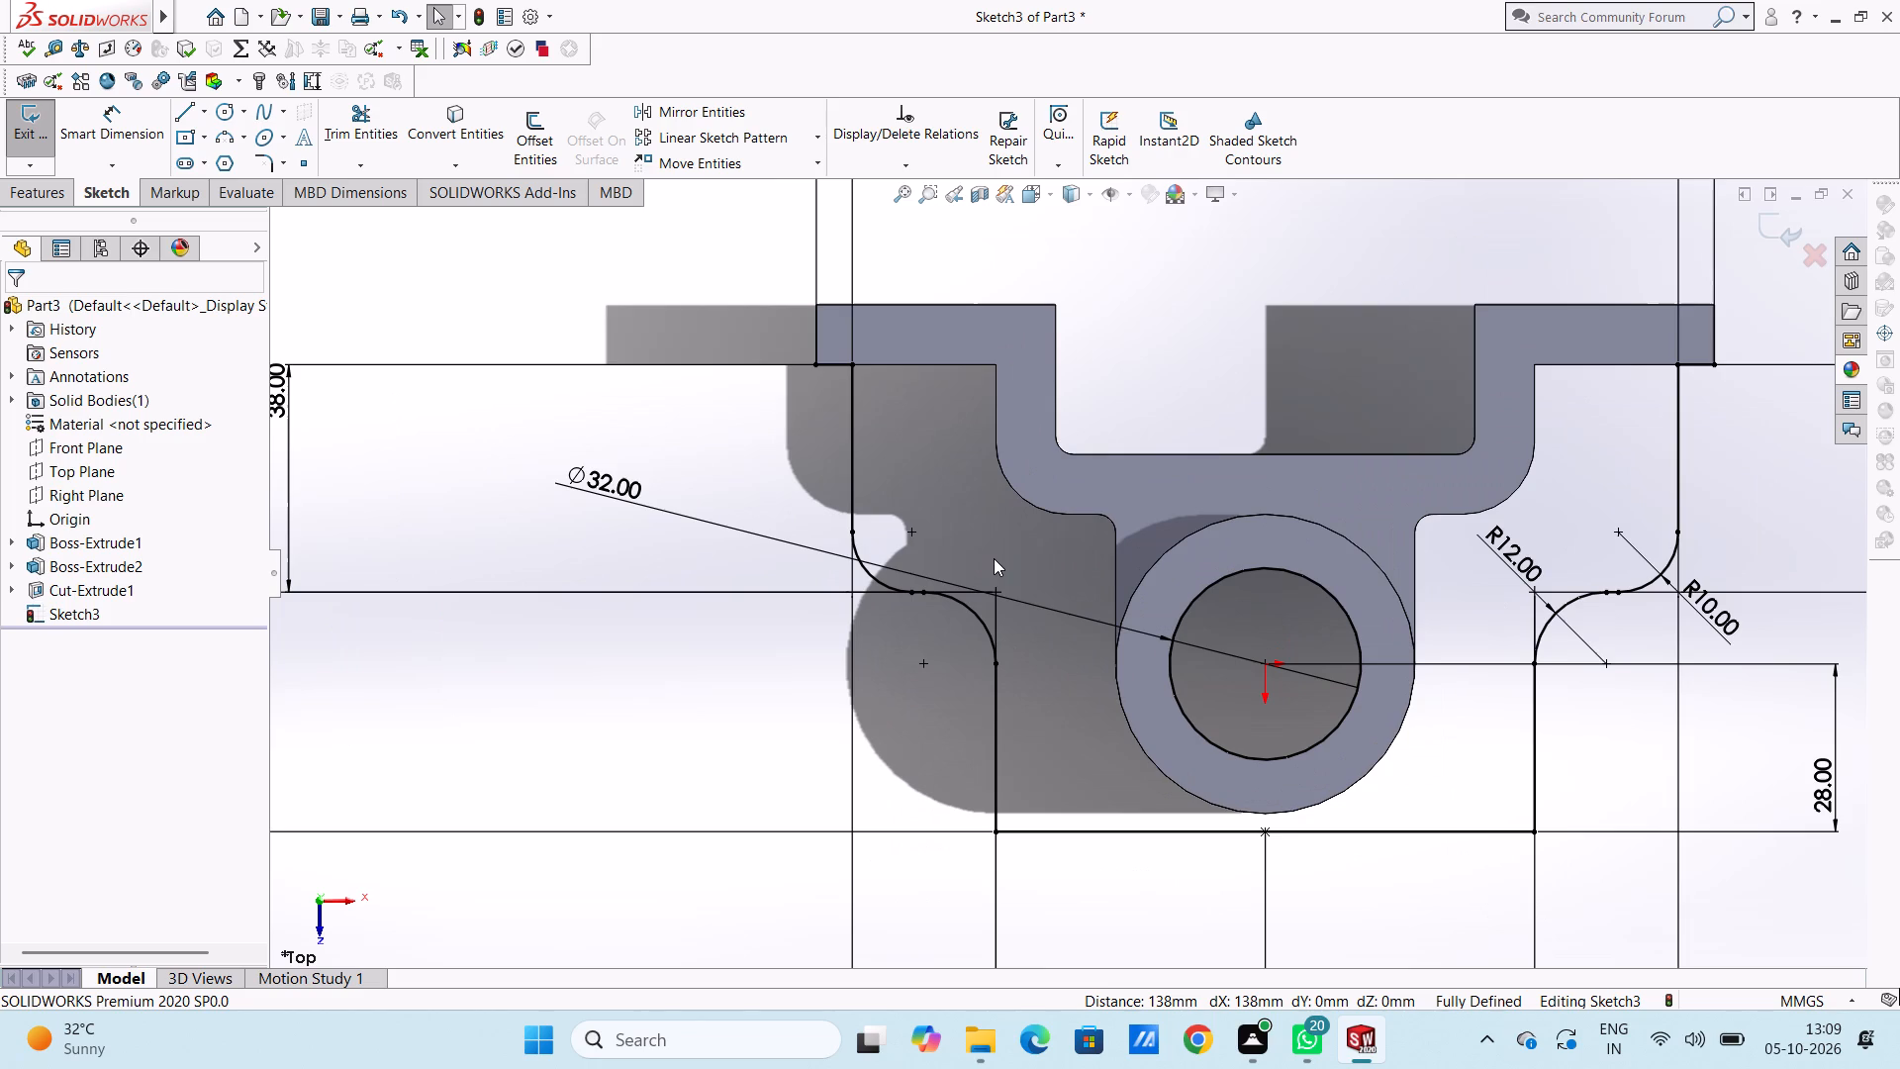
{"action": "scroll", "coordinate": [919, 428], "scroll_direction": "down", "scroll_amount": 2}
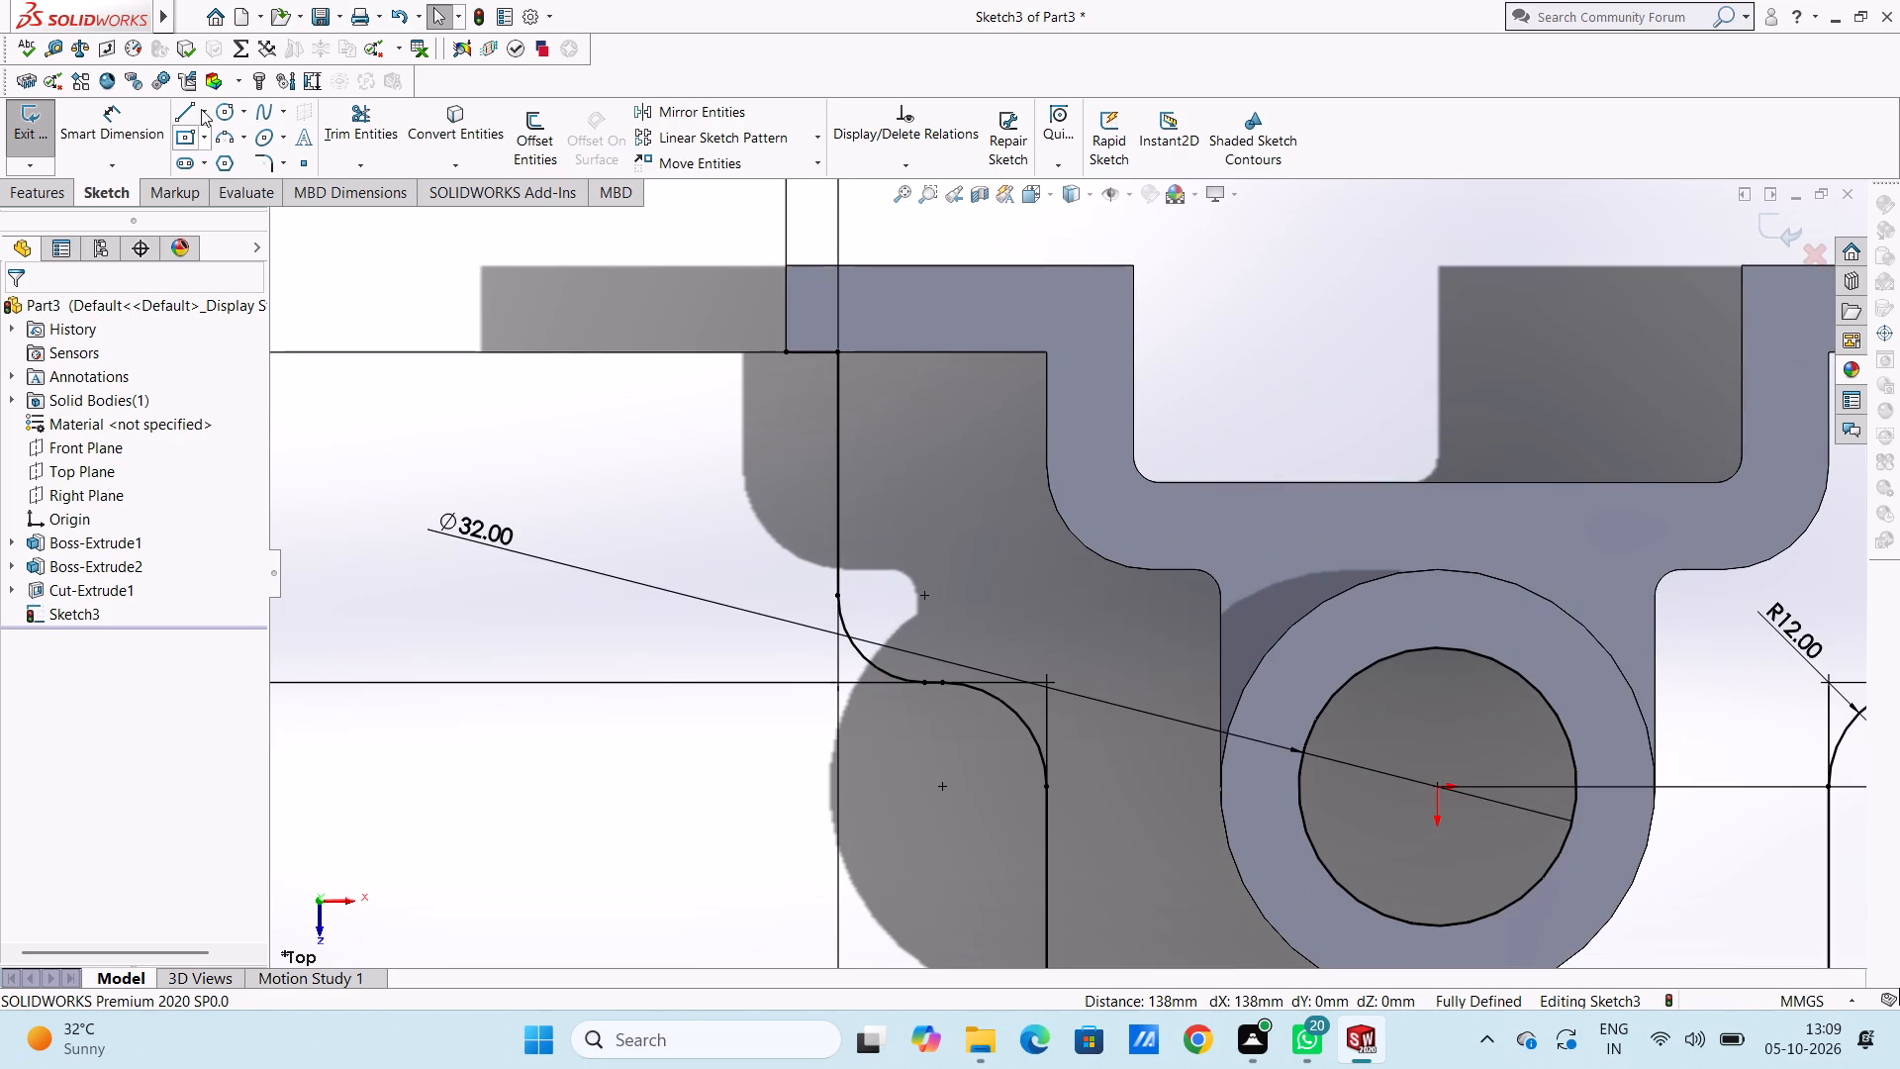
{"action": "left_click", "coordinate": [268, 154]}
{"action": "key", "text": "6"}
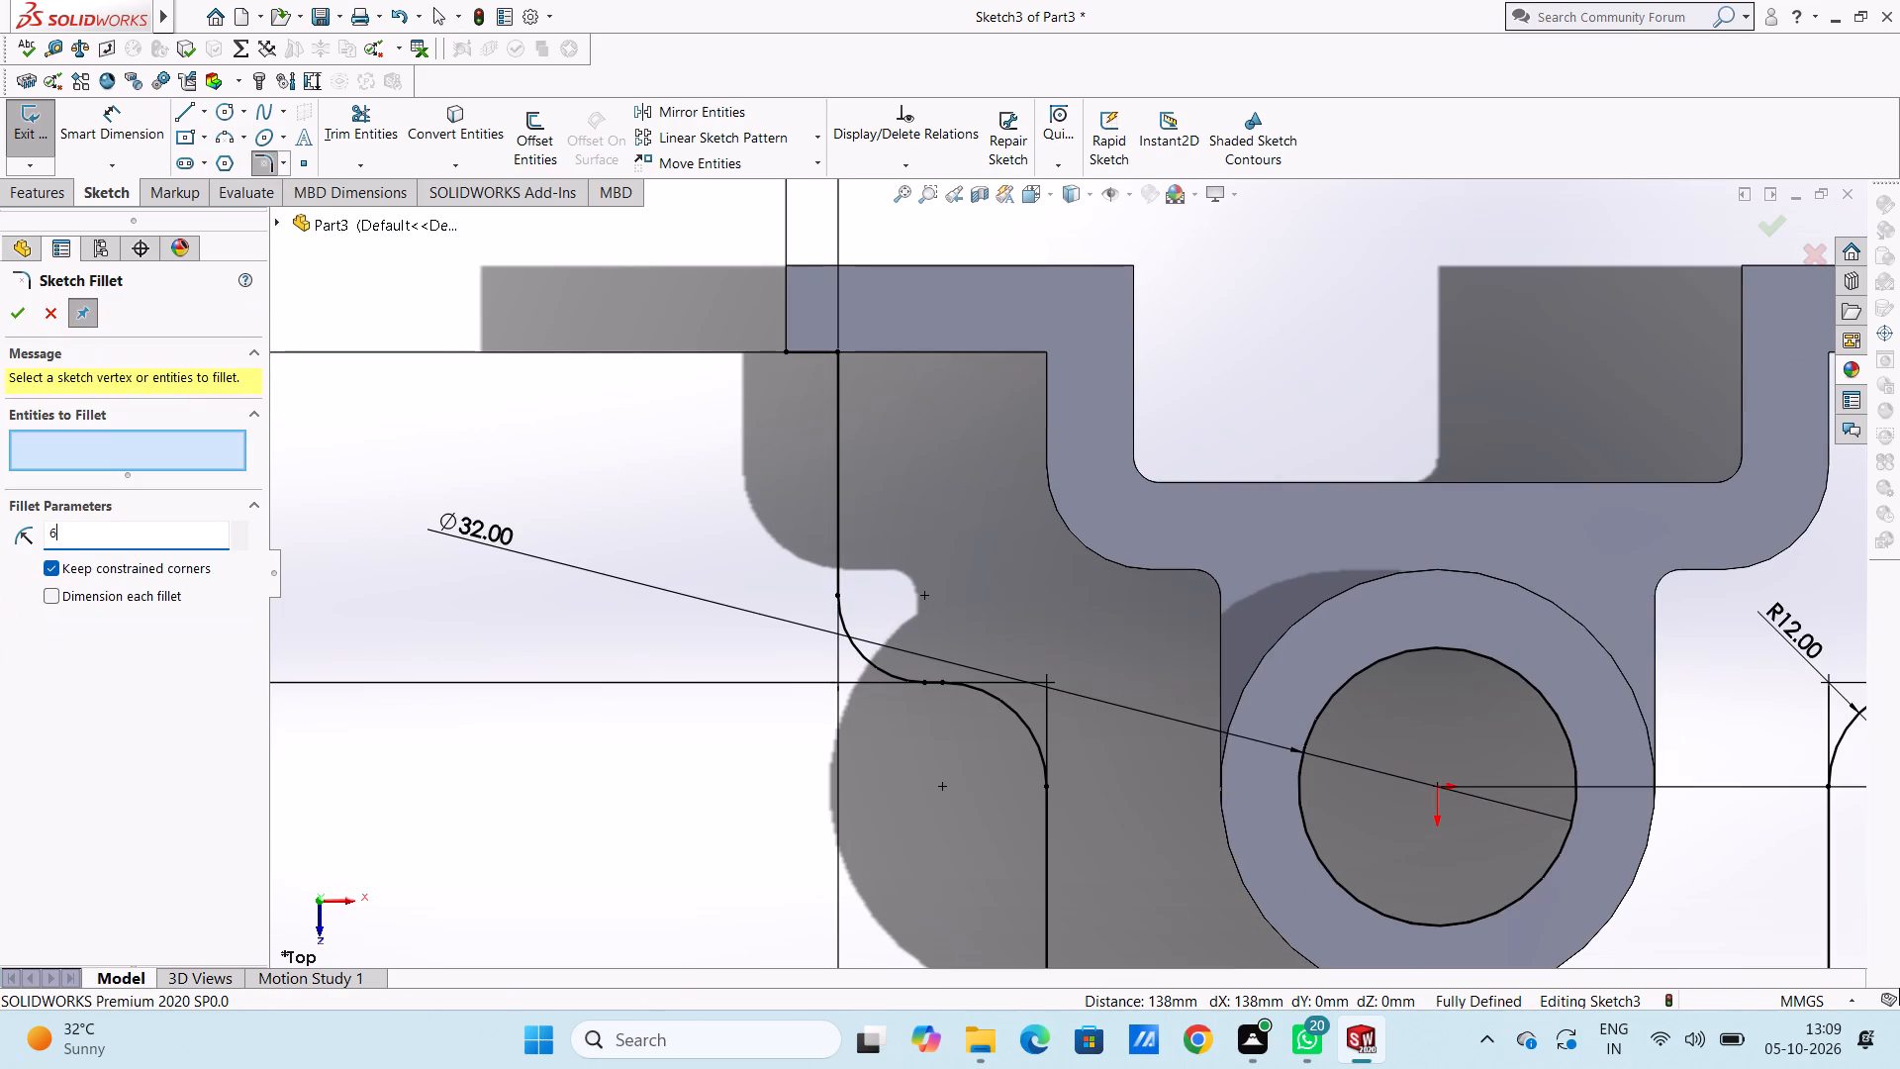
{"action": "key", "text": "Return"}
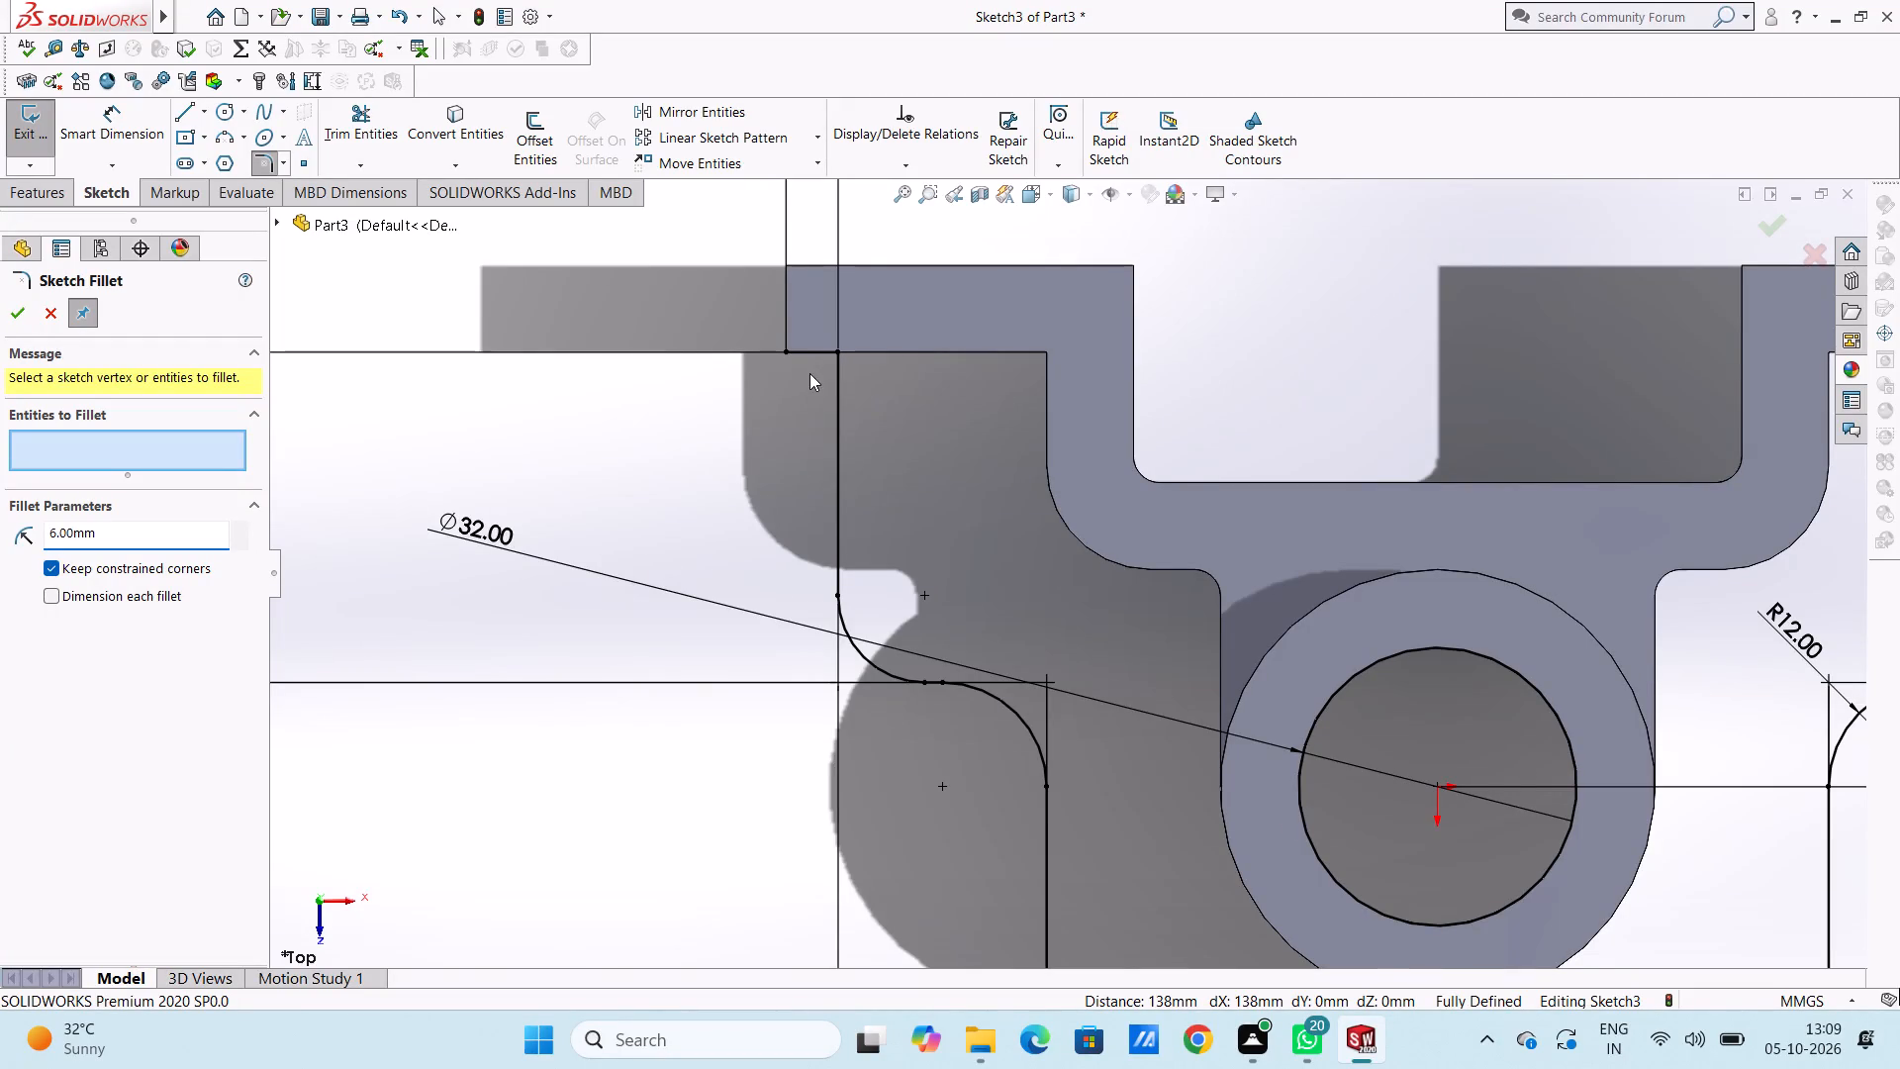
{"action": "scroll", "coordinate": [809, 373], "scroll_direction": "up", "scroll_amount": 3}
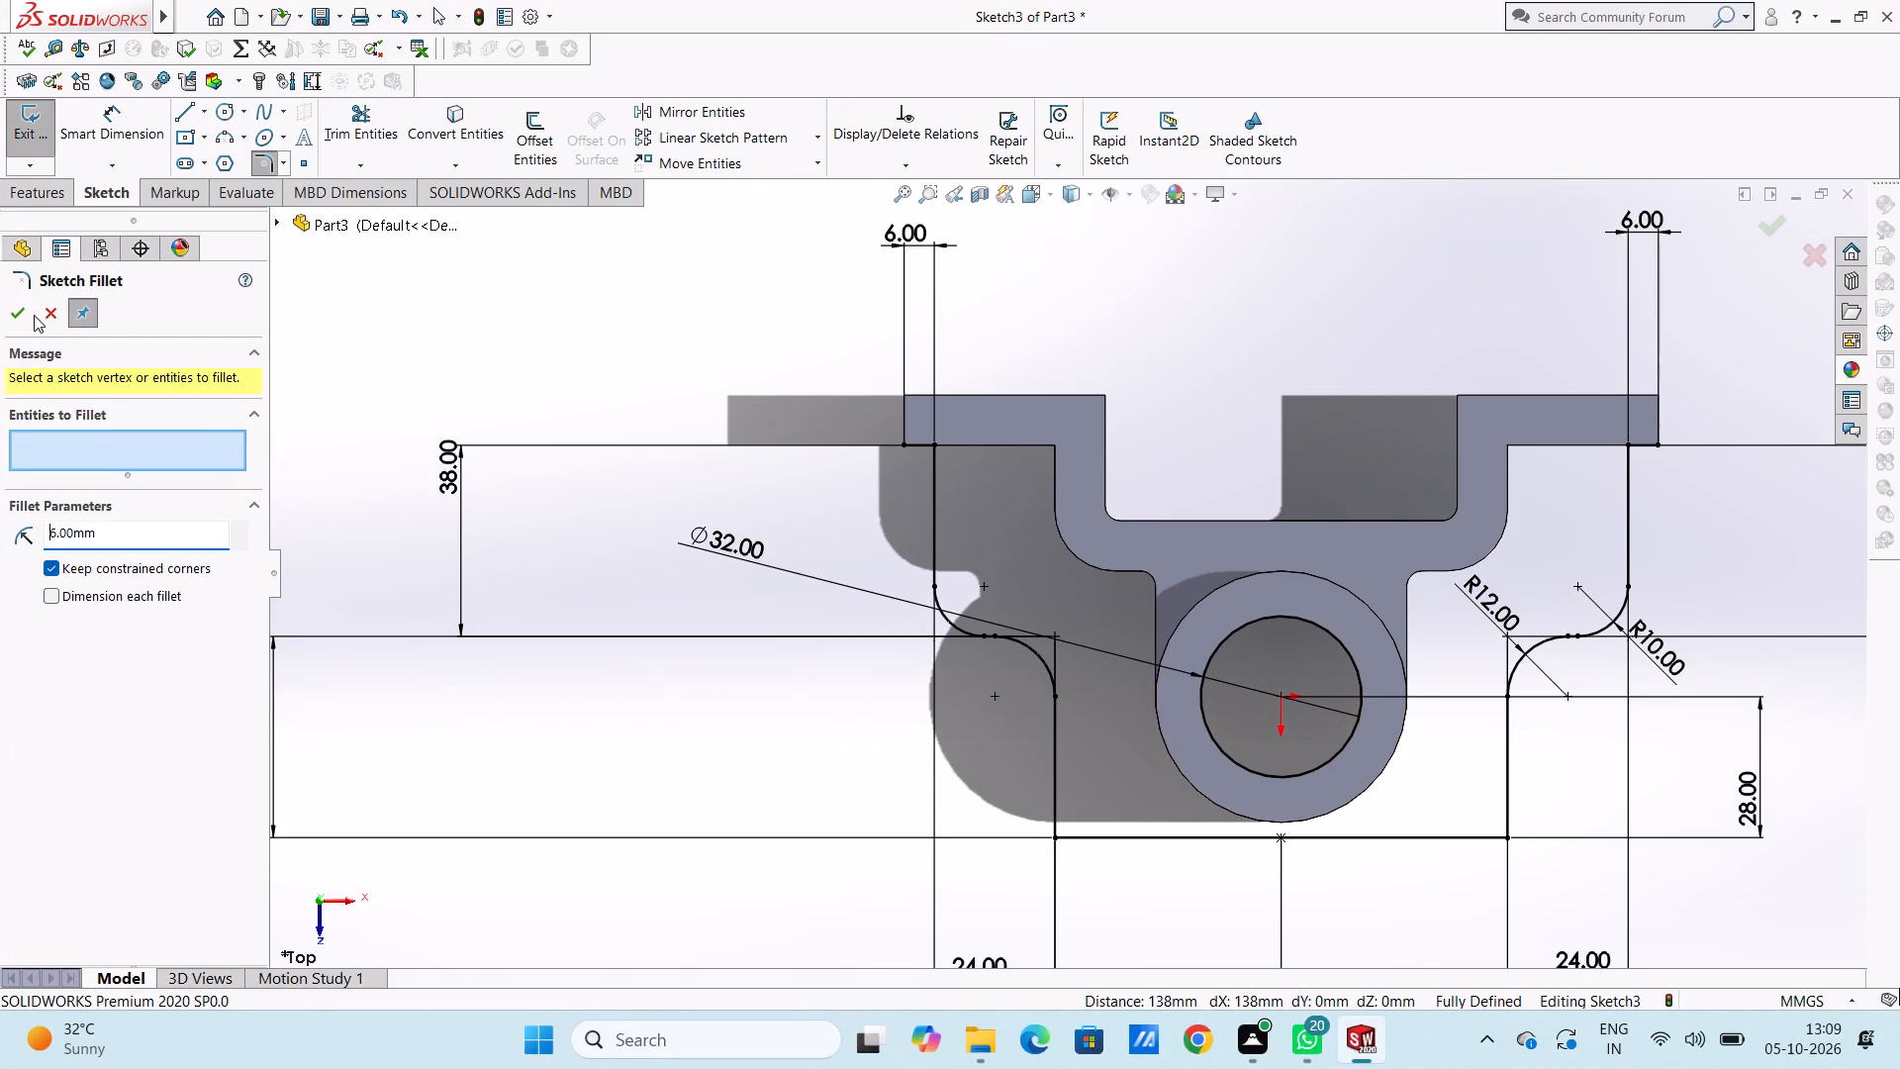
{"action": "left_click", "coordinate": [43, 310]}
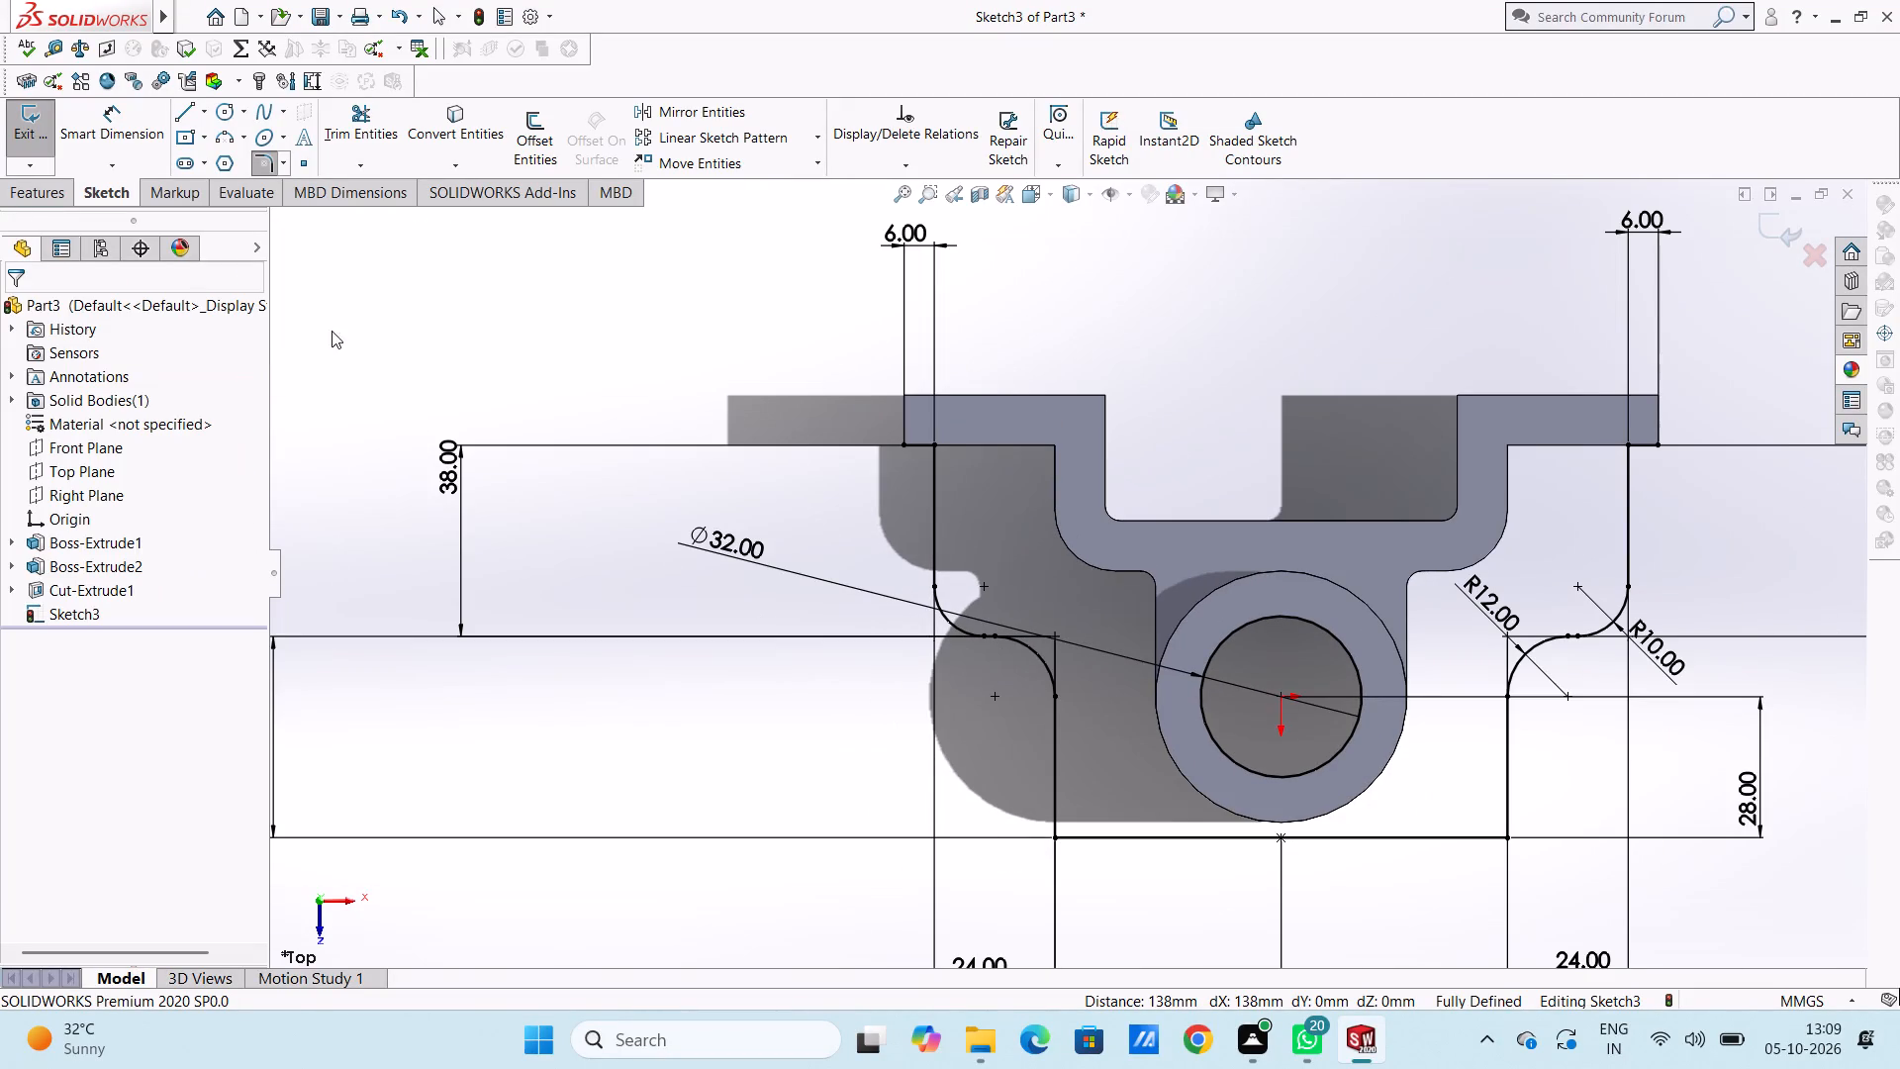
Draw a three-point arc of 6 mm radius from the outer end of the left 6 mm top line to the upper-left vertical line.
{"action": "scroll", "coordinate": [693, 304], "scroll_direction": "down", "scroll_amount": 2}
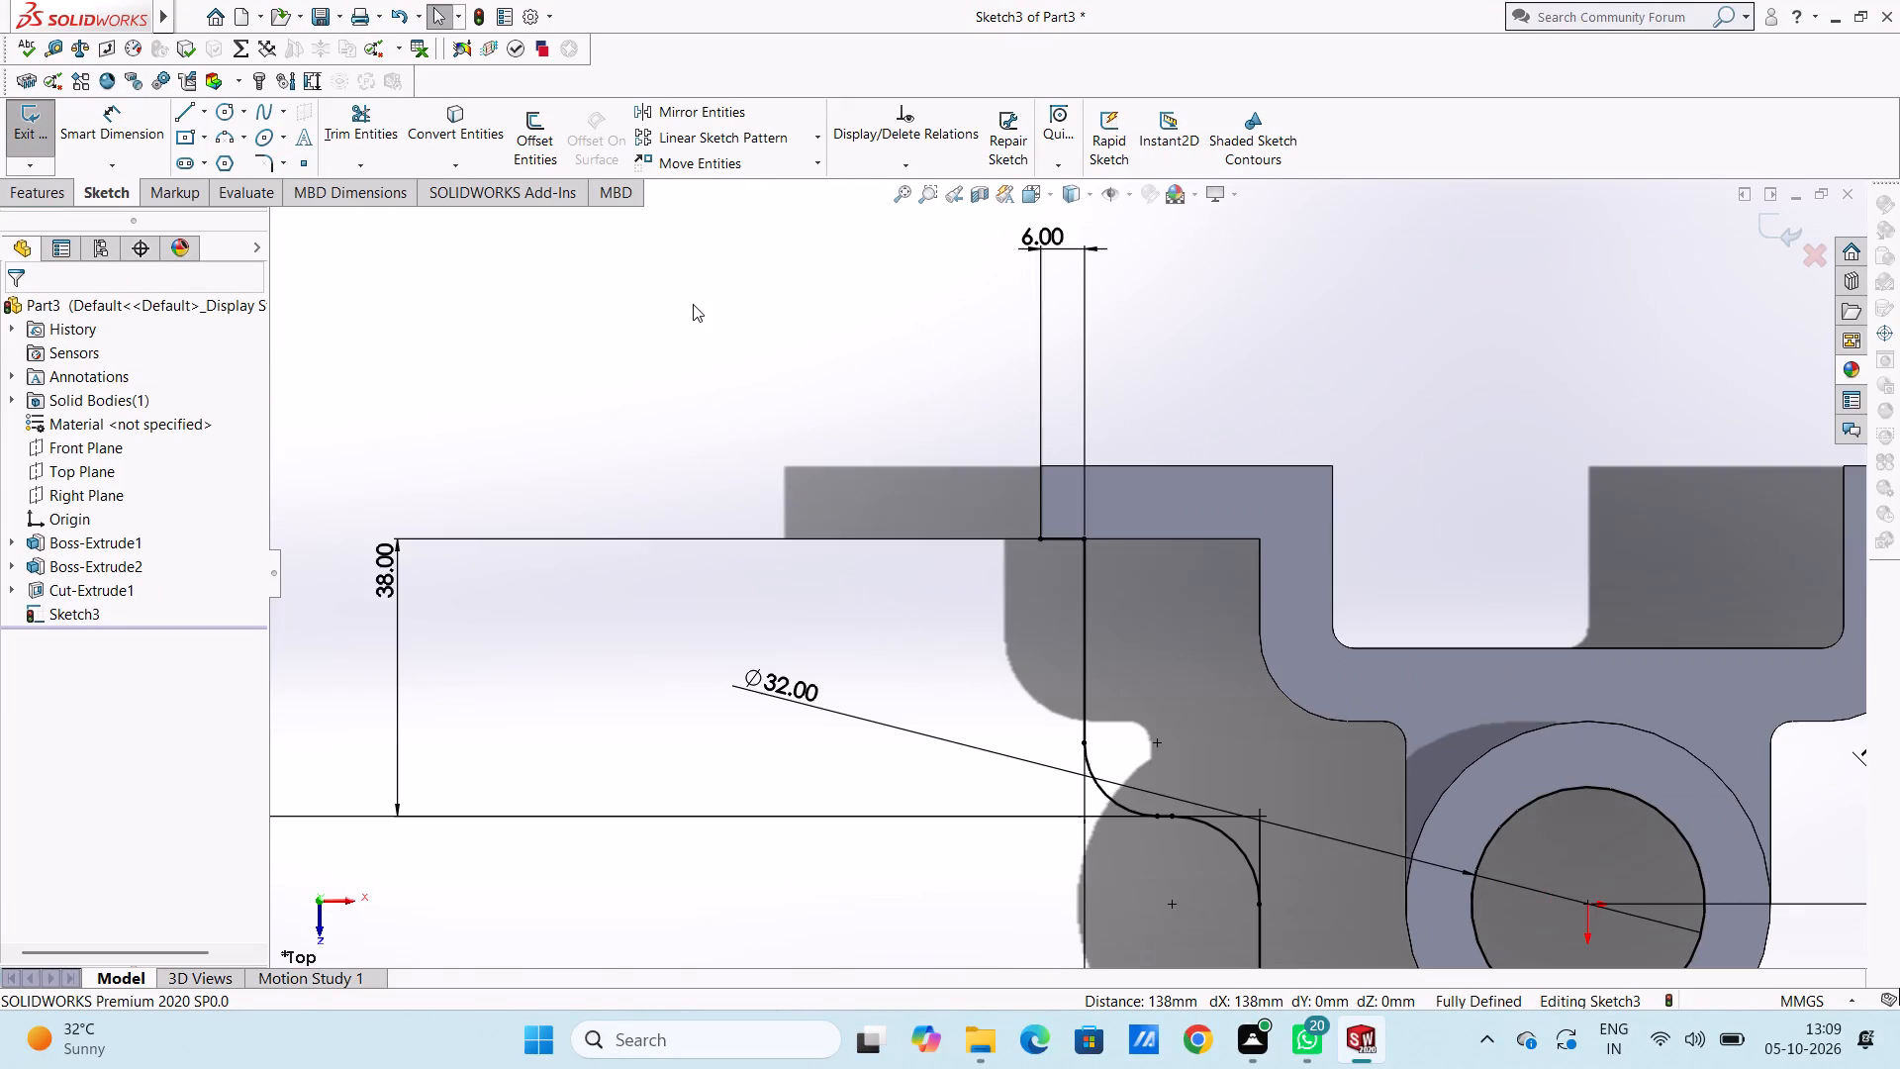
{"action": "scroll", "coordinate": [687, 307], "scroll_direction": "up", "scroll_amount": 7}
{"action": "scroll", "coordinate": [1420, 598], "scroll_direction": "down", "scroll_amount": 1}
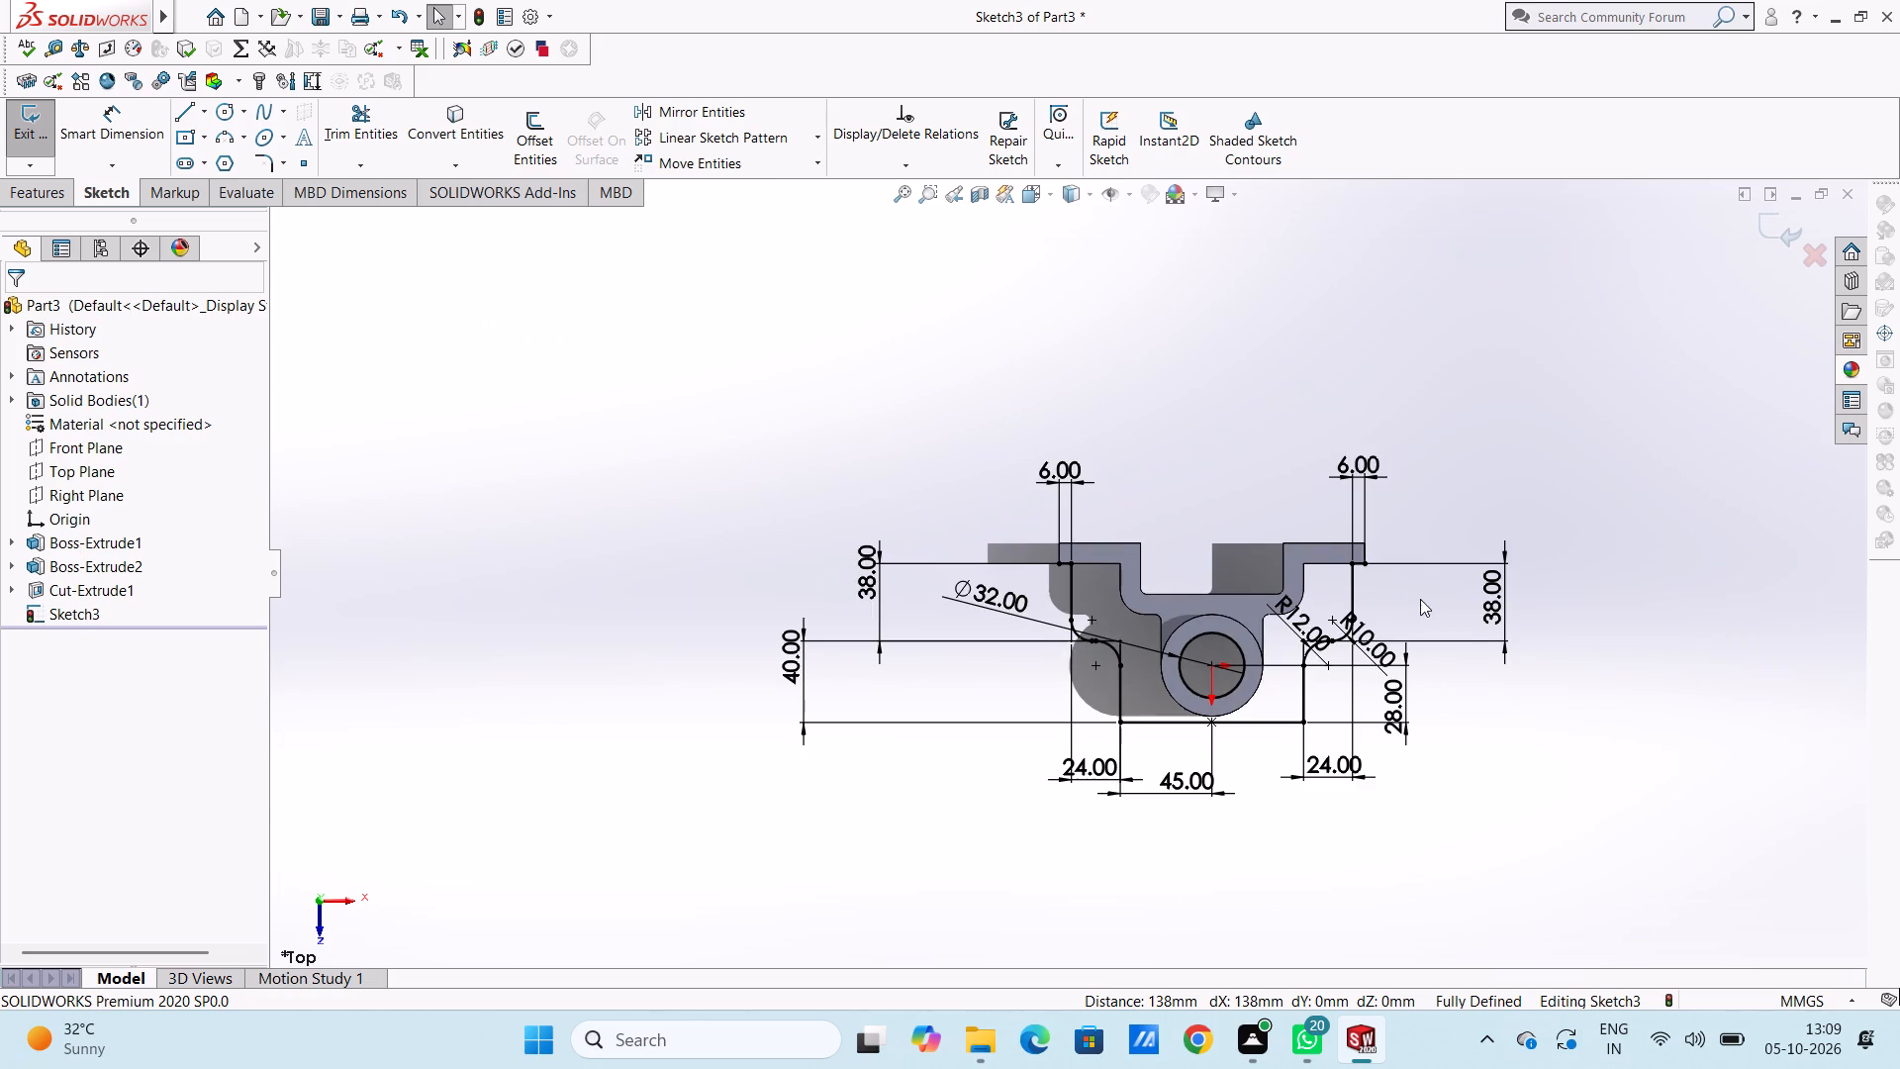
{"action": "scroll", "coordinate": [1420, 599], "scroll_direction": "down", "scroll_amount": 2}
{"action": "scroll", "coordinate": [1111, 422], "scroll_direction": "down", "scroll_amount": 2}
{"action": "scroll", "coordinate": [1114, 426], "scroll_direction": "up", "scroll_amount": 3}
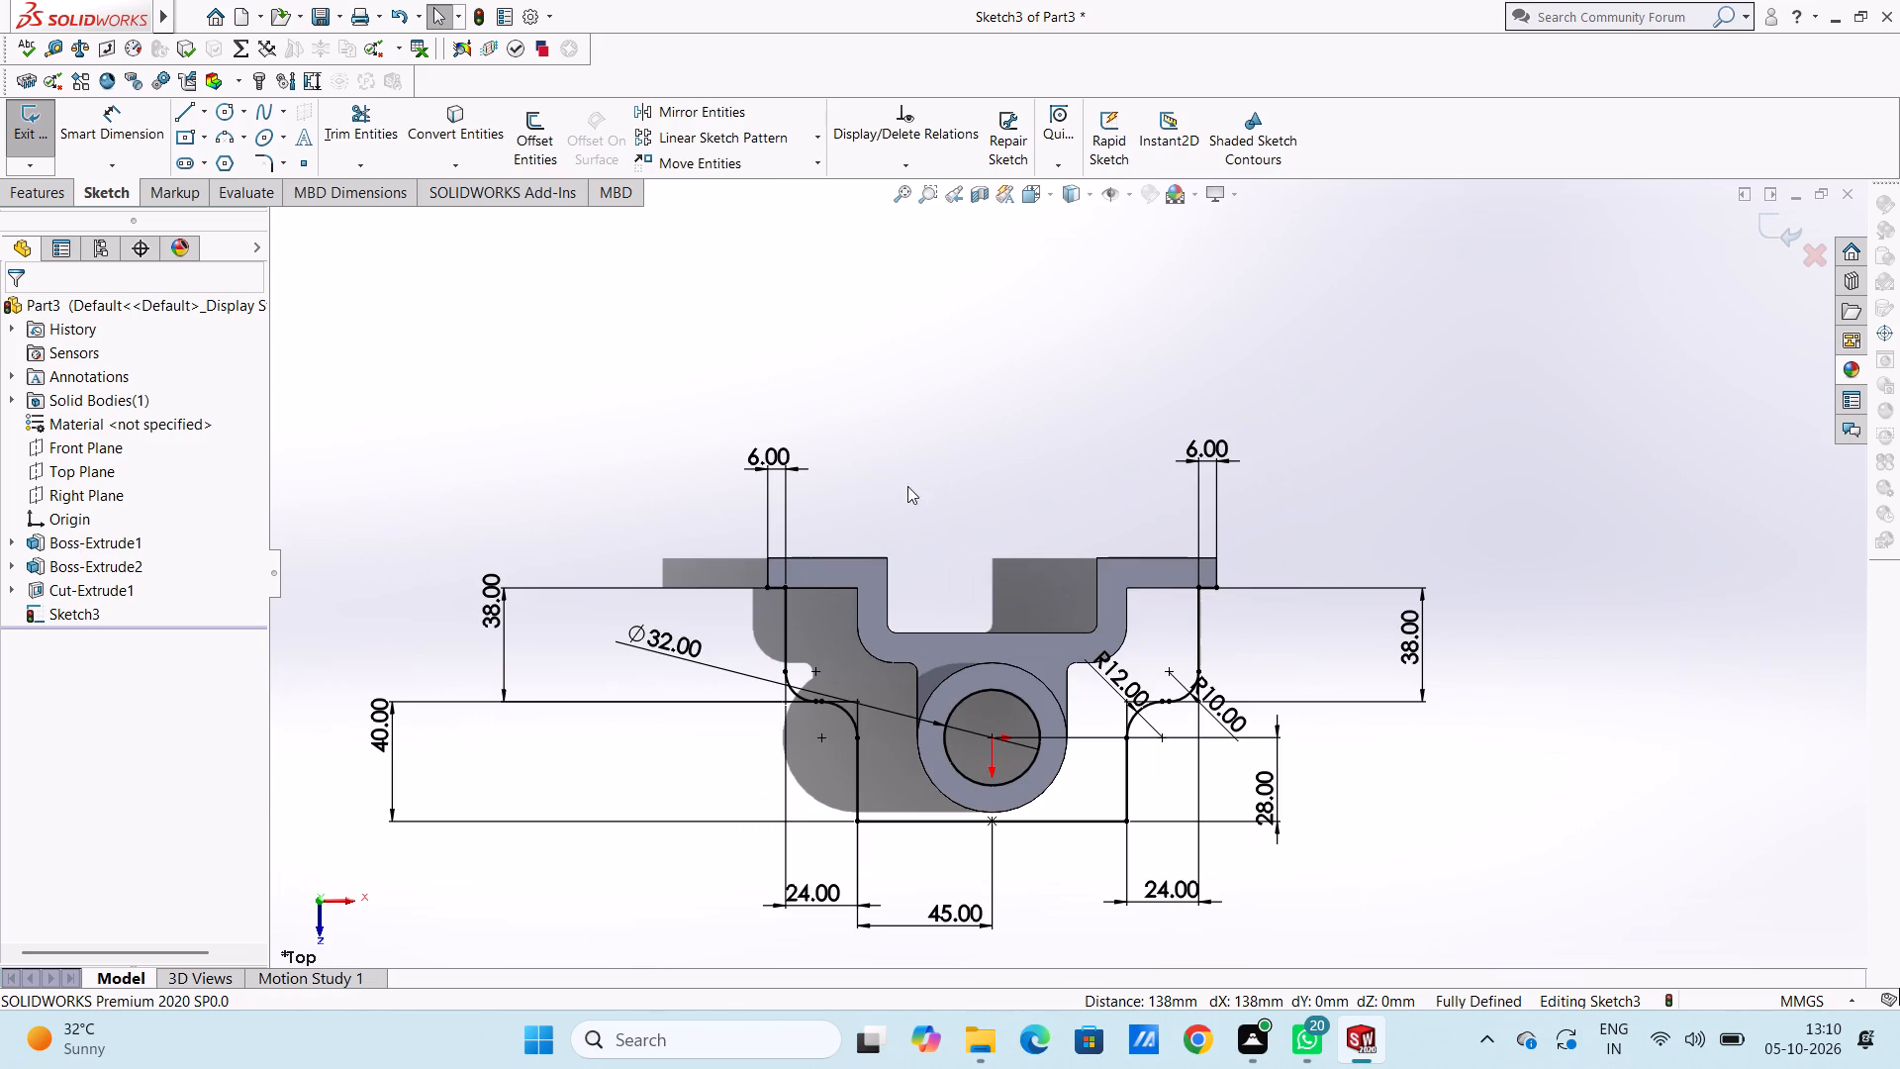
{"action": "scroll", "coordinate": [889, 765], "scroll_direction": "down", "scroll_amount": 2}
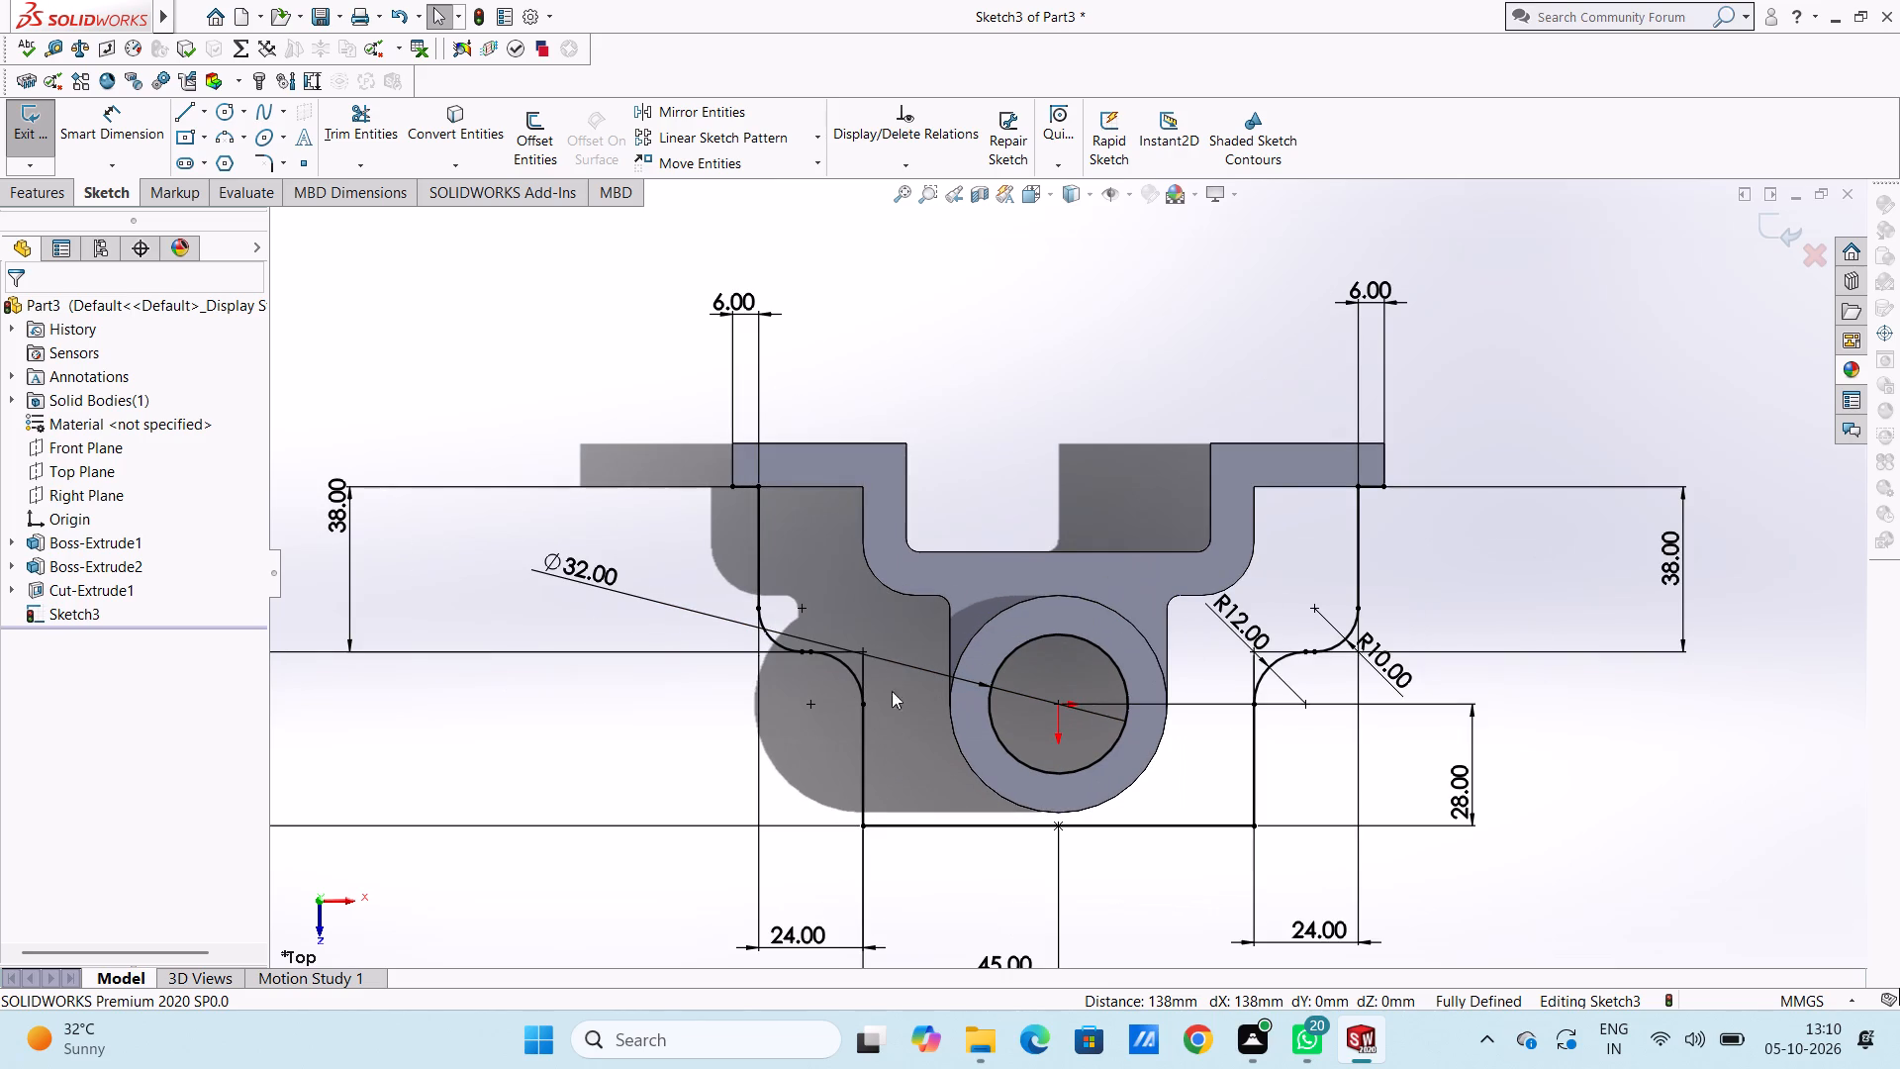
{"action": "left_click", "coordinate": [218, 146]}
{"action": "scroll", "coordinate": [797, 523], "scroll_direction": "up", "scroll_amount": 3}
{"action": "scroll", "coordinate": [864, 516], "scroll_direction": "down", "scroll_amount": 1}
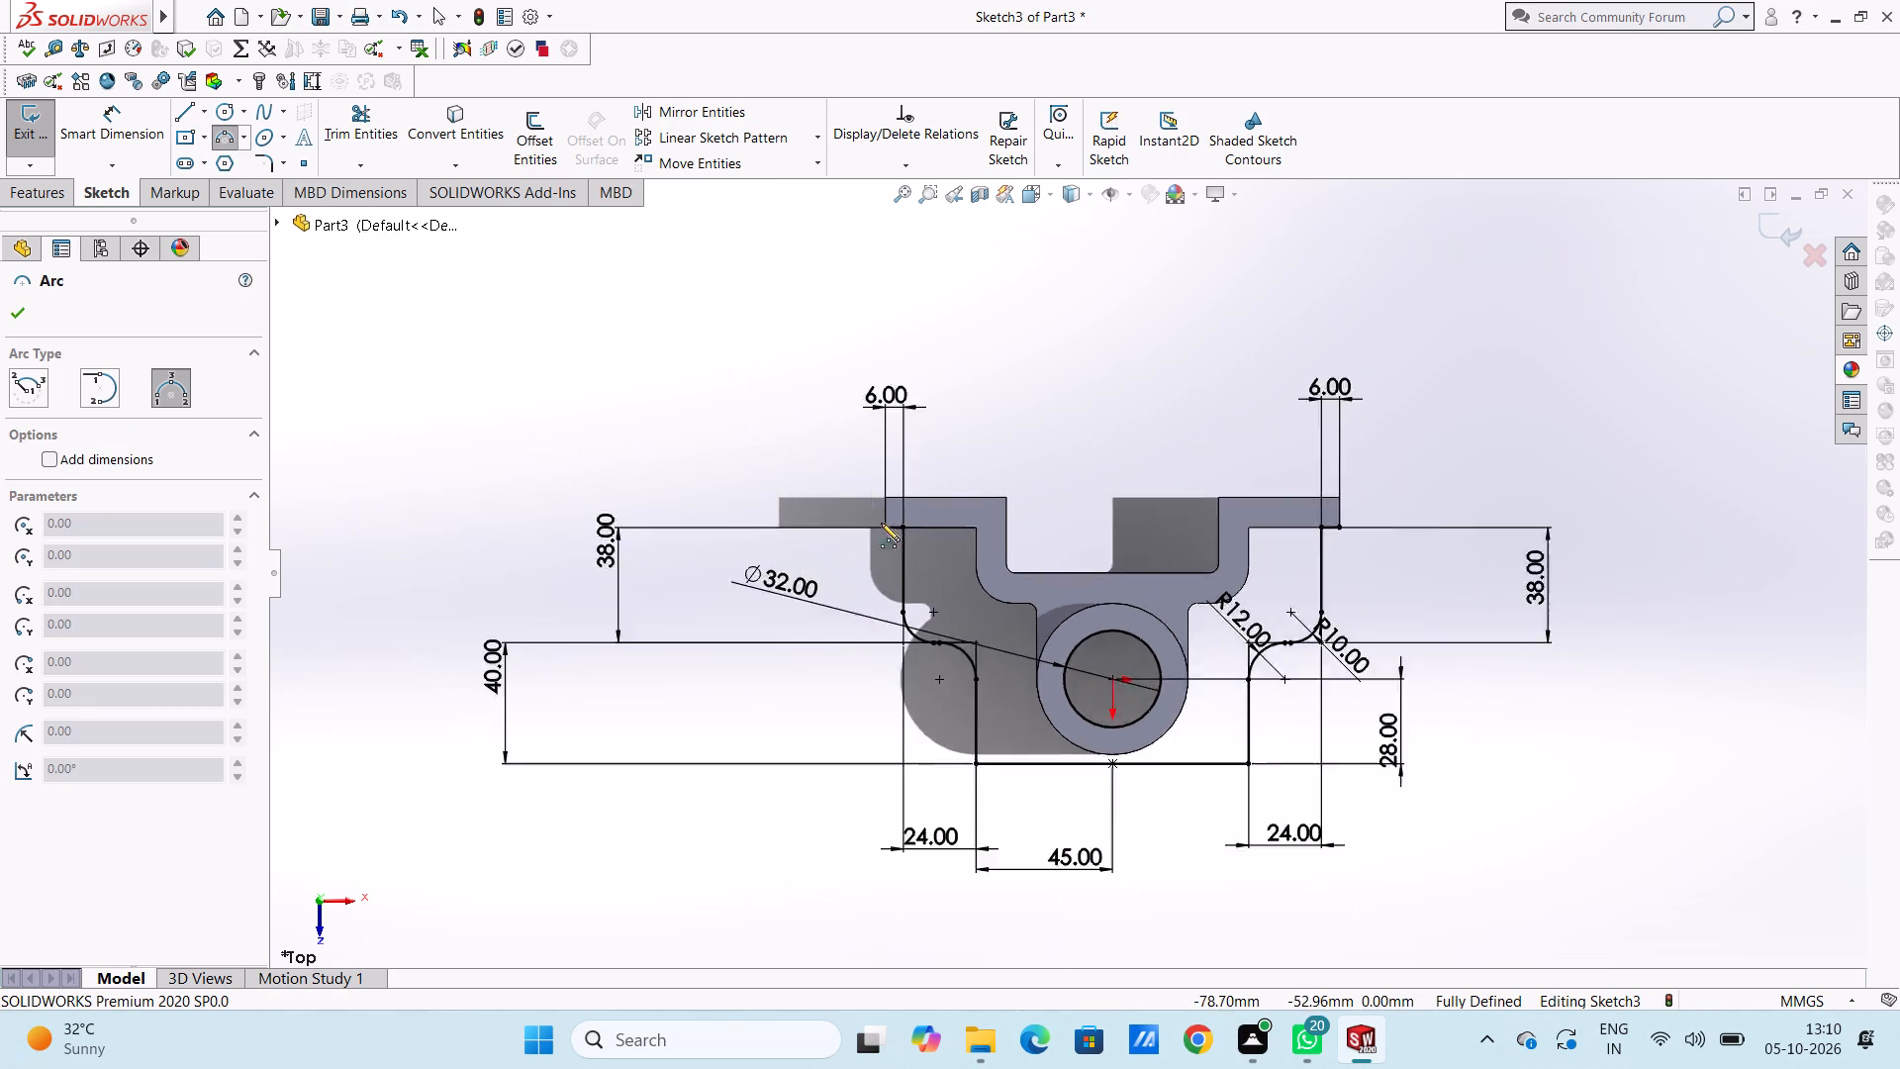
{"action": "scroll", "coordinate": [881, 523], "scroll_direction": "down", "scroll_amount": 2}
{"action": "scroll", "coordinate": [1282, 632], "scroll_direction": "down", "scroll_amount": 3}
{"action": "scroll", "coordinate": [1148, 568], "scroll_direction": "down", "scroll_amount": 2}
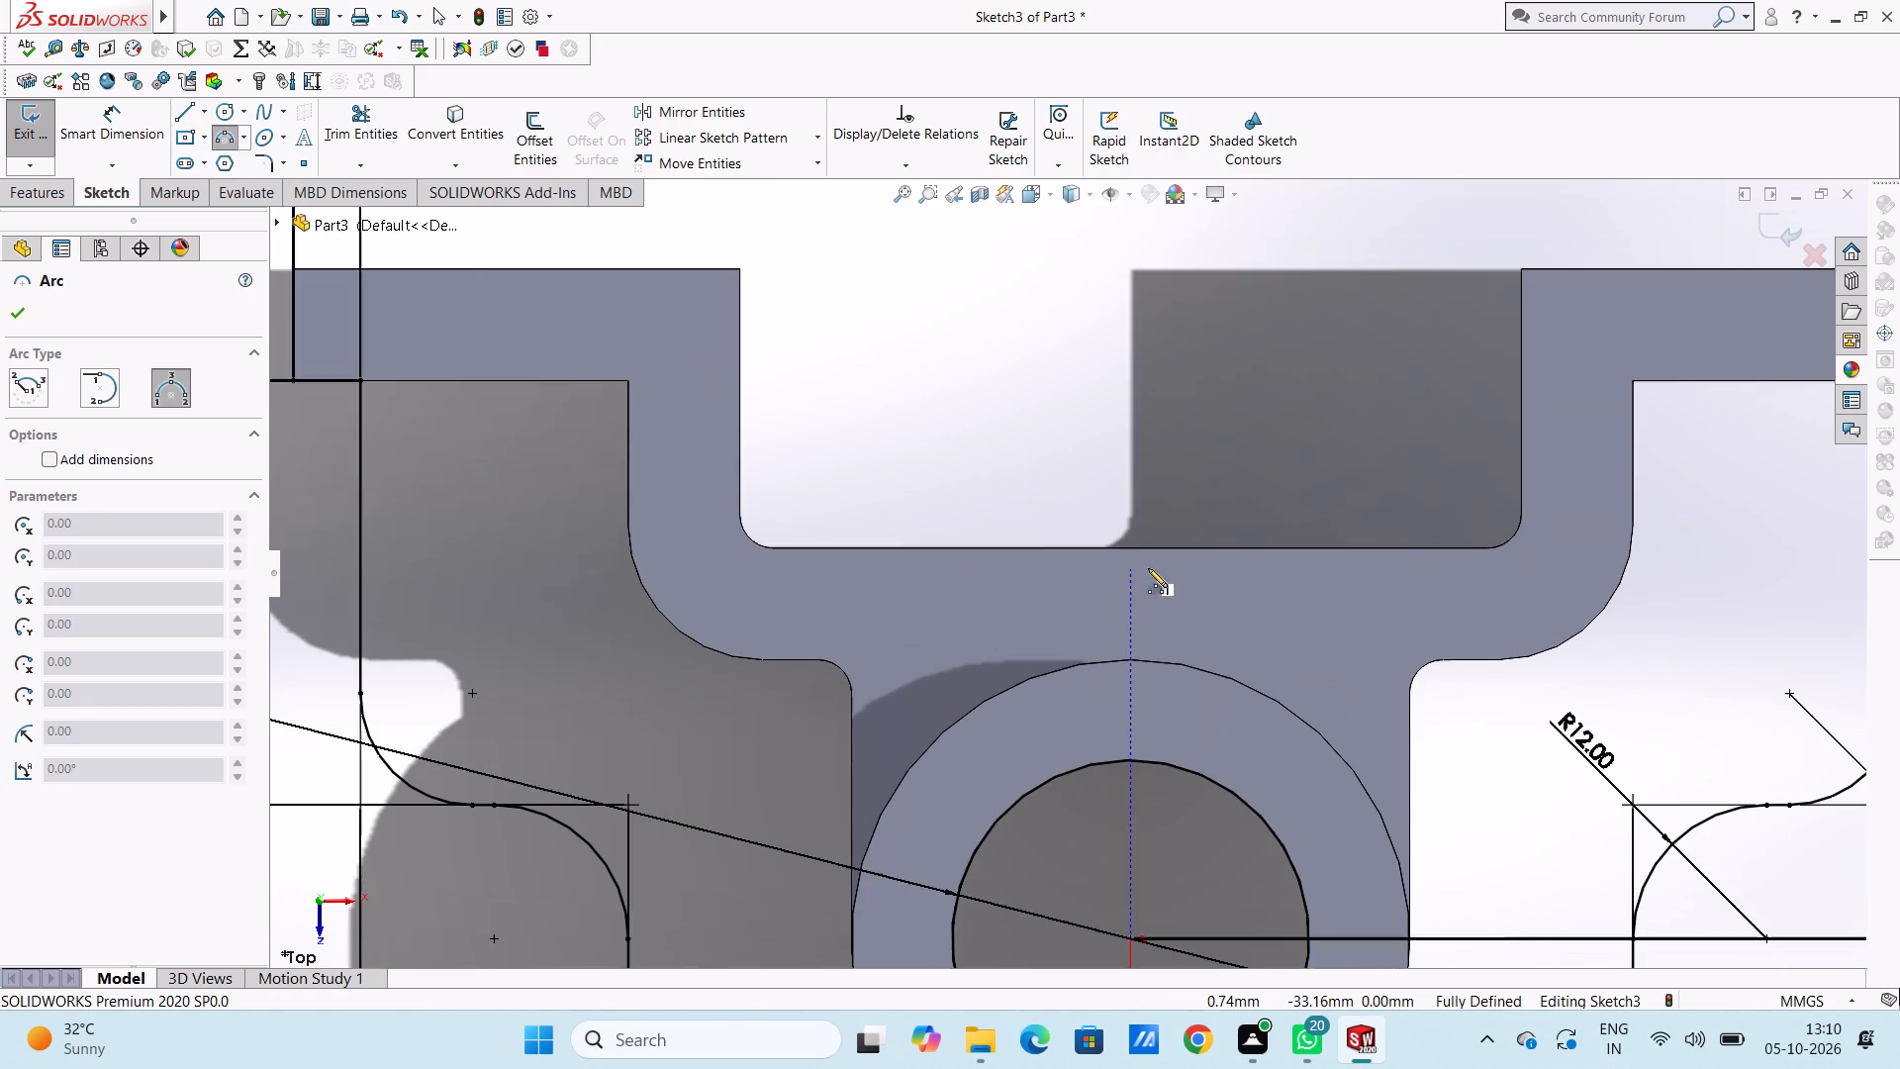
{"action": "scroll", "coordinate": [405, 403], "scroll_direction": "up", "scroll_amount": 3}
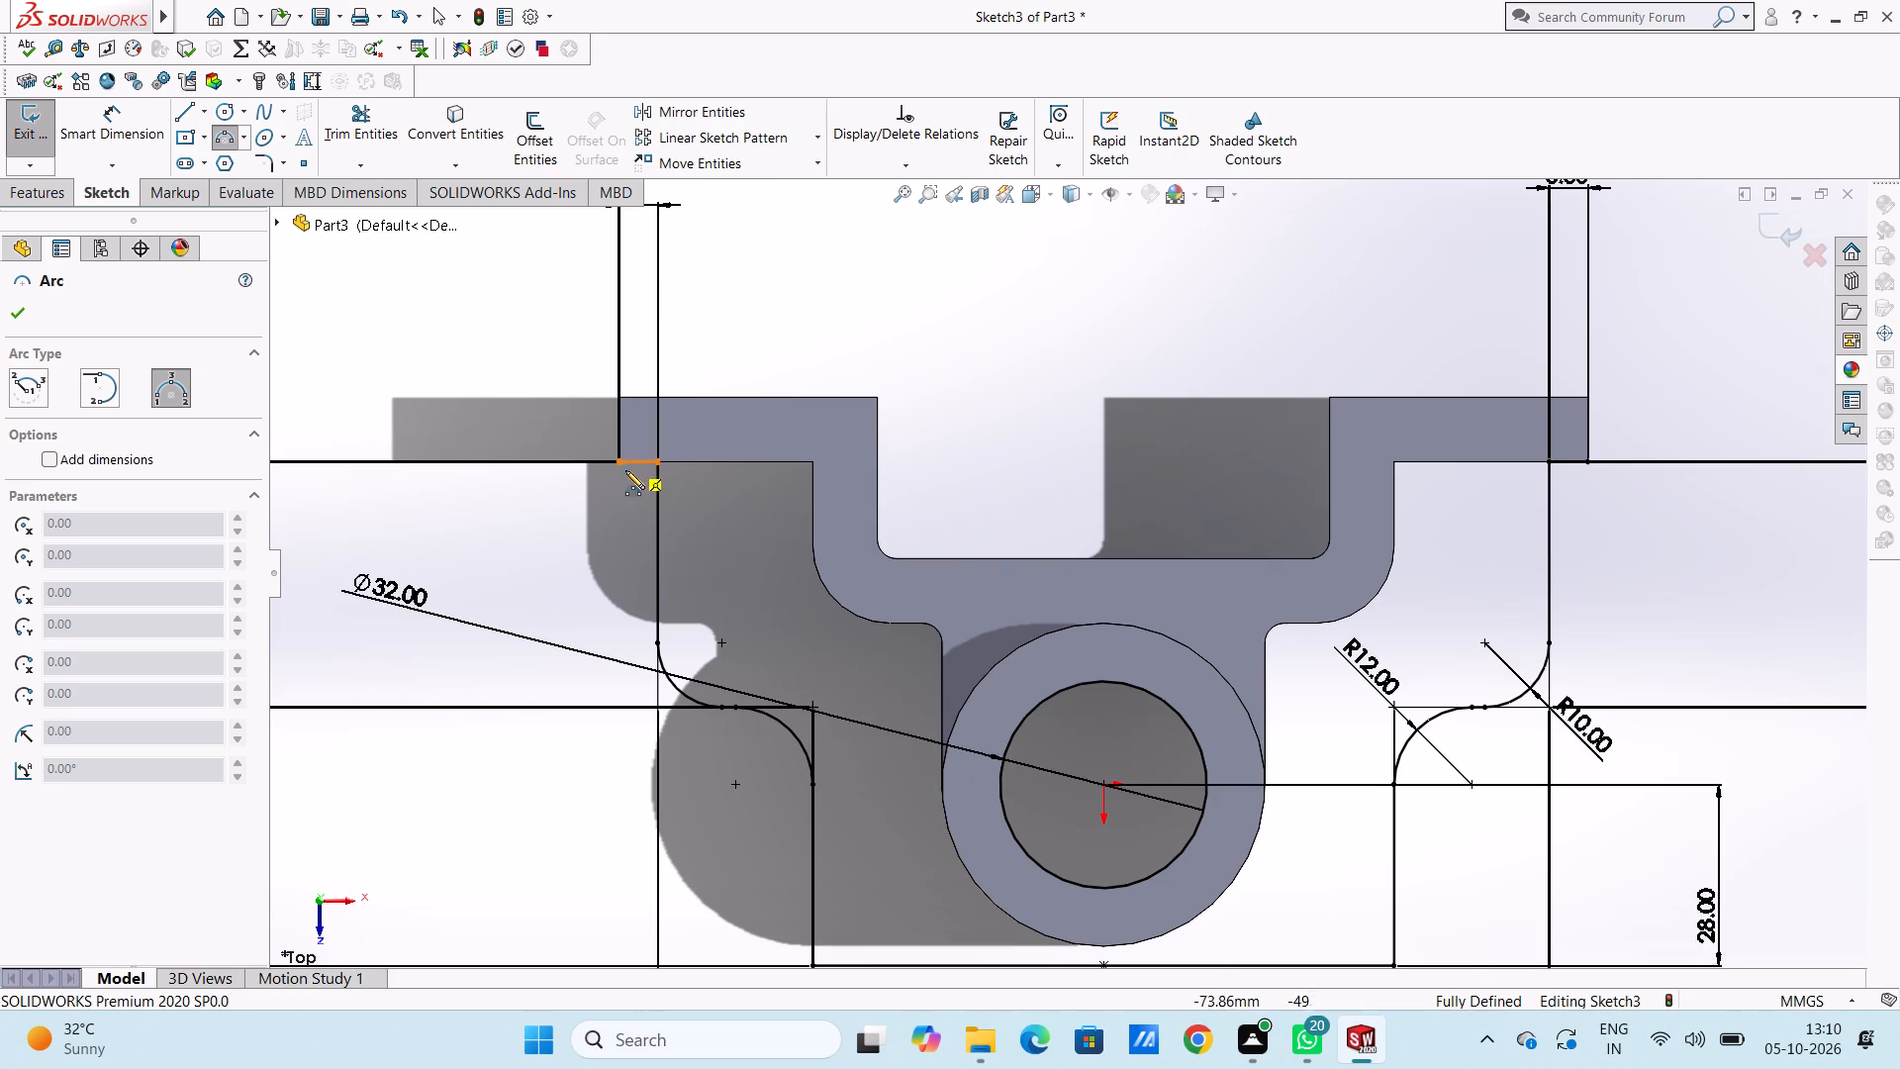
{"action": "left_click", "coordinate": [617, 462]}
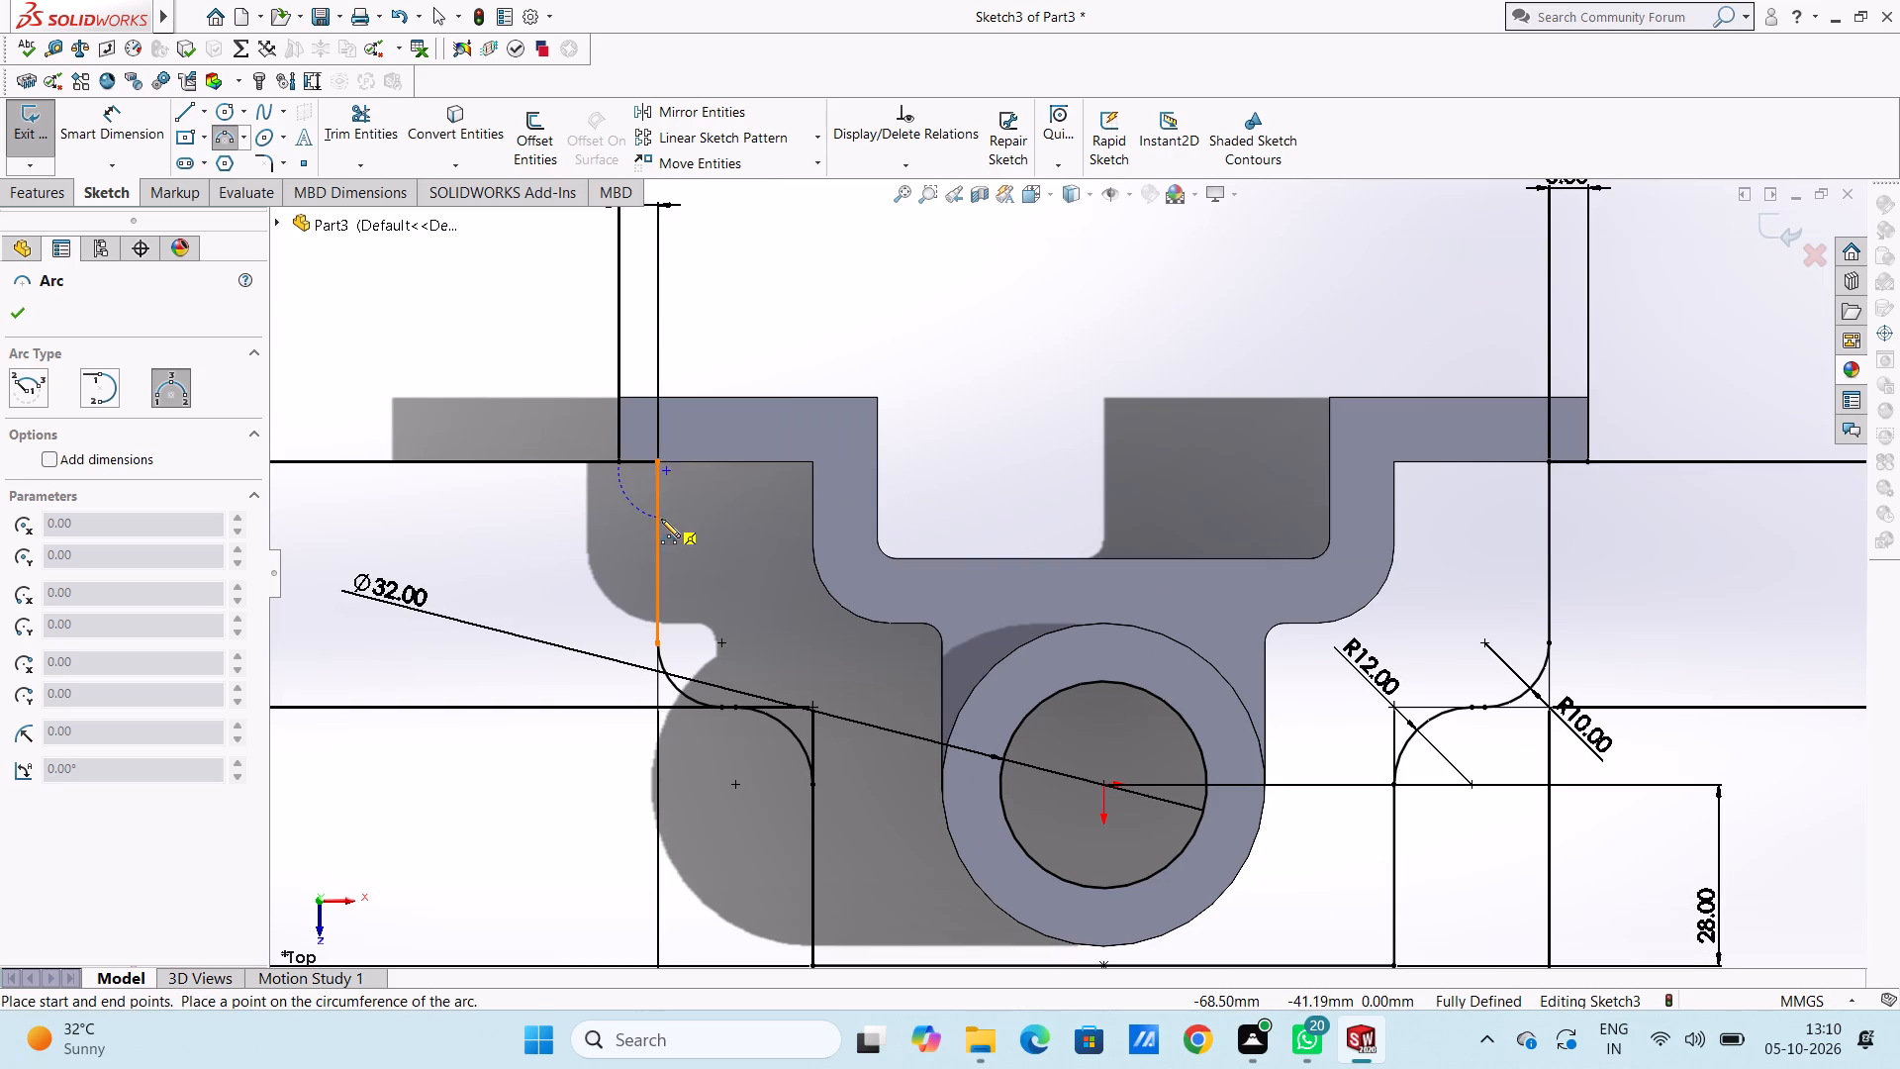
{"action": "left_click", "coordinate": [656, 519]}
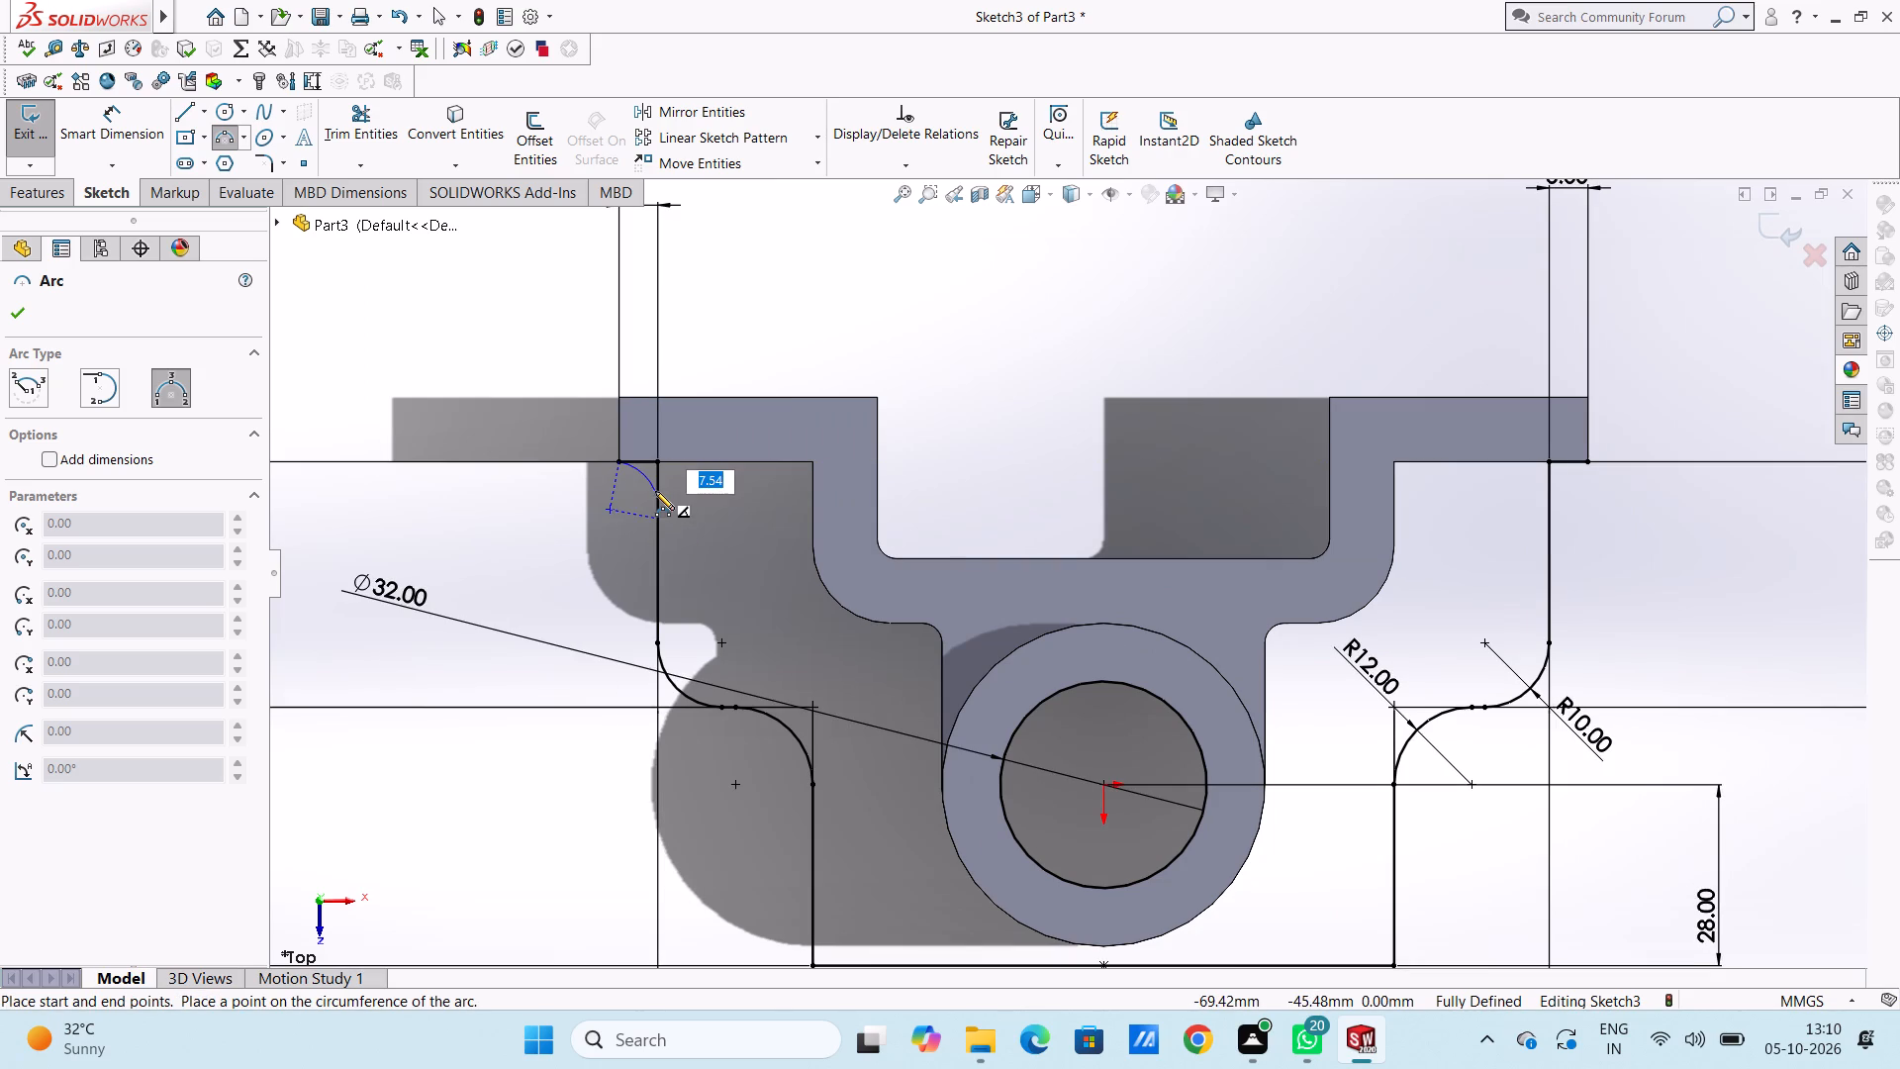
{"action": "key", "text": "6"}
{"action": "key", "text": "Return"}
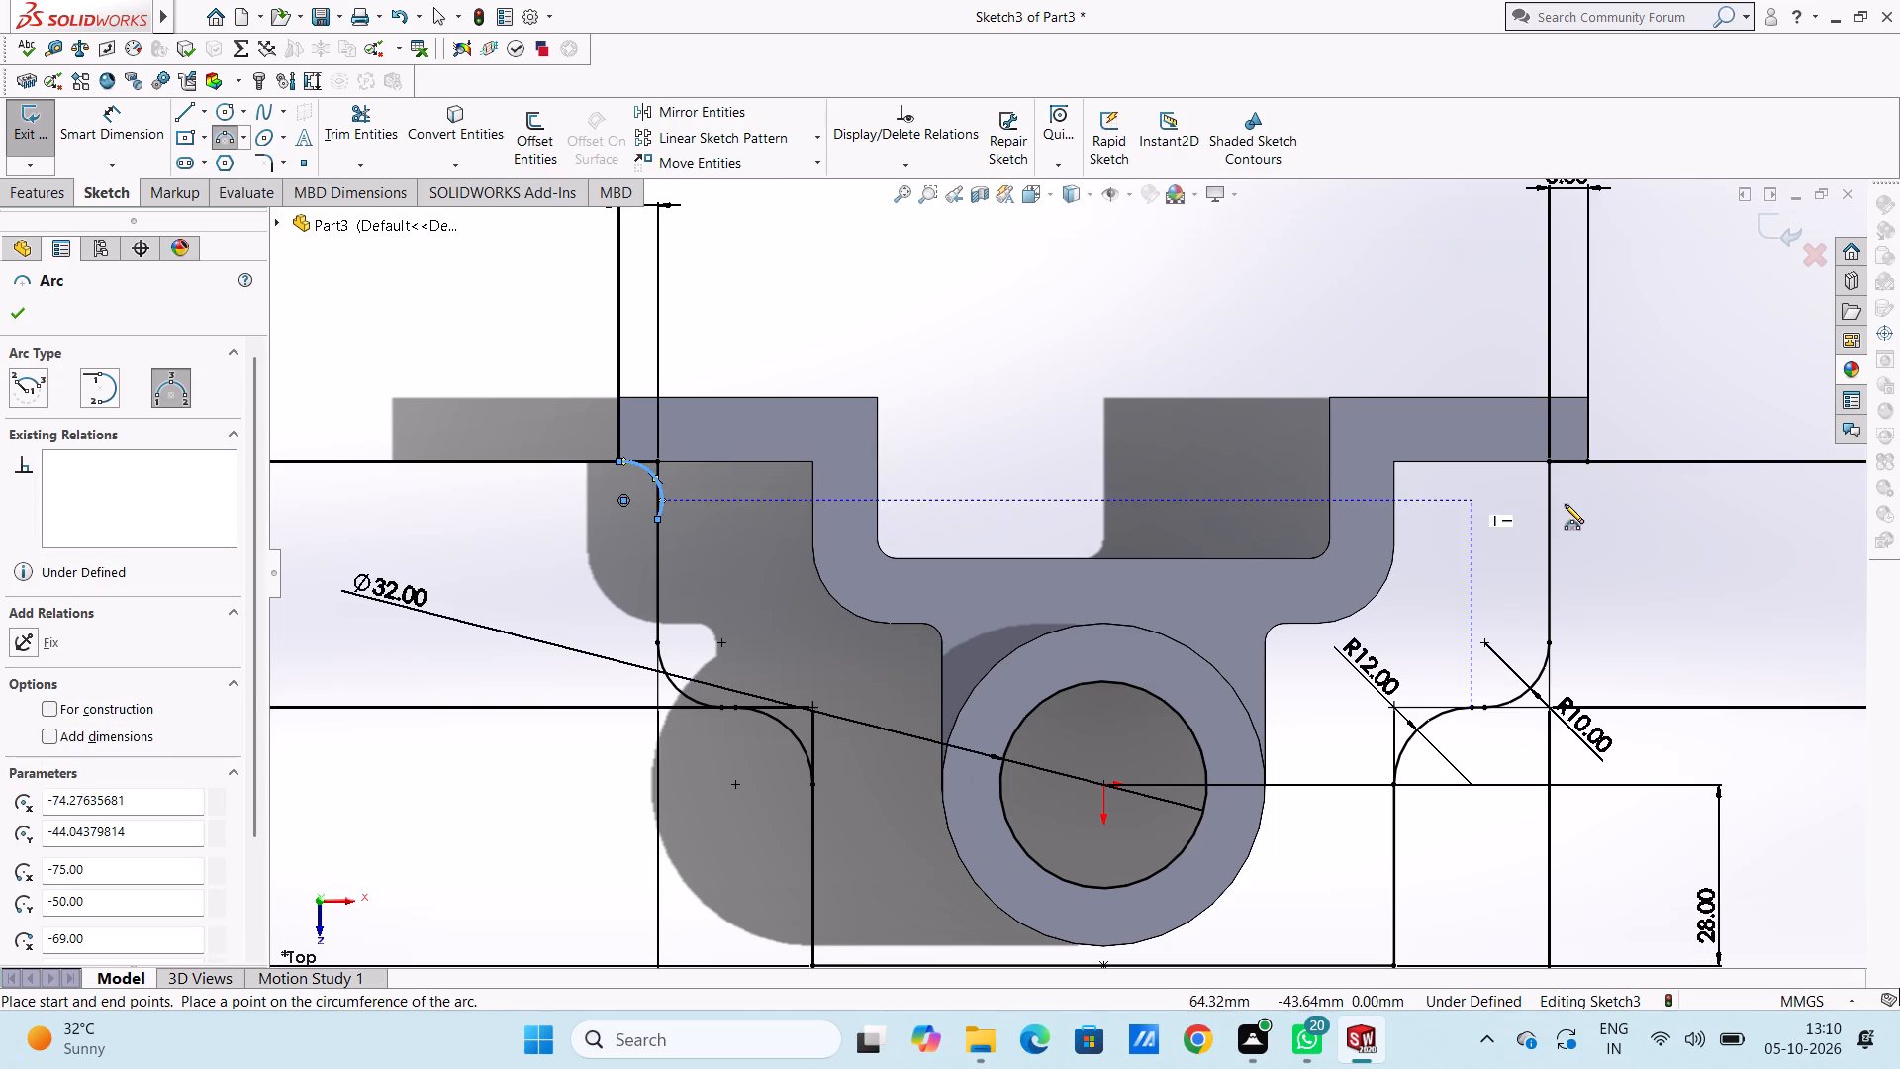
Draw a matching three-point arc of 6 mm radius from the upper-right vertical line to the outer end of the right 6 mm top line.
{"action": "left_click", "coordinate": [1549, 524]}
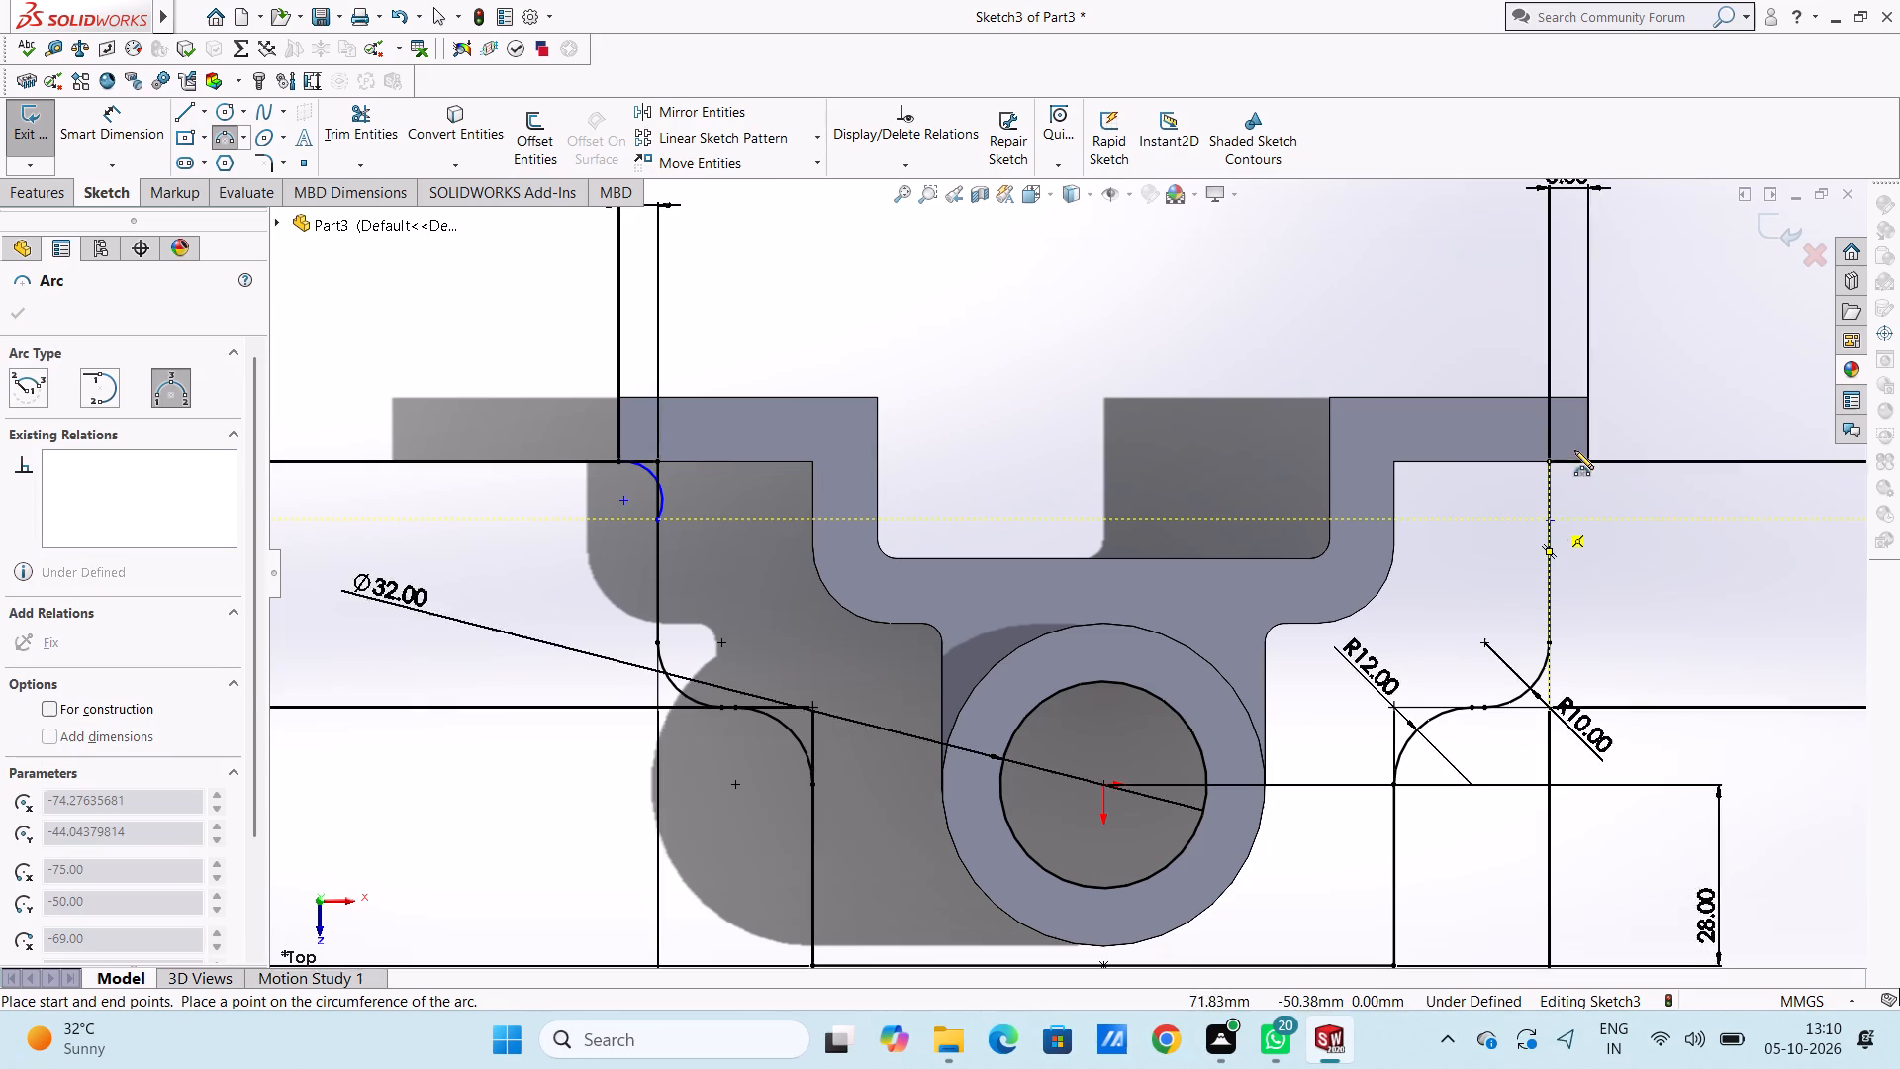
{"action": "left_click", "coordinate": [1589, 464]}
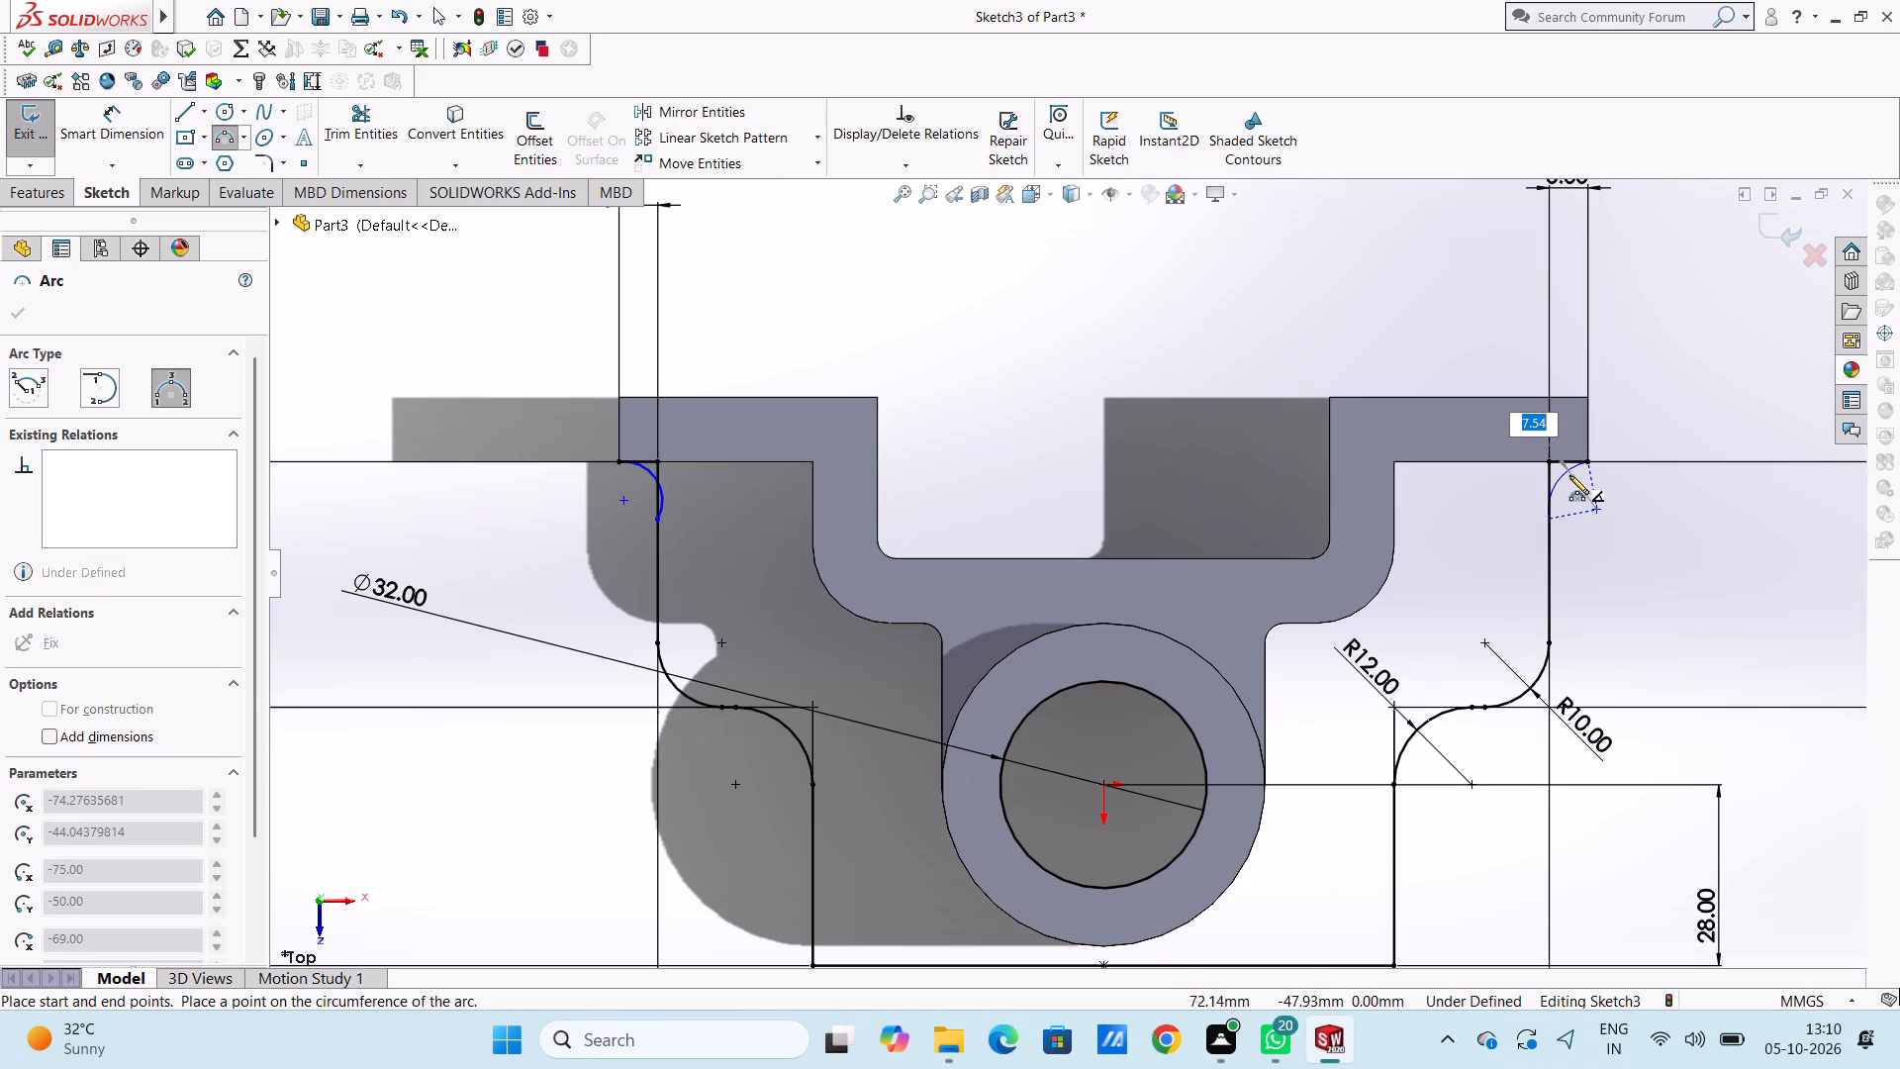
{"action": "key", "text": "6"}
{"action": "key", "text": "Return"}
{"action": "key", "text": "Escape"}
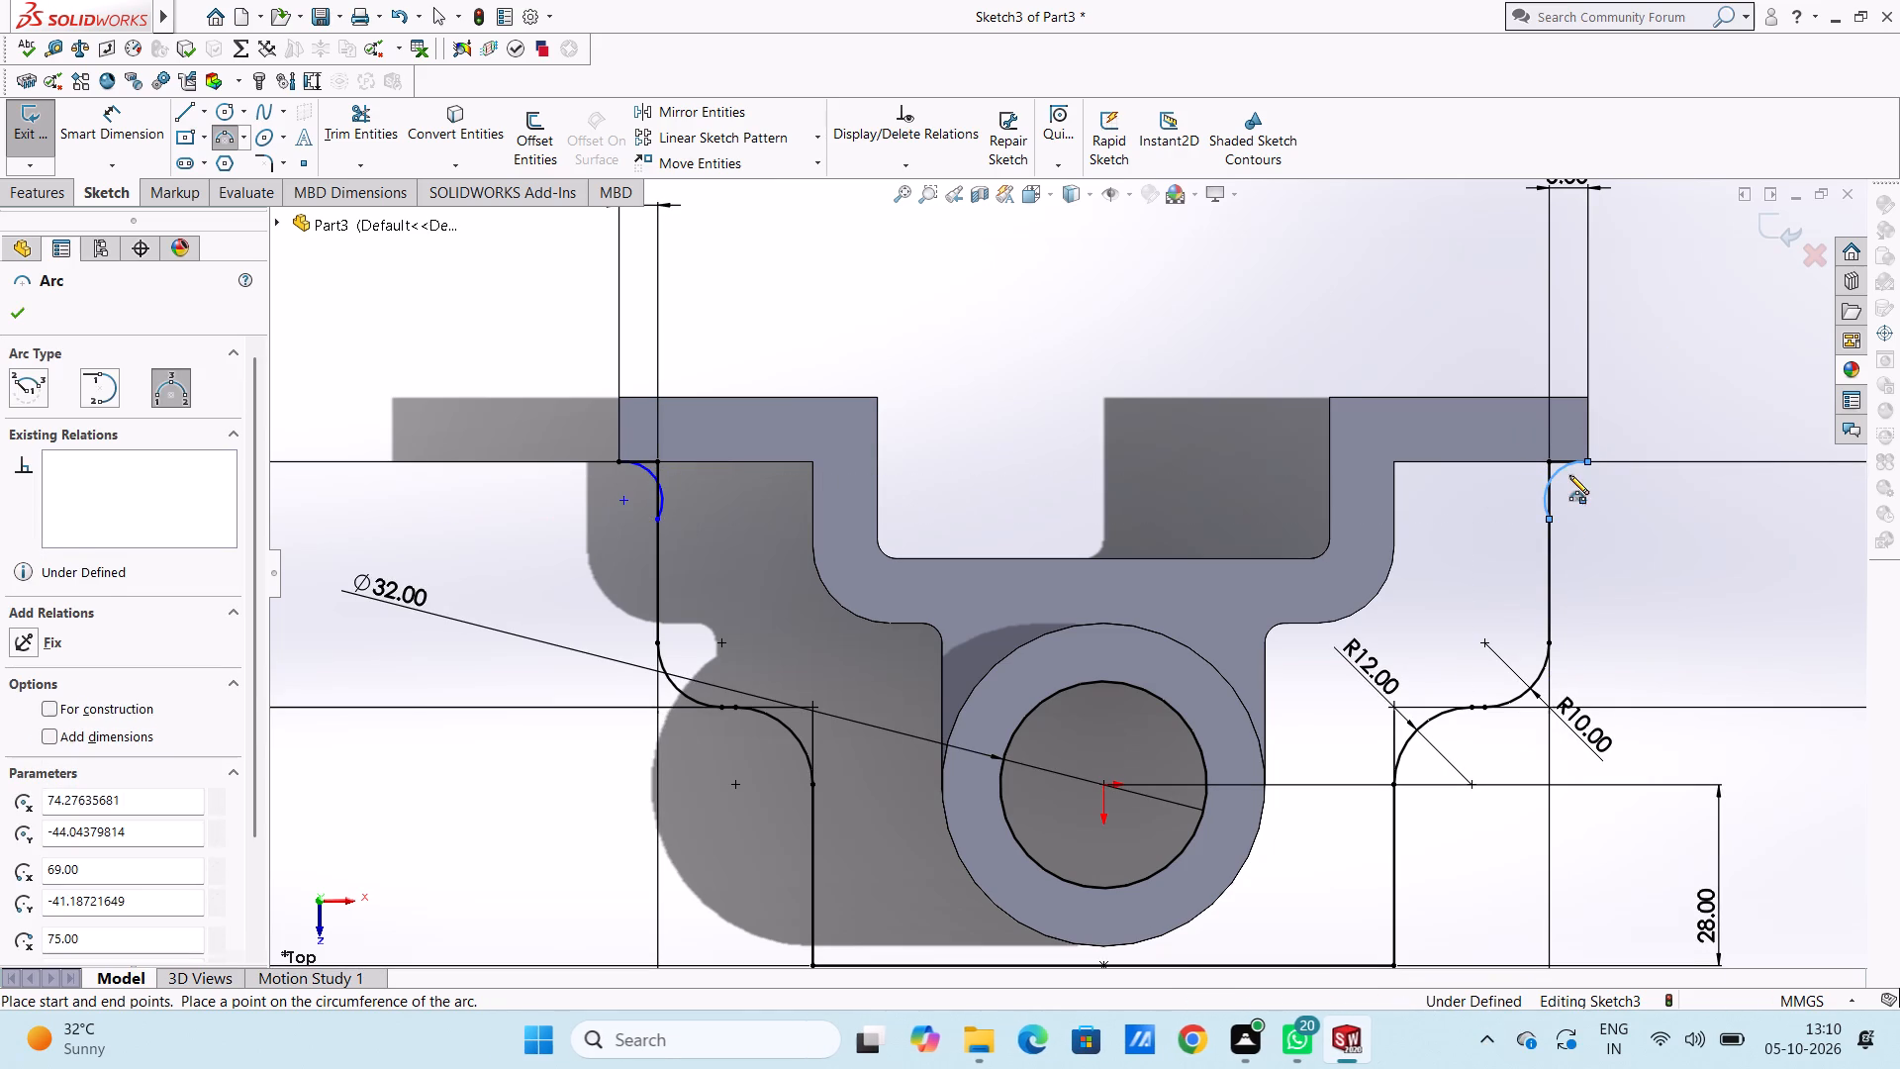
{"action": "key", "text": "Escape"}
{"action": "key", "text": "Escape"}
Add radius dimensions to the two new arcs at the upper ends of the stepped profile.
{"action": "left_click", "coordinate": [80, 123]}
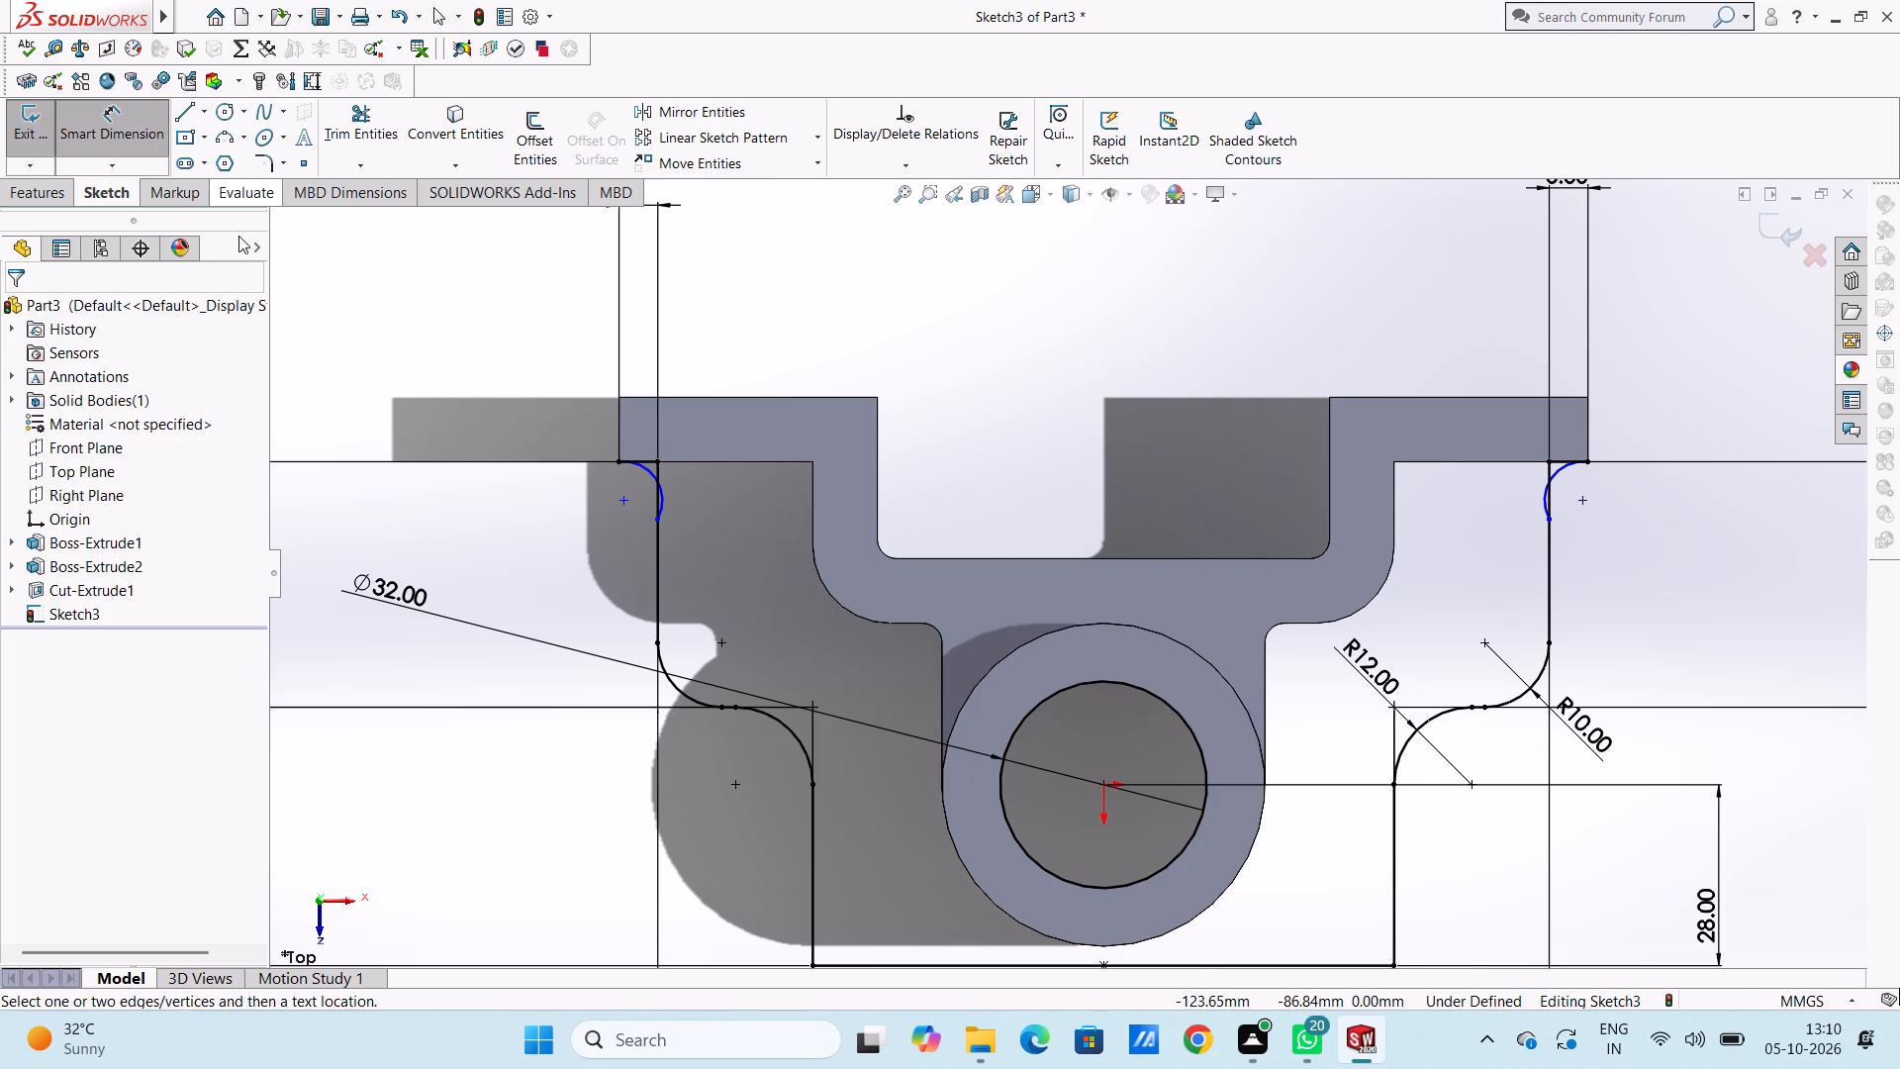
{"action": "left_click", "coordinate": [668, 499]}
{"action": "left_click", "coordinate": [988, 285]}
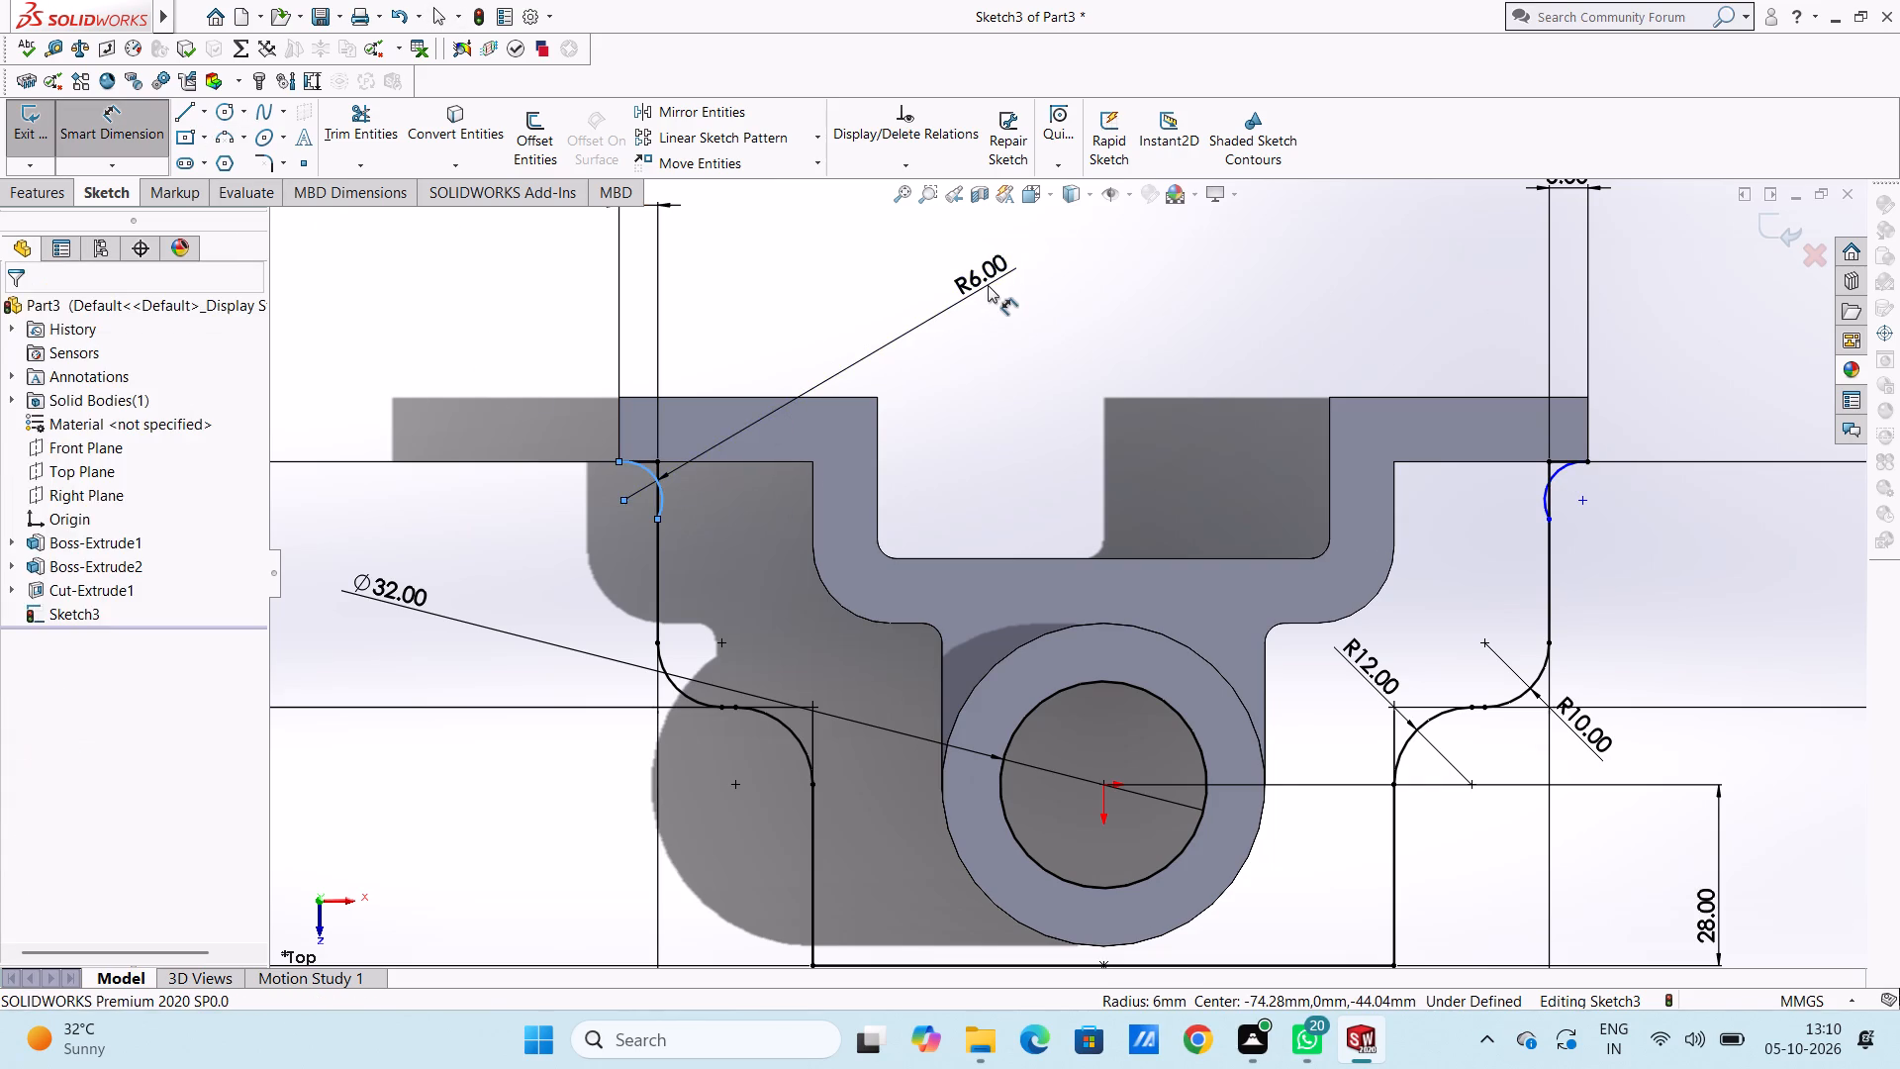
{"action": "left_click", "coordinate": [907, 255]}
{"action": "left_click", "coordinate": [857, 269]}
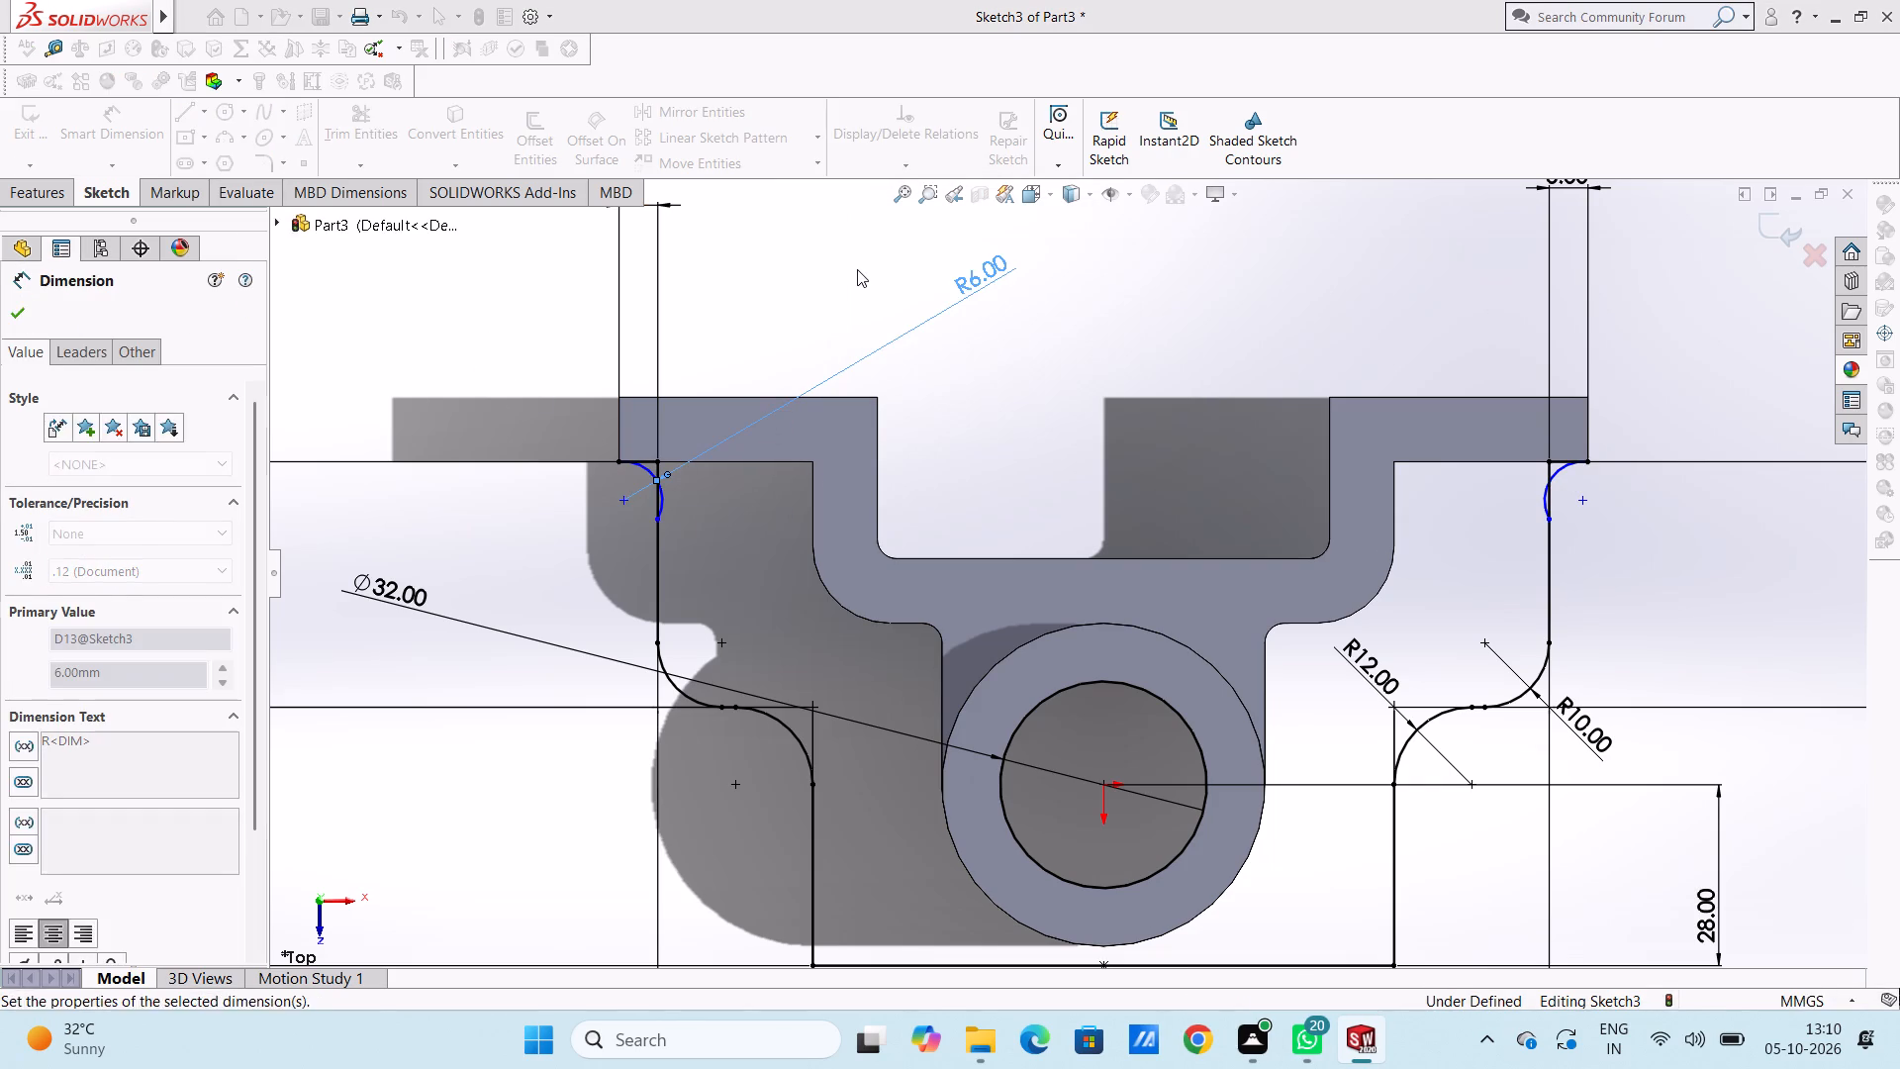
{"action": "left_click", "coordinate": [1558, 472]}
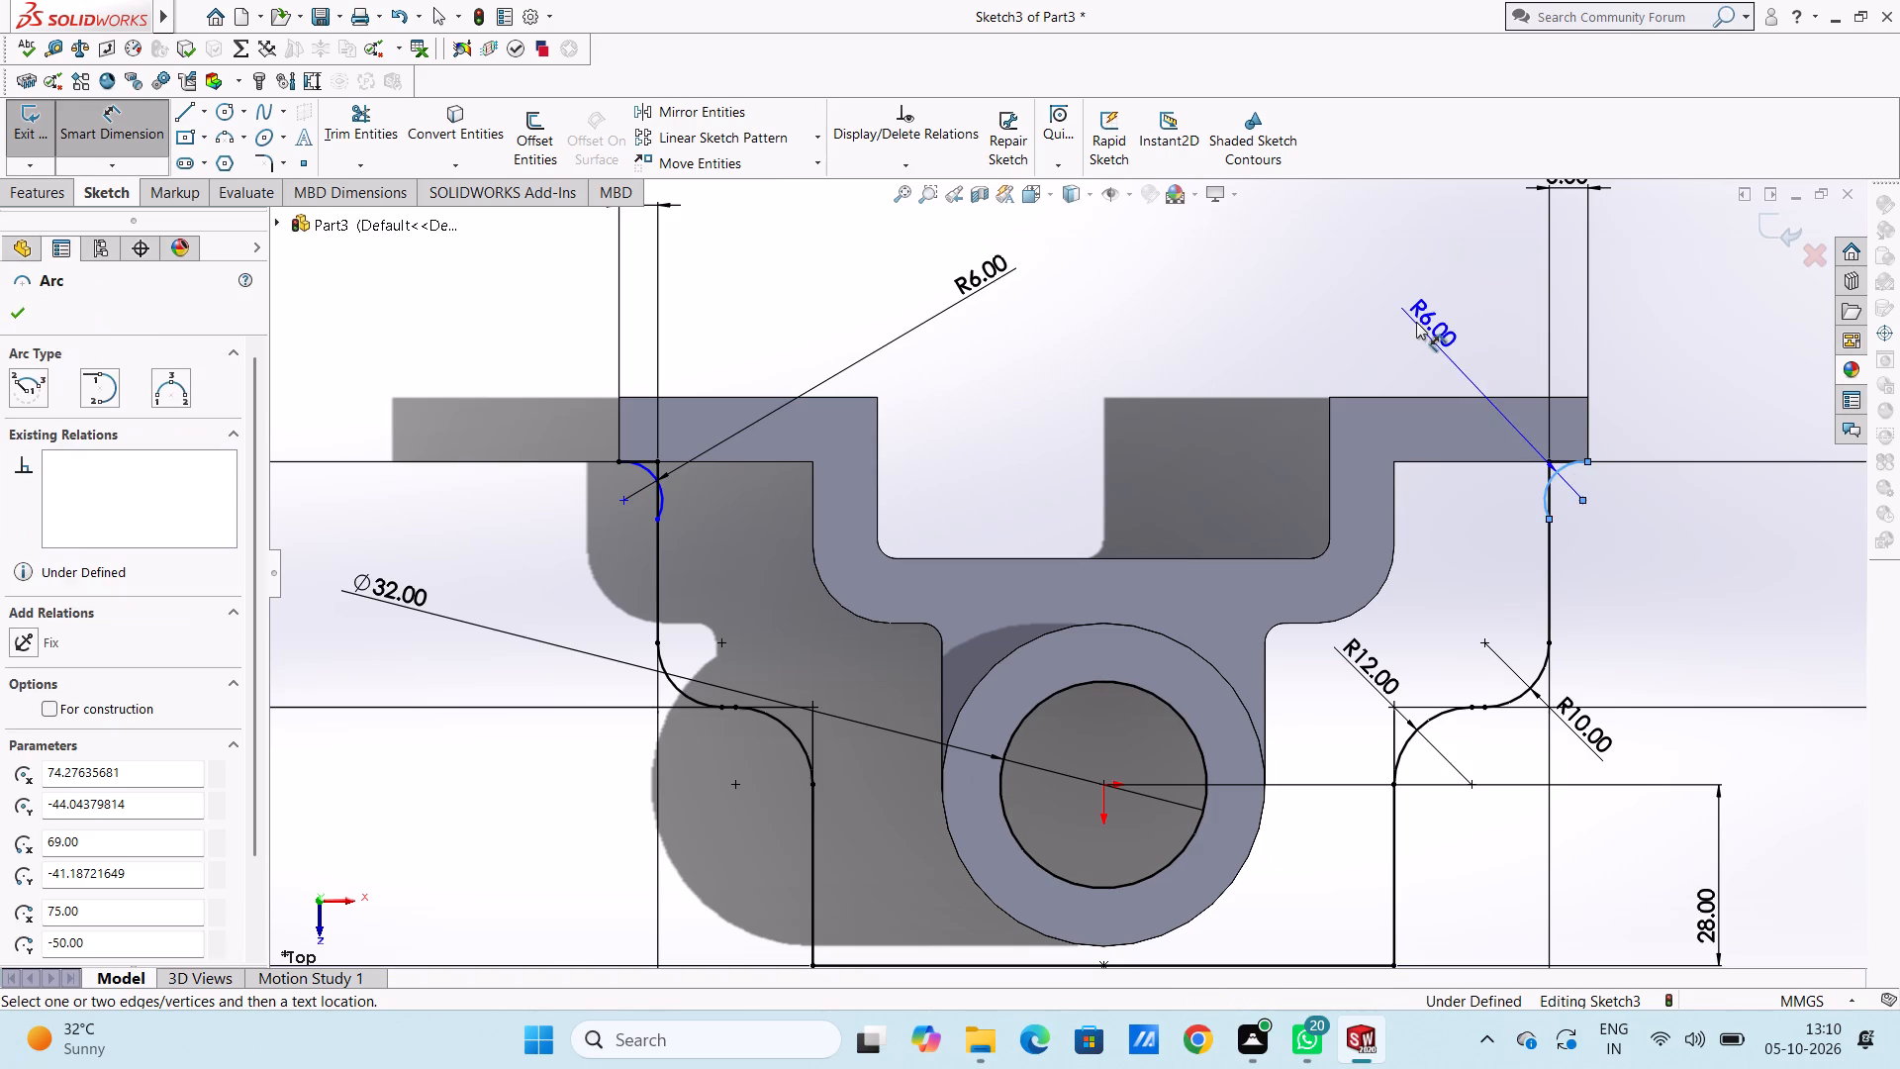
{"action": "left_click", "coordinate": [1405, 302]}
{"action": "left_click", "coordinate": [1321, 273]}
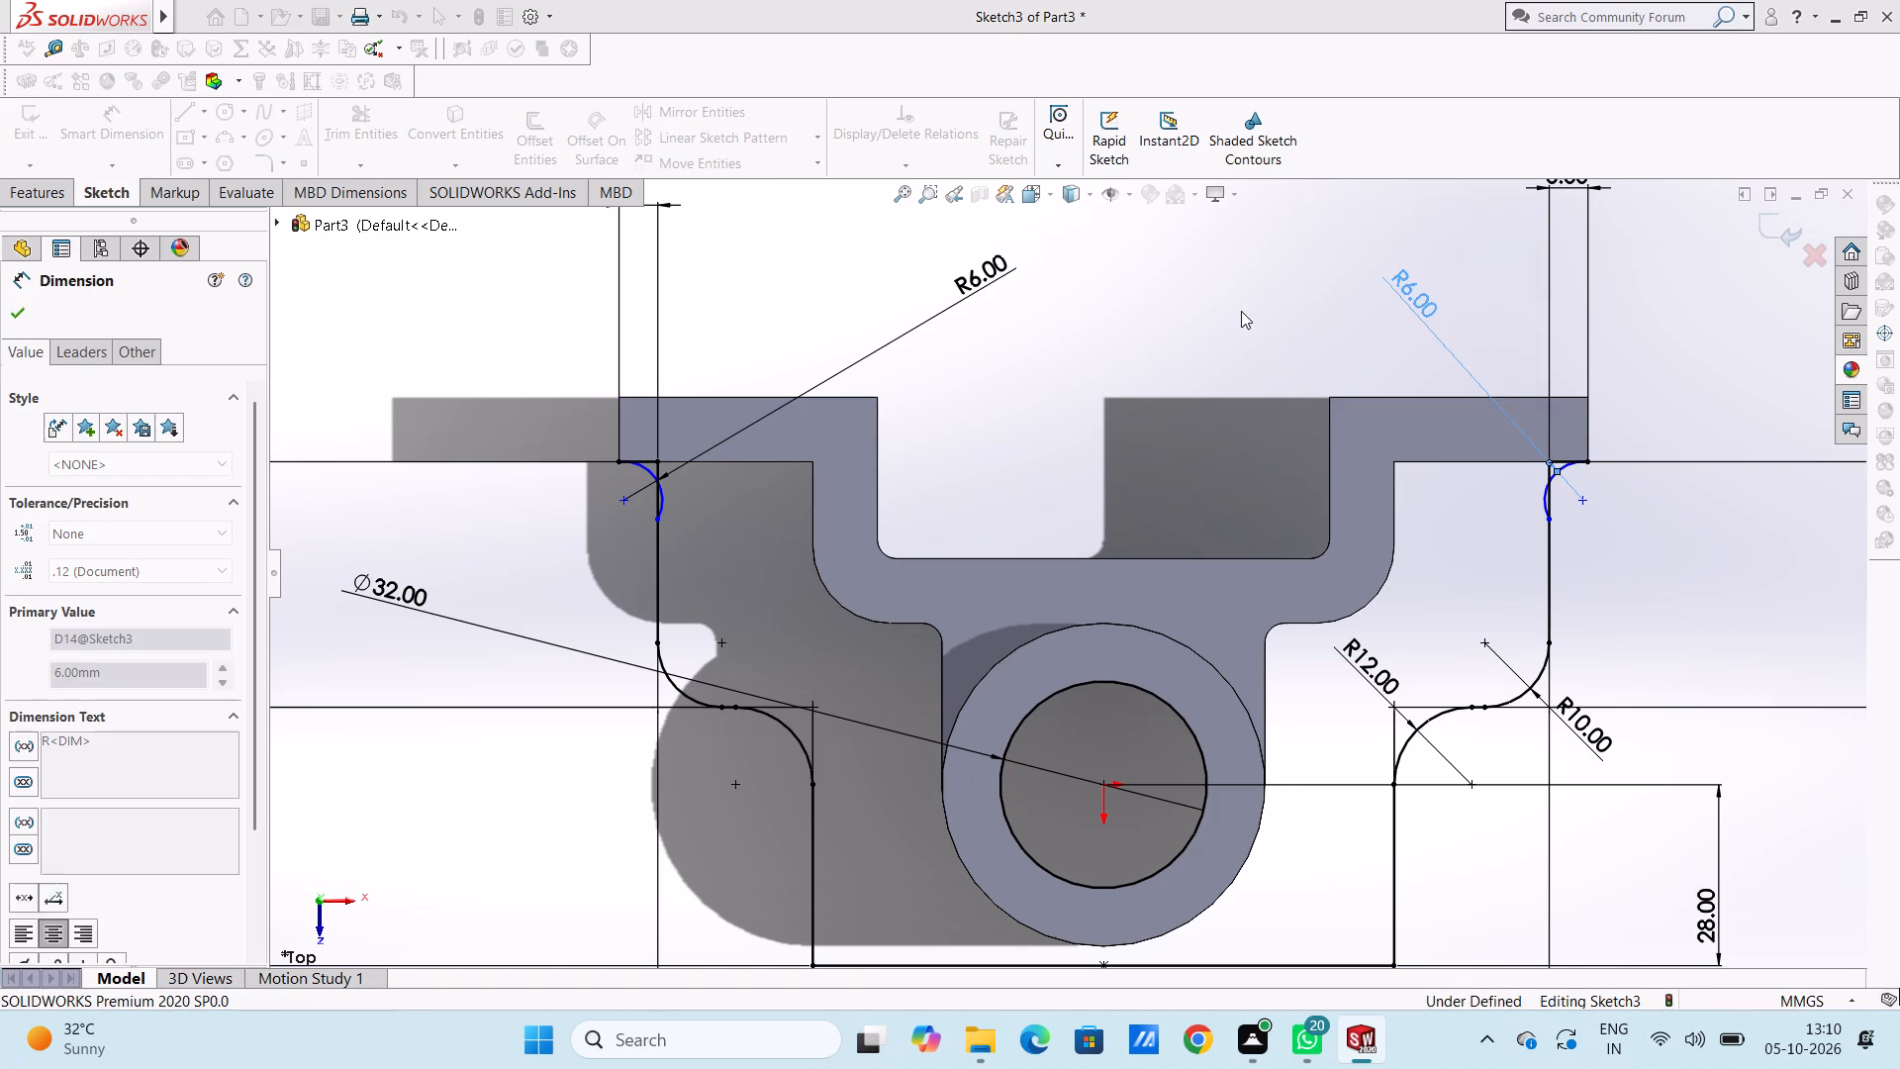
{"action": "left_click", "coordinate": [1241, 311]}
{"action": "key", "text": "Escape"}
{"action": "key", "text": "Escape"}
{"action": "key", "text": "Escape"}
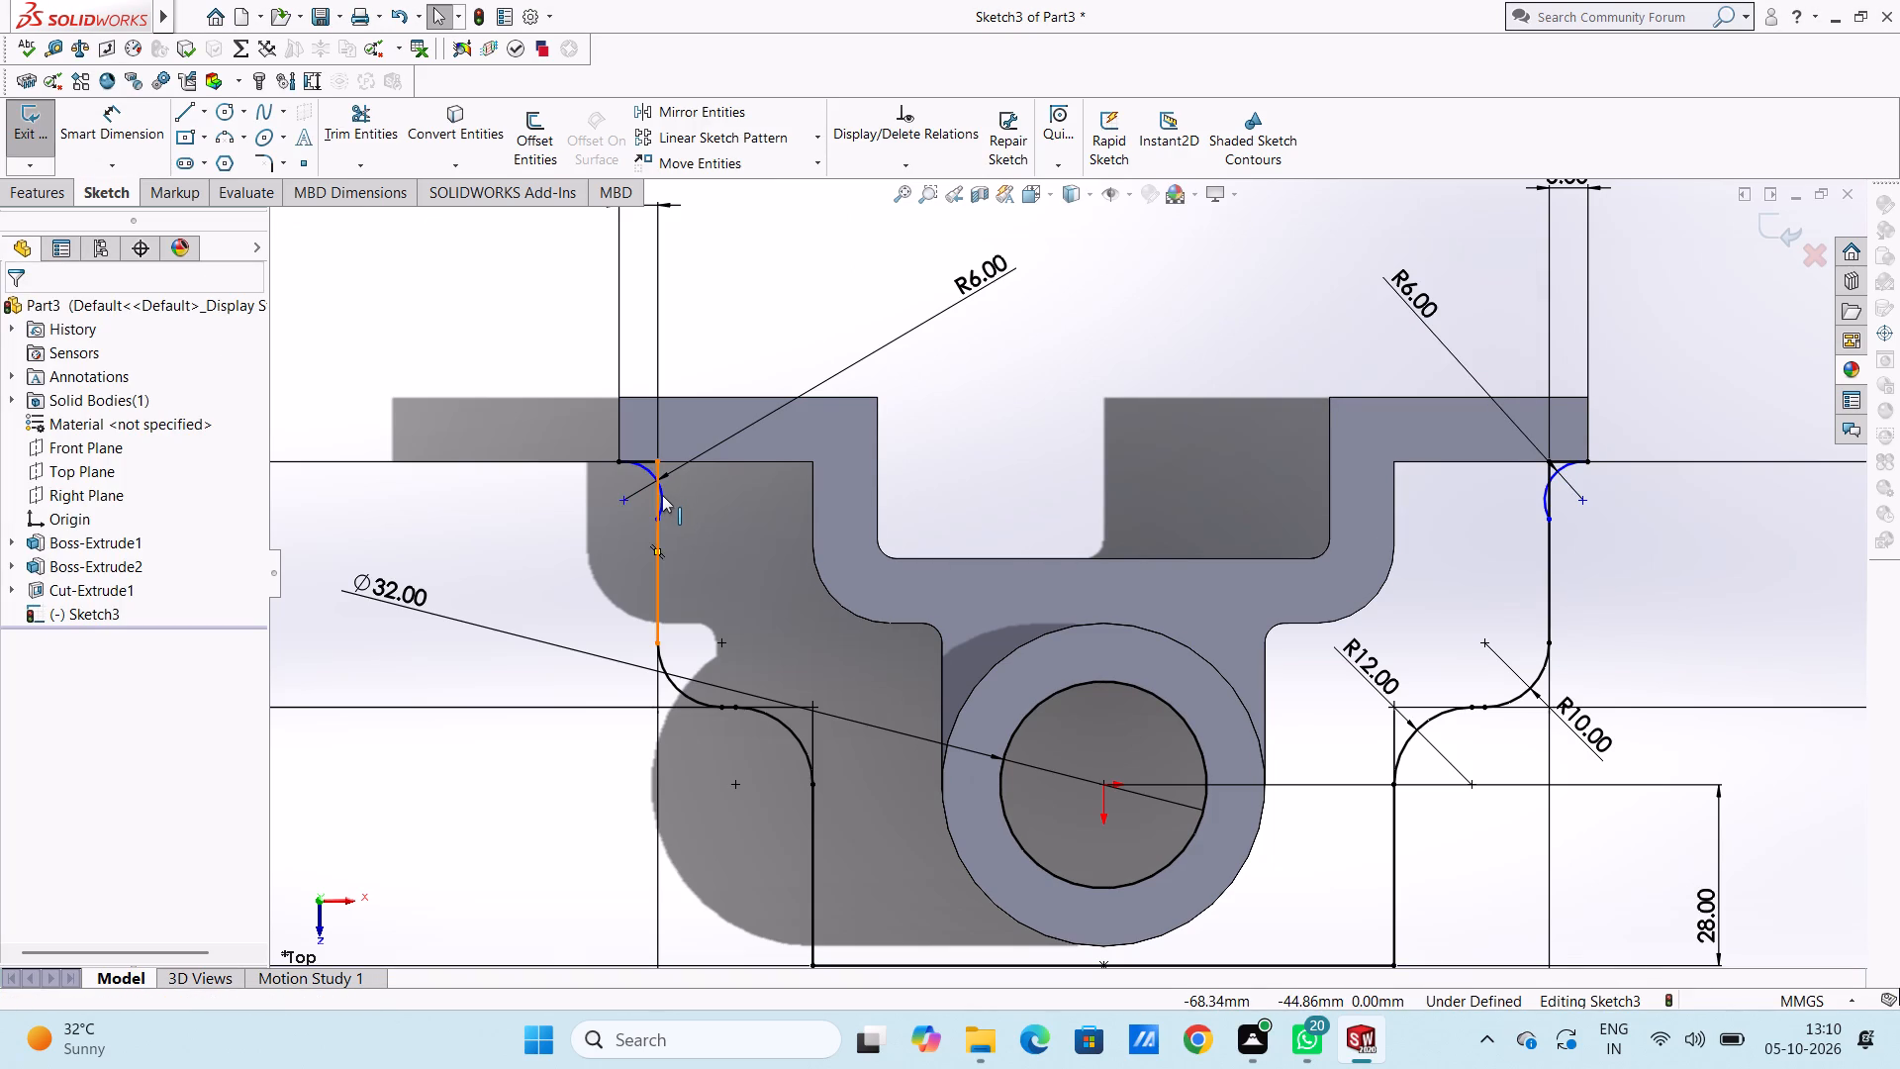
Make each of the two upper arcs tangent to its adjoining upper vertical line.
{"action": "left_click", "coordinate": [665, 497]}
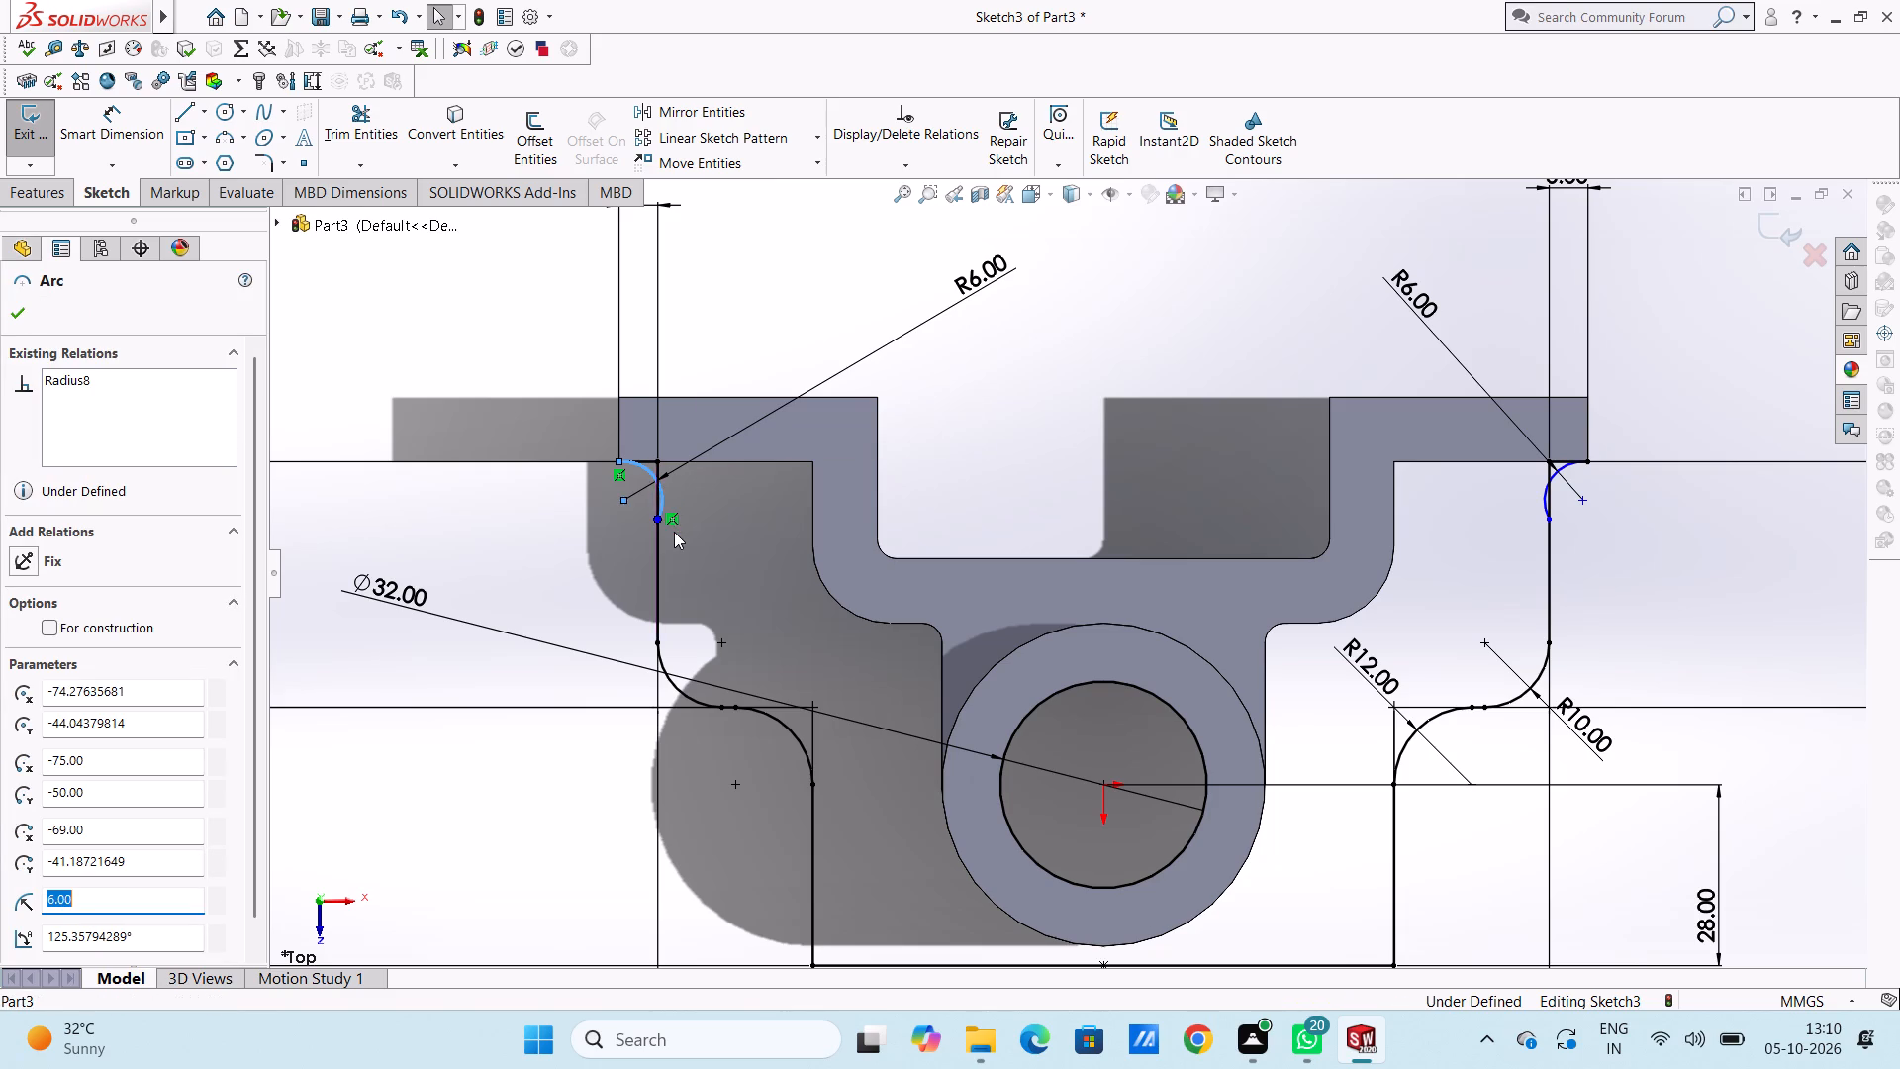
{"action": "left_click", "coordinate": [658, 540], "text": "ctrl"}
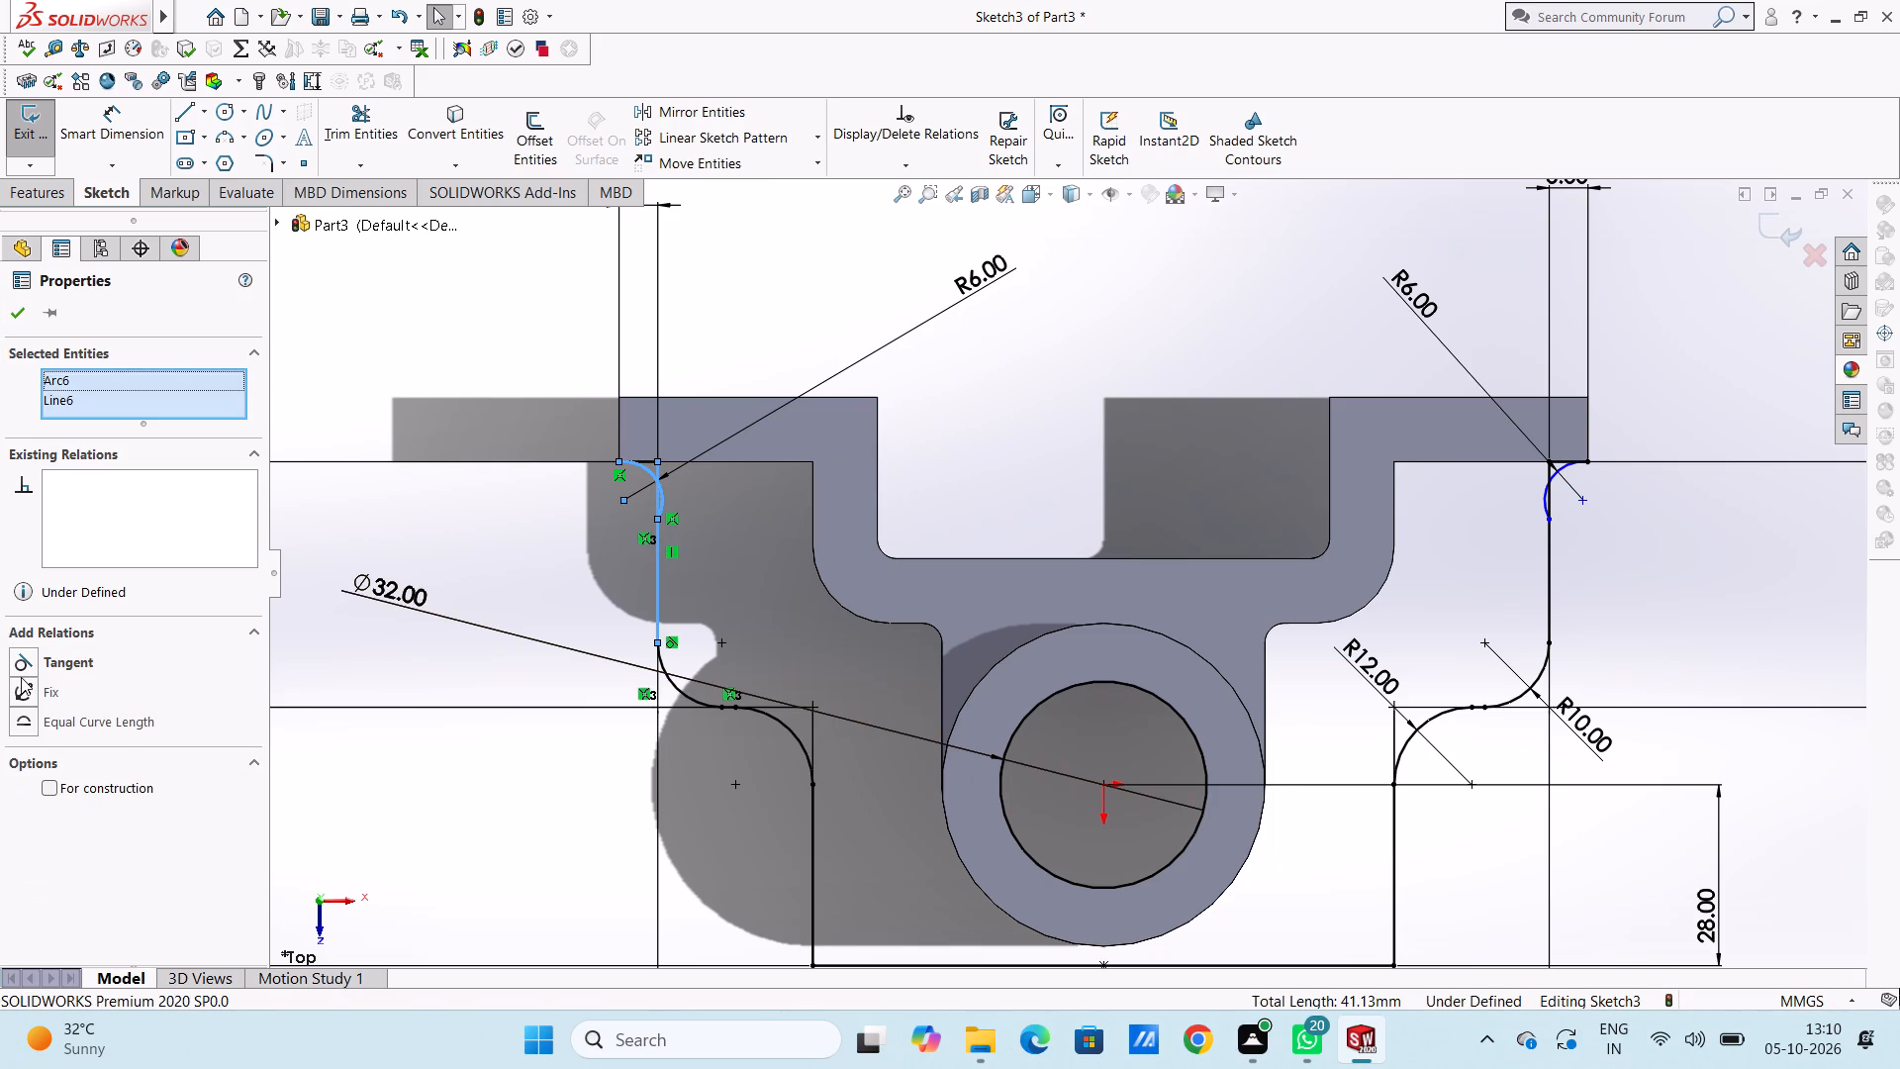
{"action": "left_click", "coordinate": [24, 667]}
{"action": "left_click", "coordinate": [355, 579]}
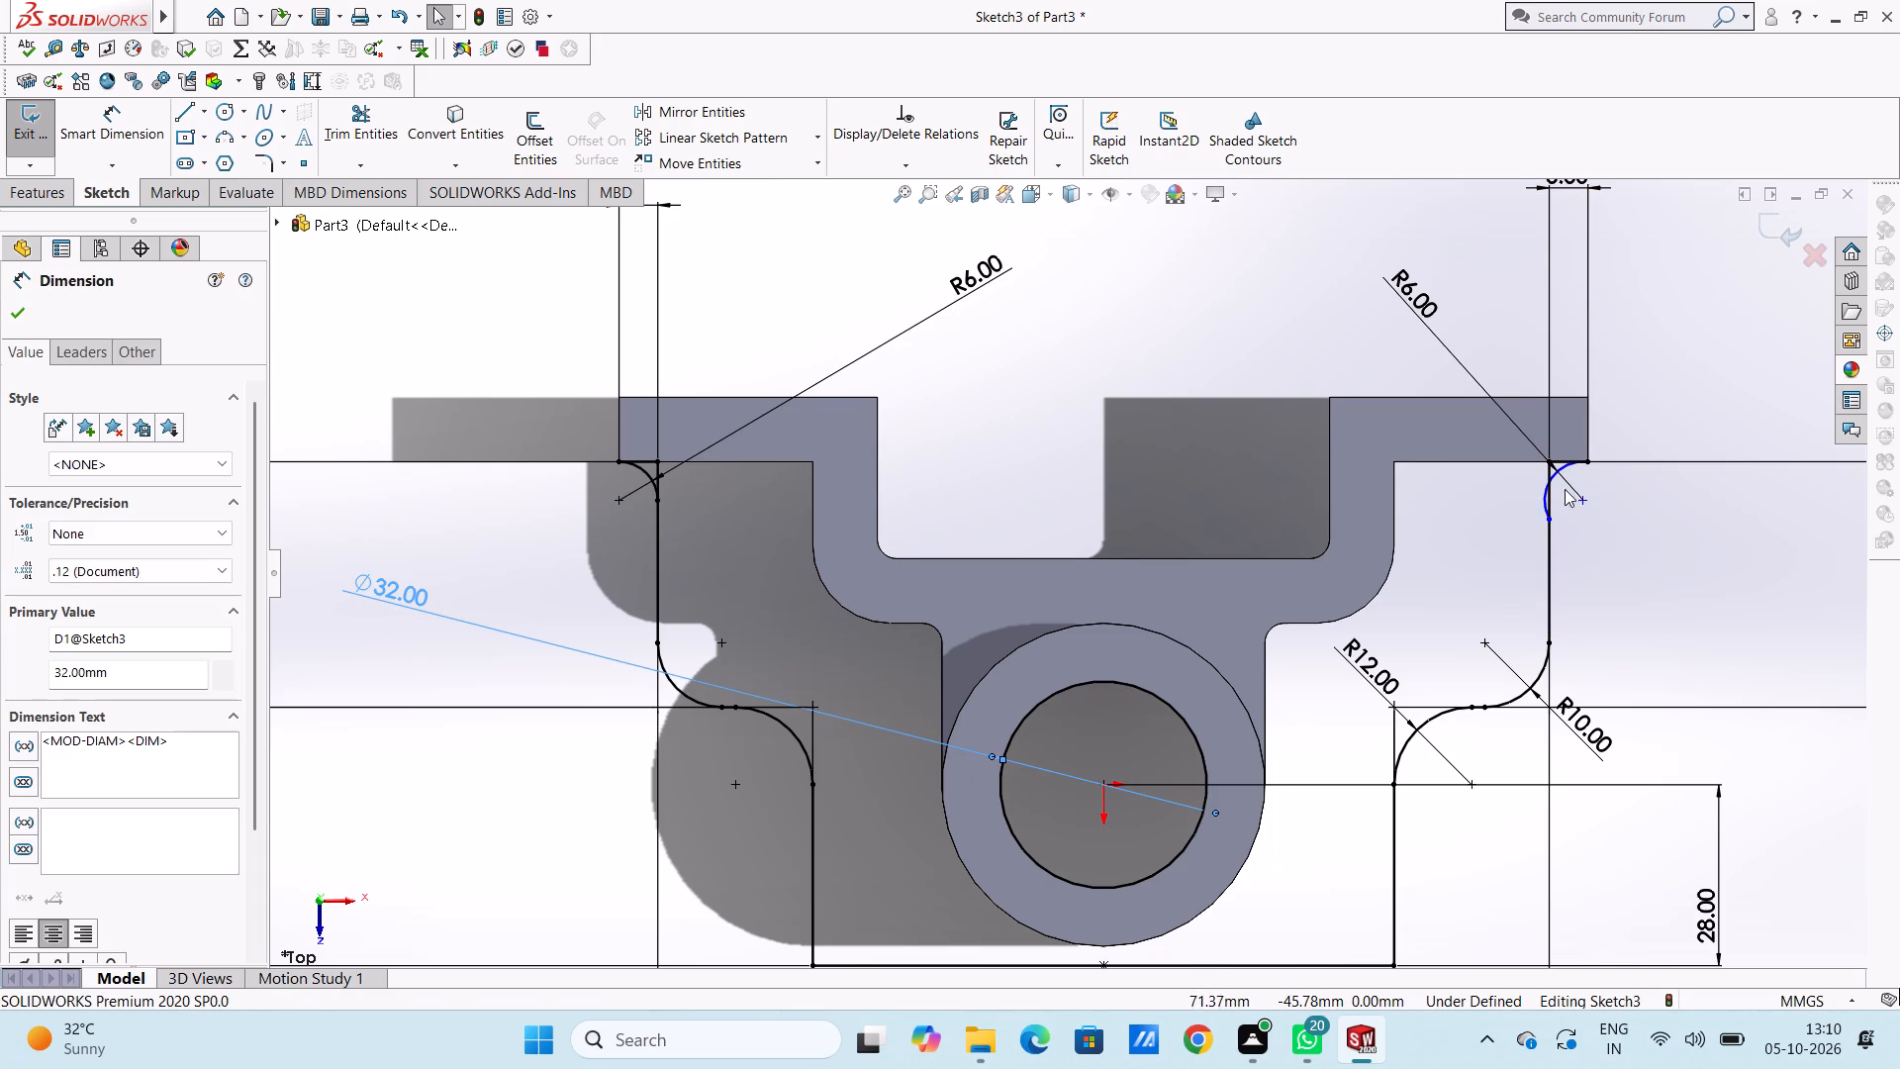
{"action": "scroll", "coordinate": [1565, 489], "scroll_direction": "up", "scroll_amount": 3}
{"action": "scroll", "coordinate": [1443, 504], "scroll_direction": "down", "scroll_amount": 3}
{"action": "scroll", "coordinate": [1265, 522], "scroll_direction": "down", "scroll_amount": 6}
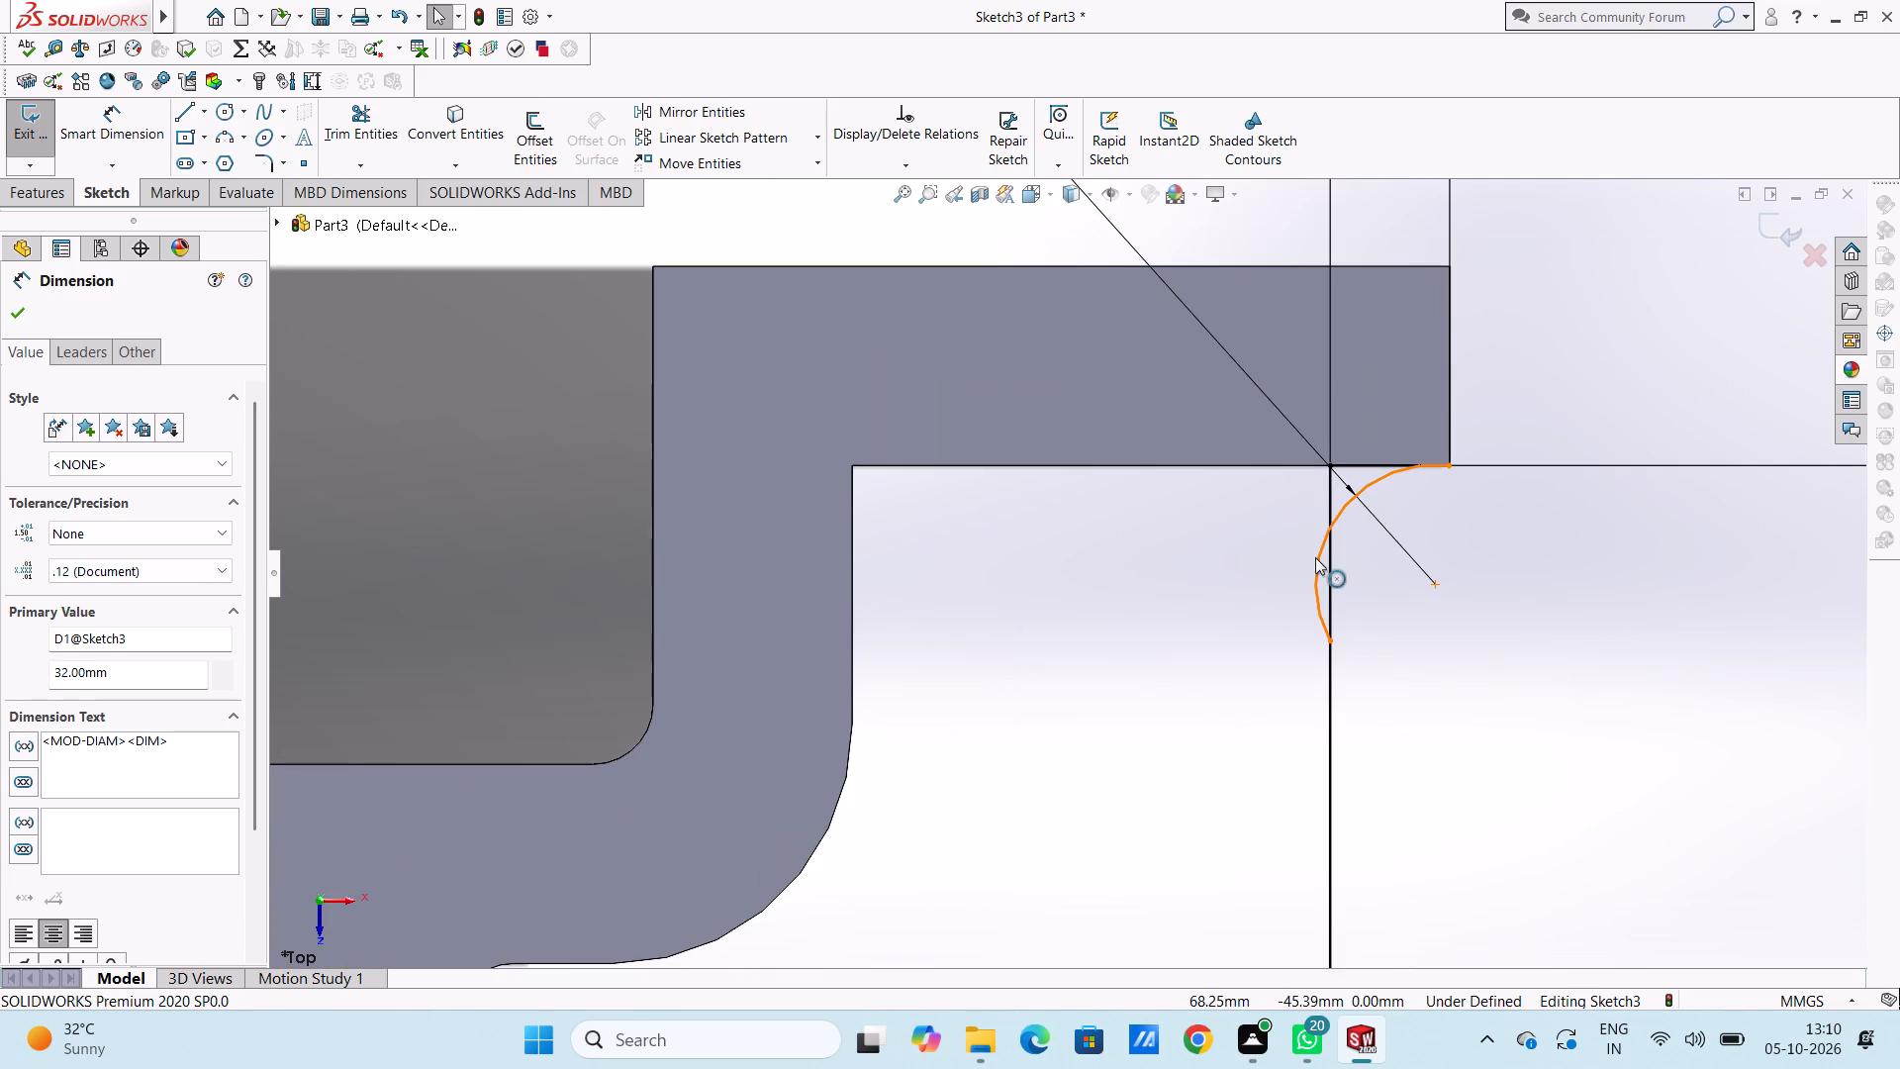
{"action": "left_click", "coordinate": [1315, 558]}
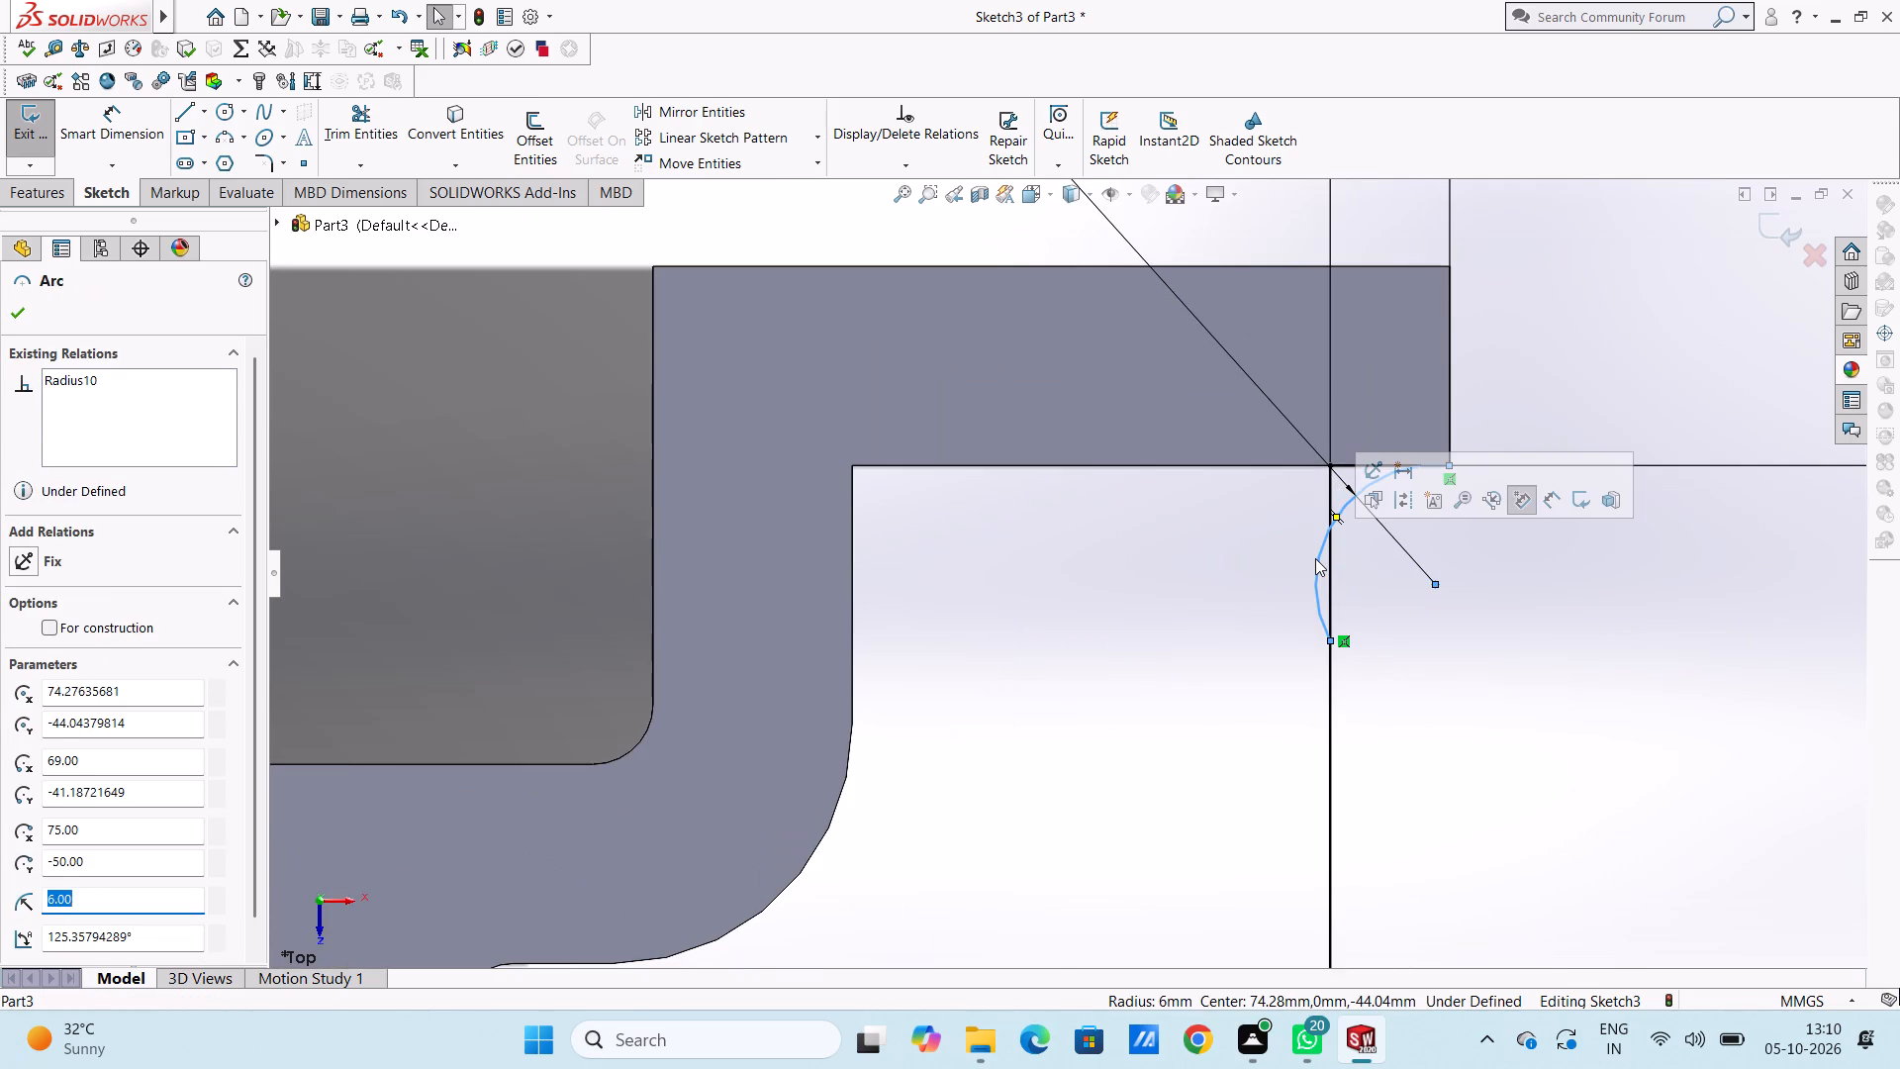
{"action": "left_click", "coordinate": [1332, 578], "text": "ctrl"}
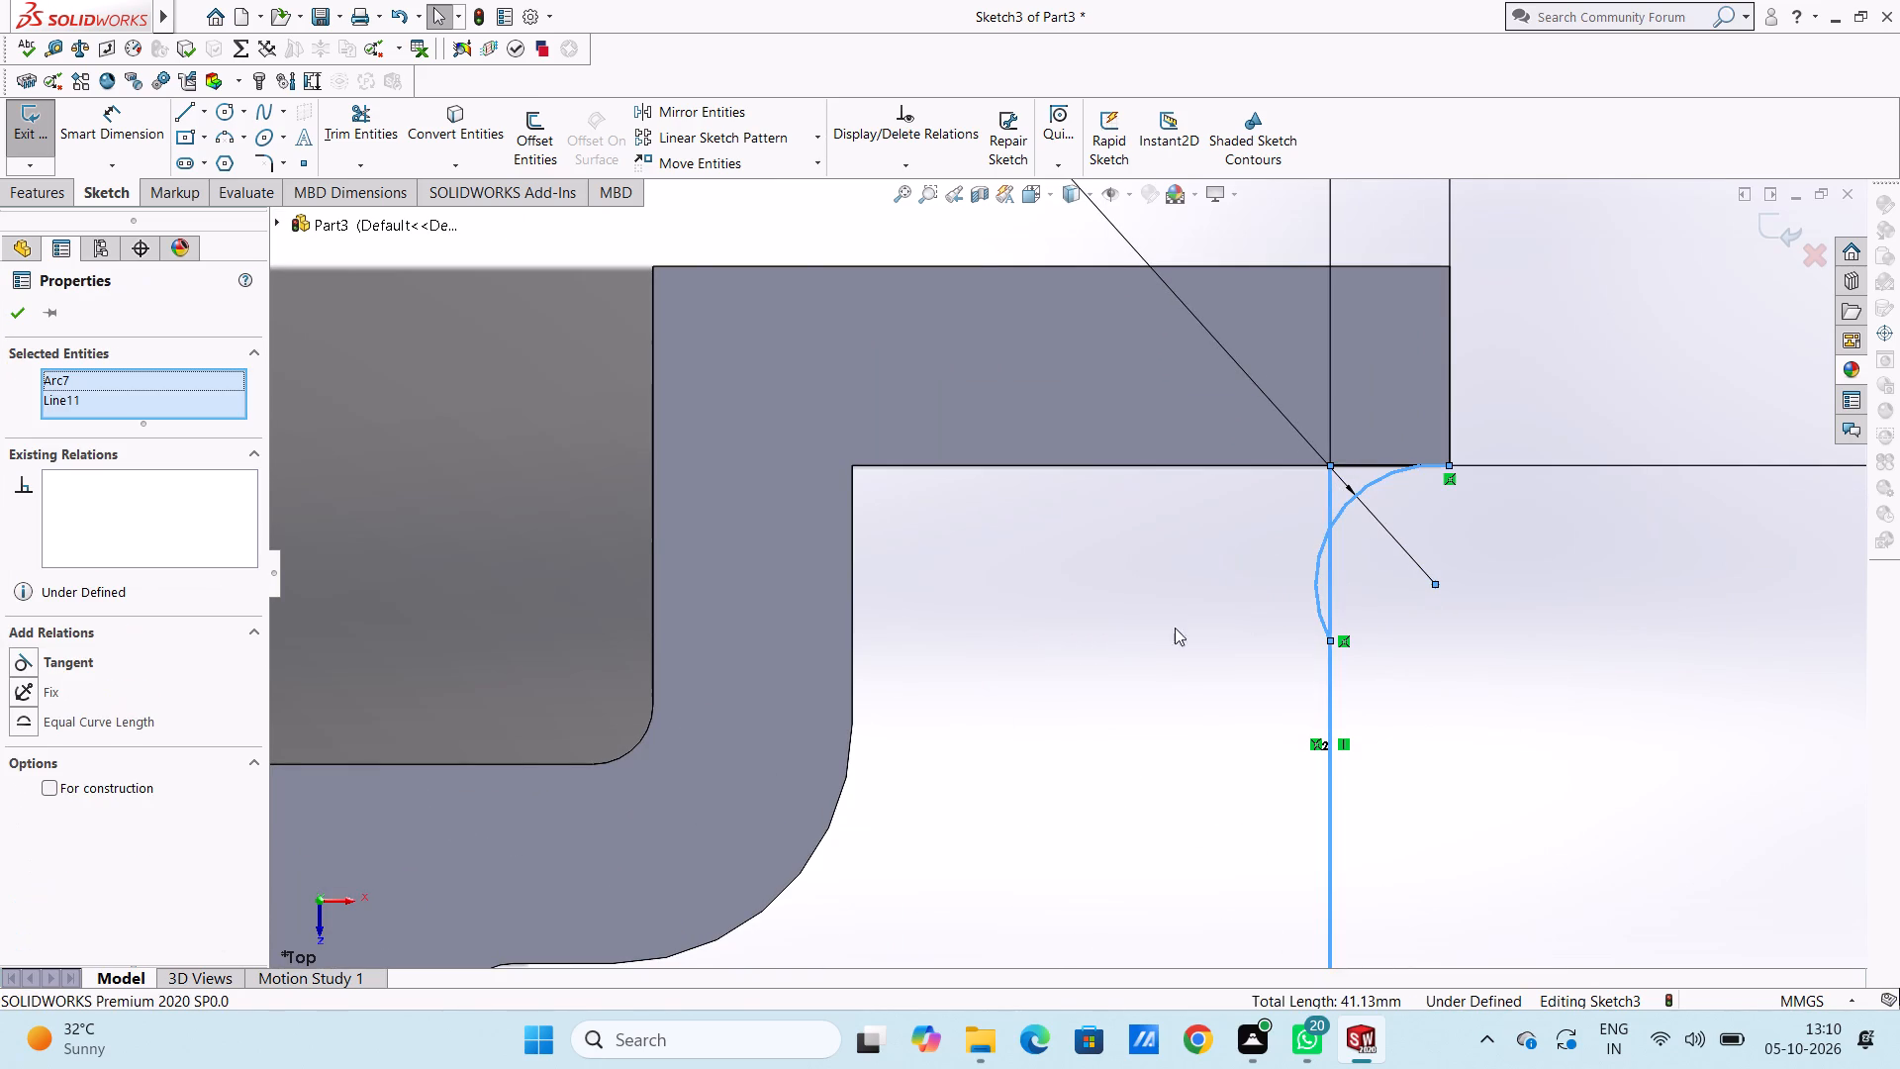
{"action": "left_click", "coordinate": [19, 663]}
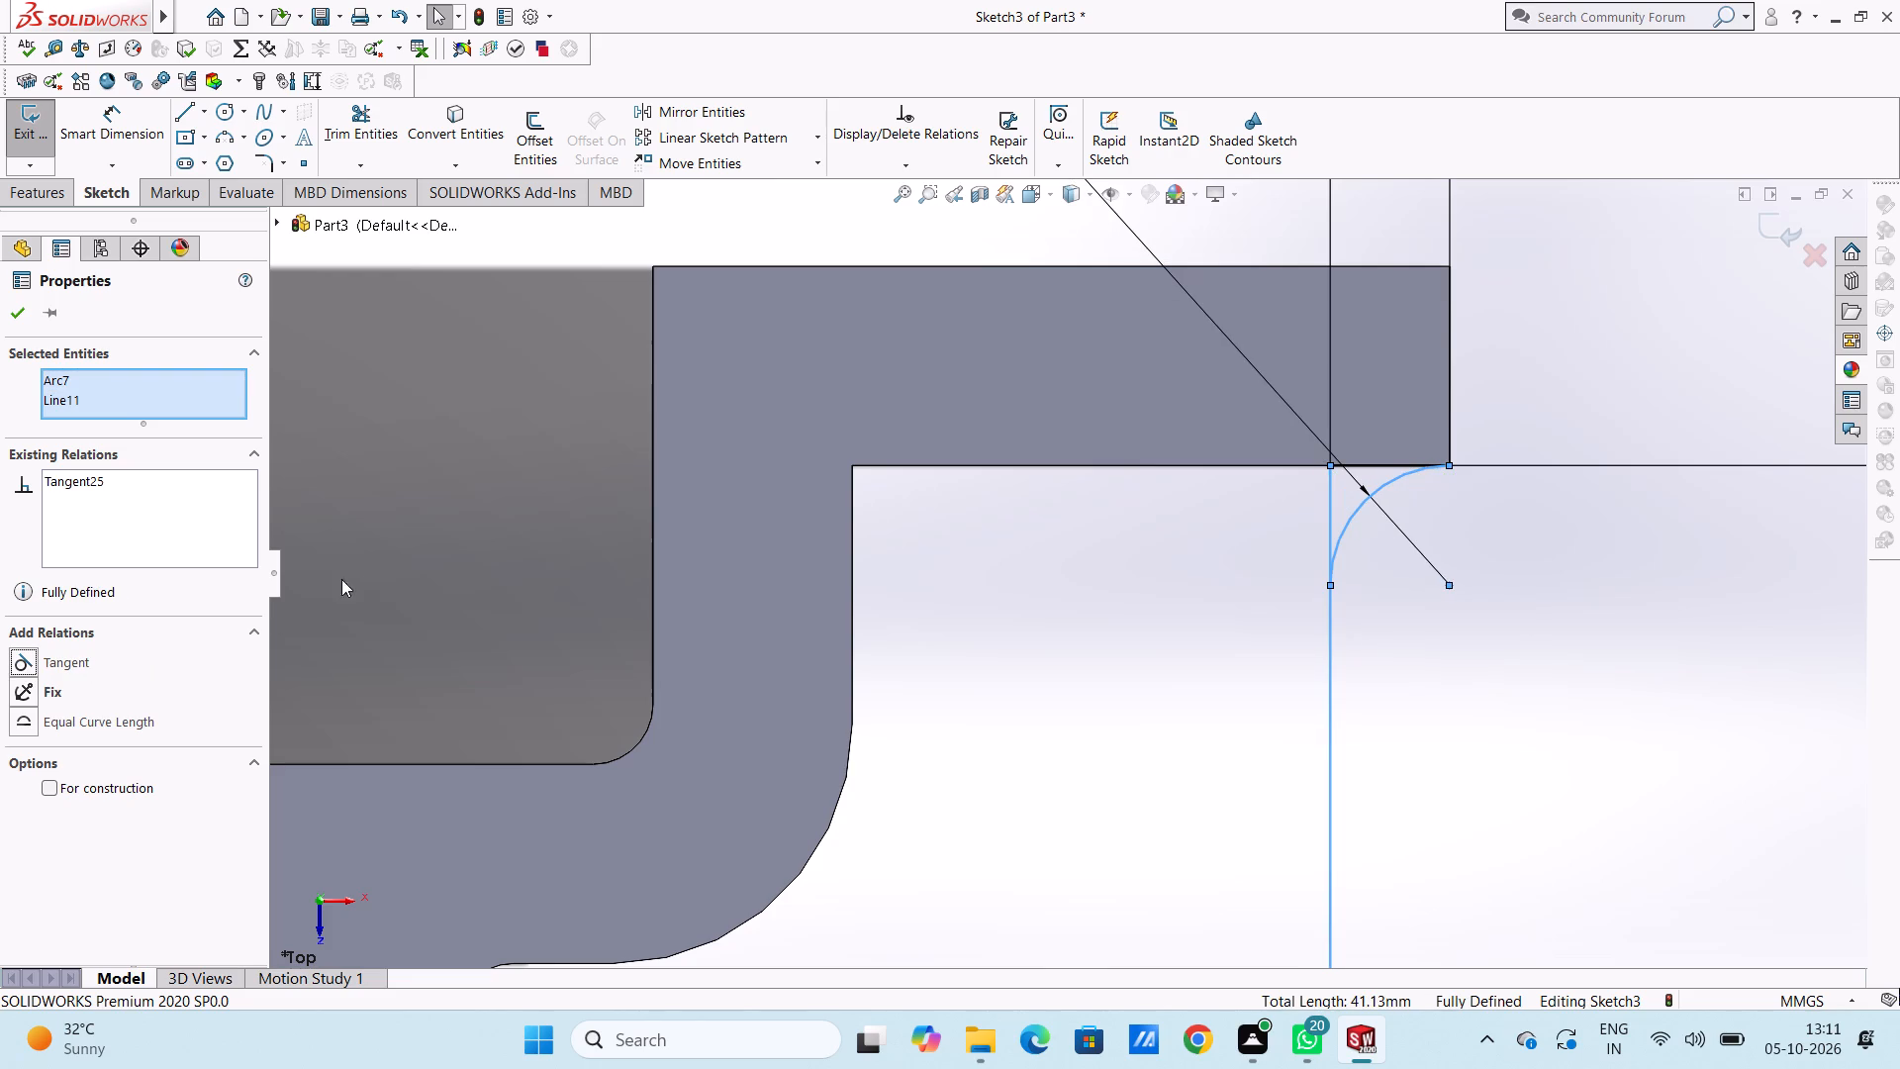
{"action": "left_click", "coordinate": [447, 512]}
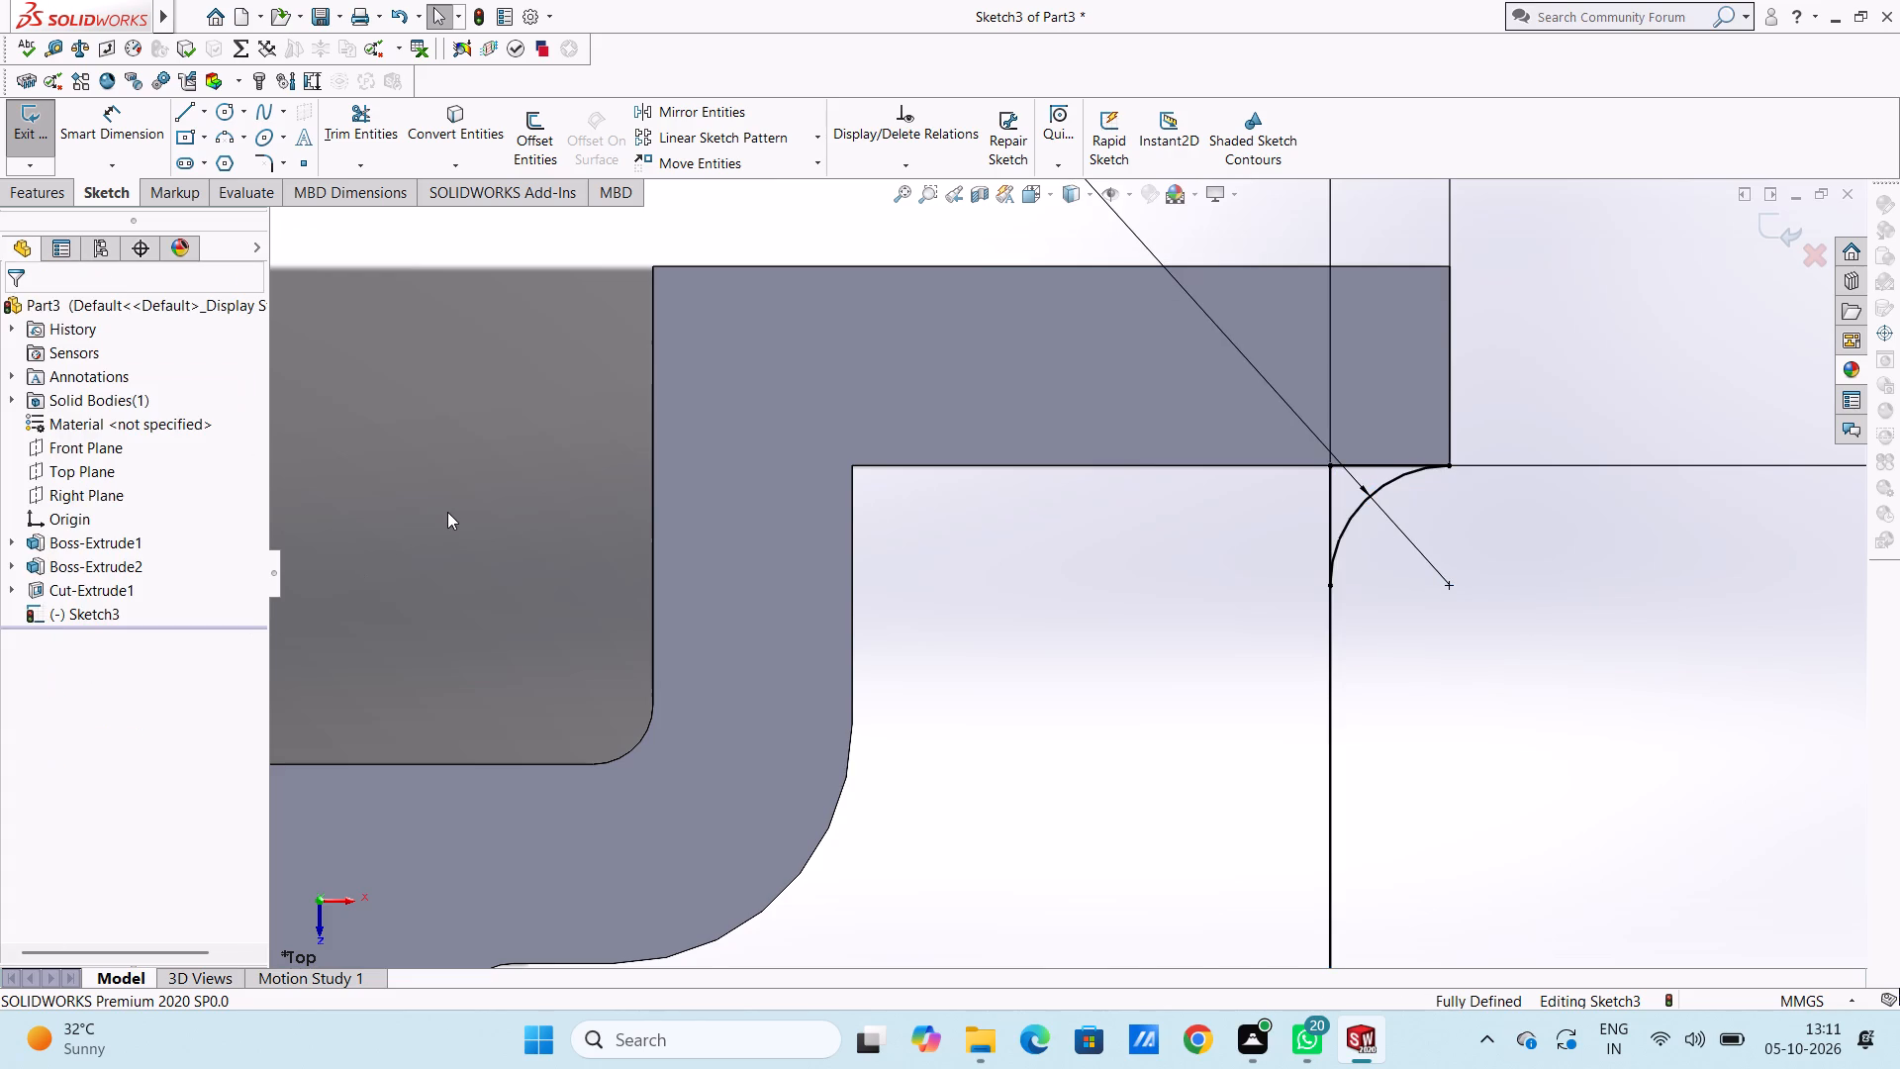
Trim the leftover corner segments beyond the upper-left arc to the closest intersection, accepting deletion of the associated dimensions.
{"action": "scroll", "coordinate": [447, 512], "scroll_direction": "up", "scroll_amount": 7}
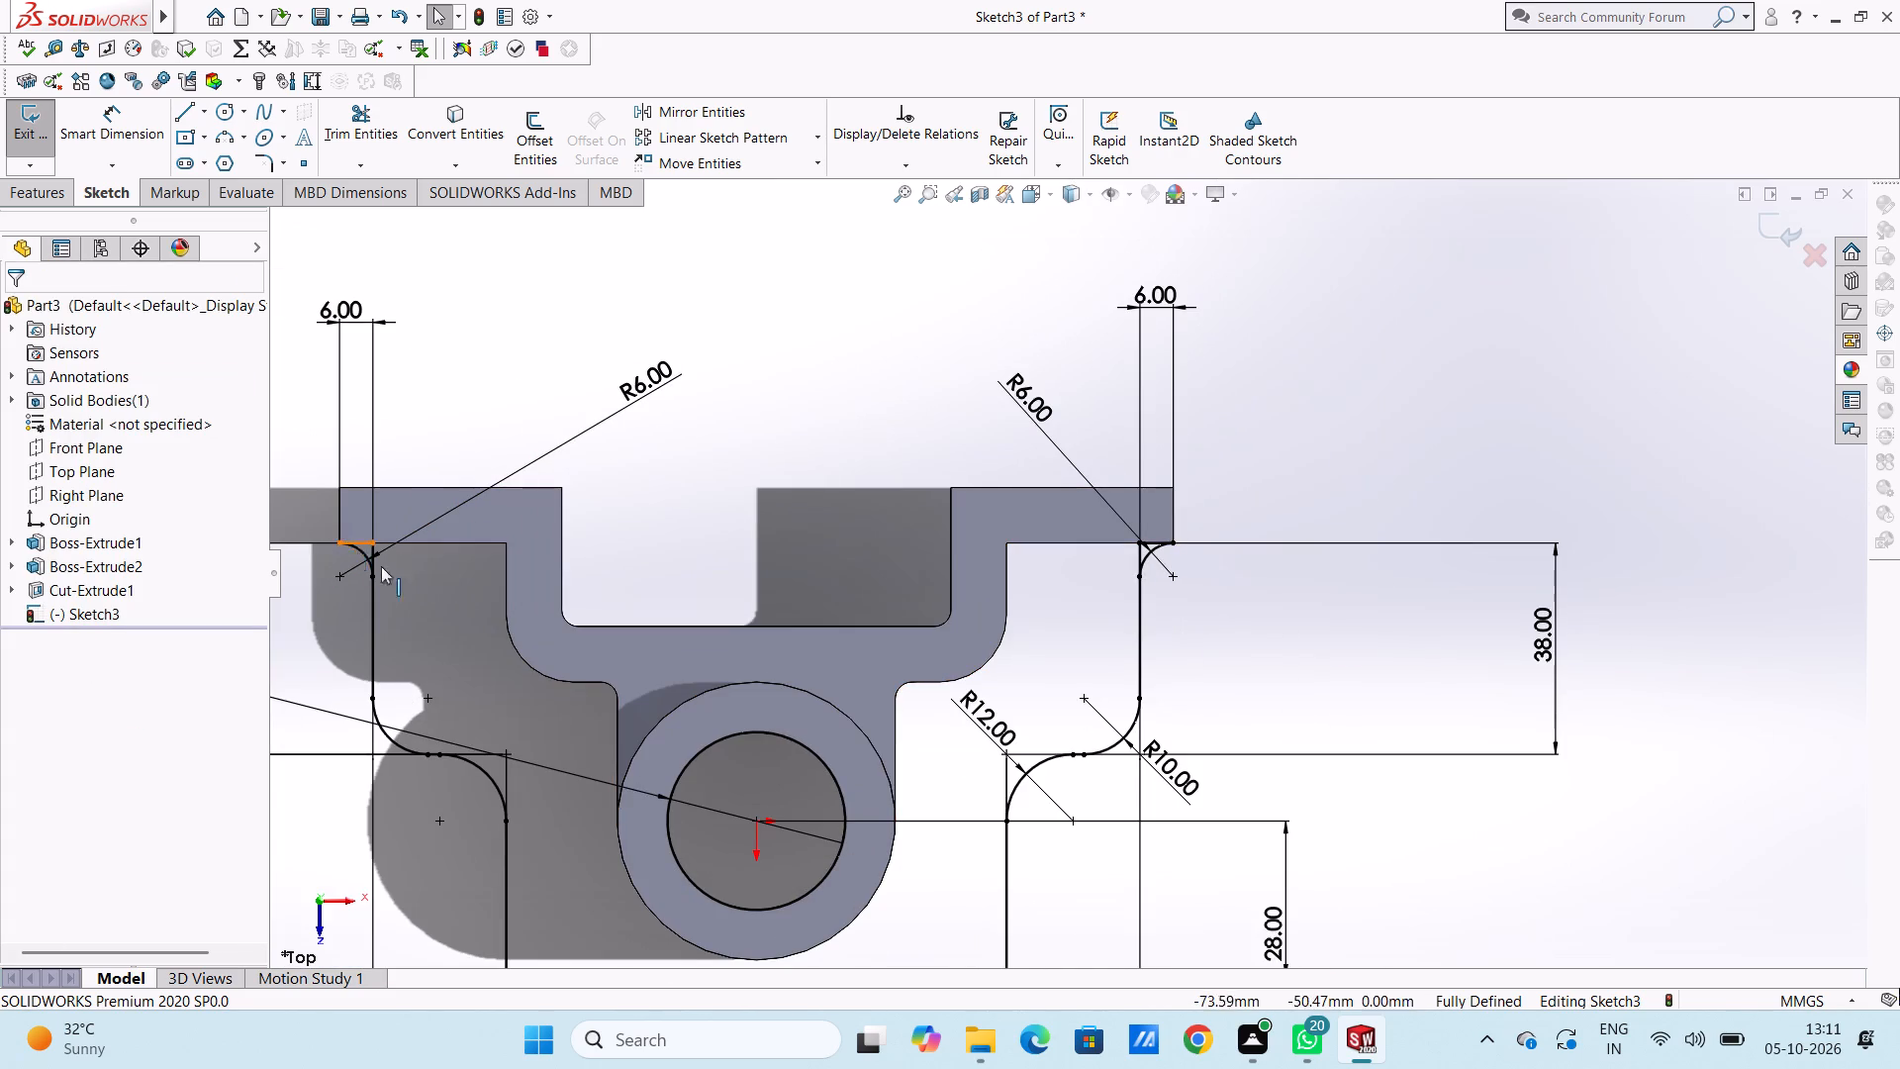
{"action": "scroll", "coordinate": [406, 568], "scroll_direction": "down", "scroll_amount": 4}
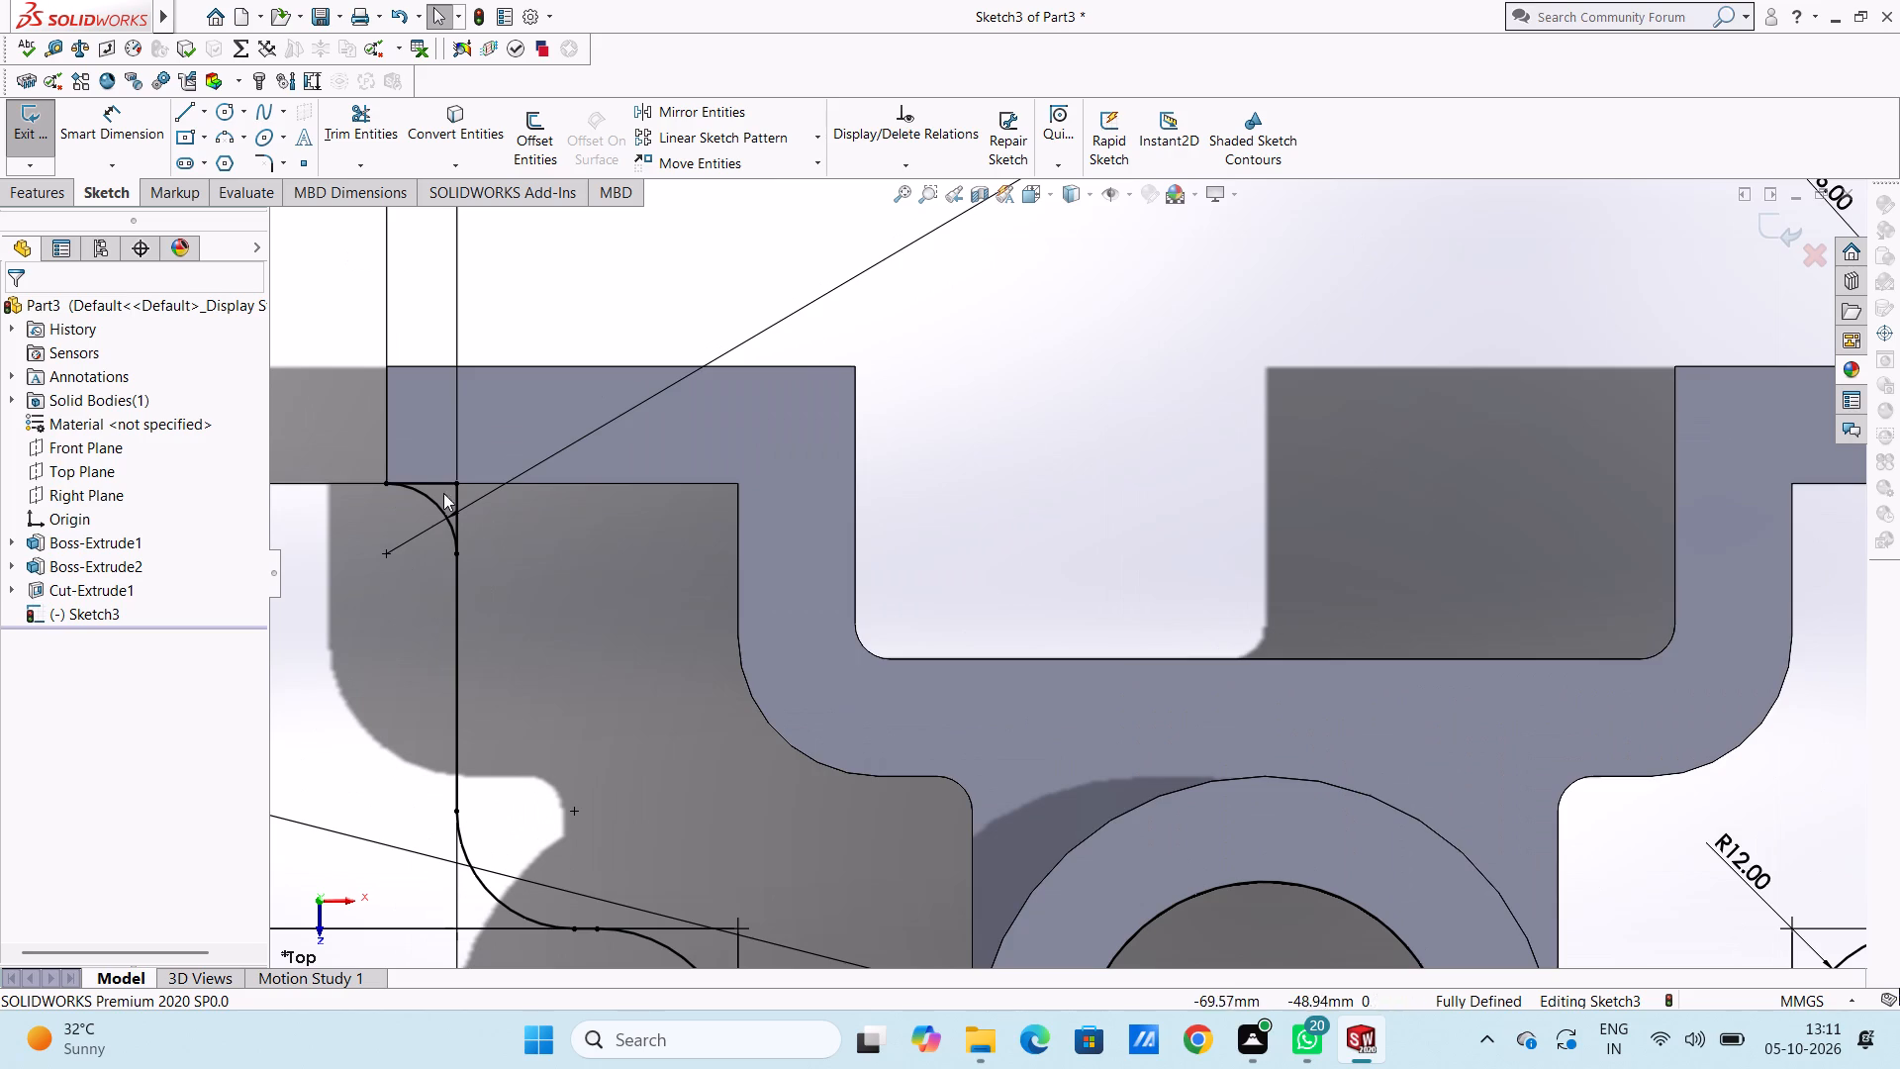
{"action": "left_click", "coordinate": [364, 117]}
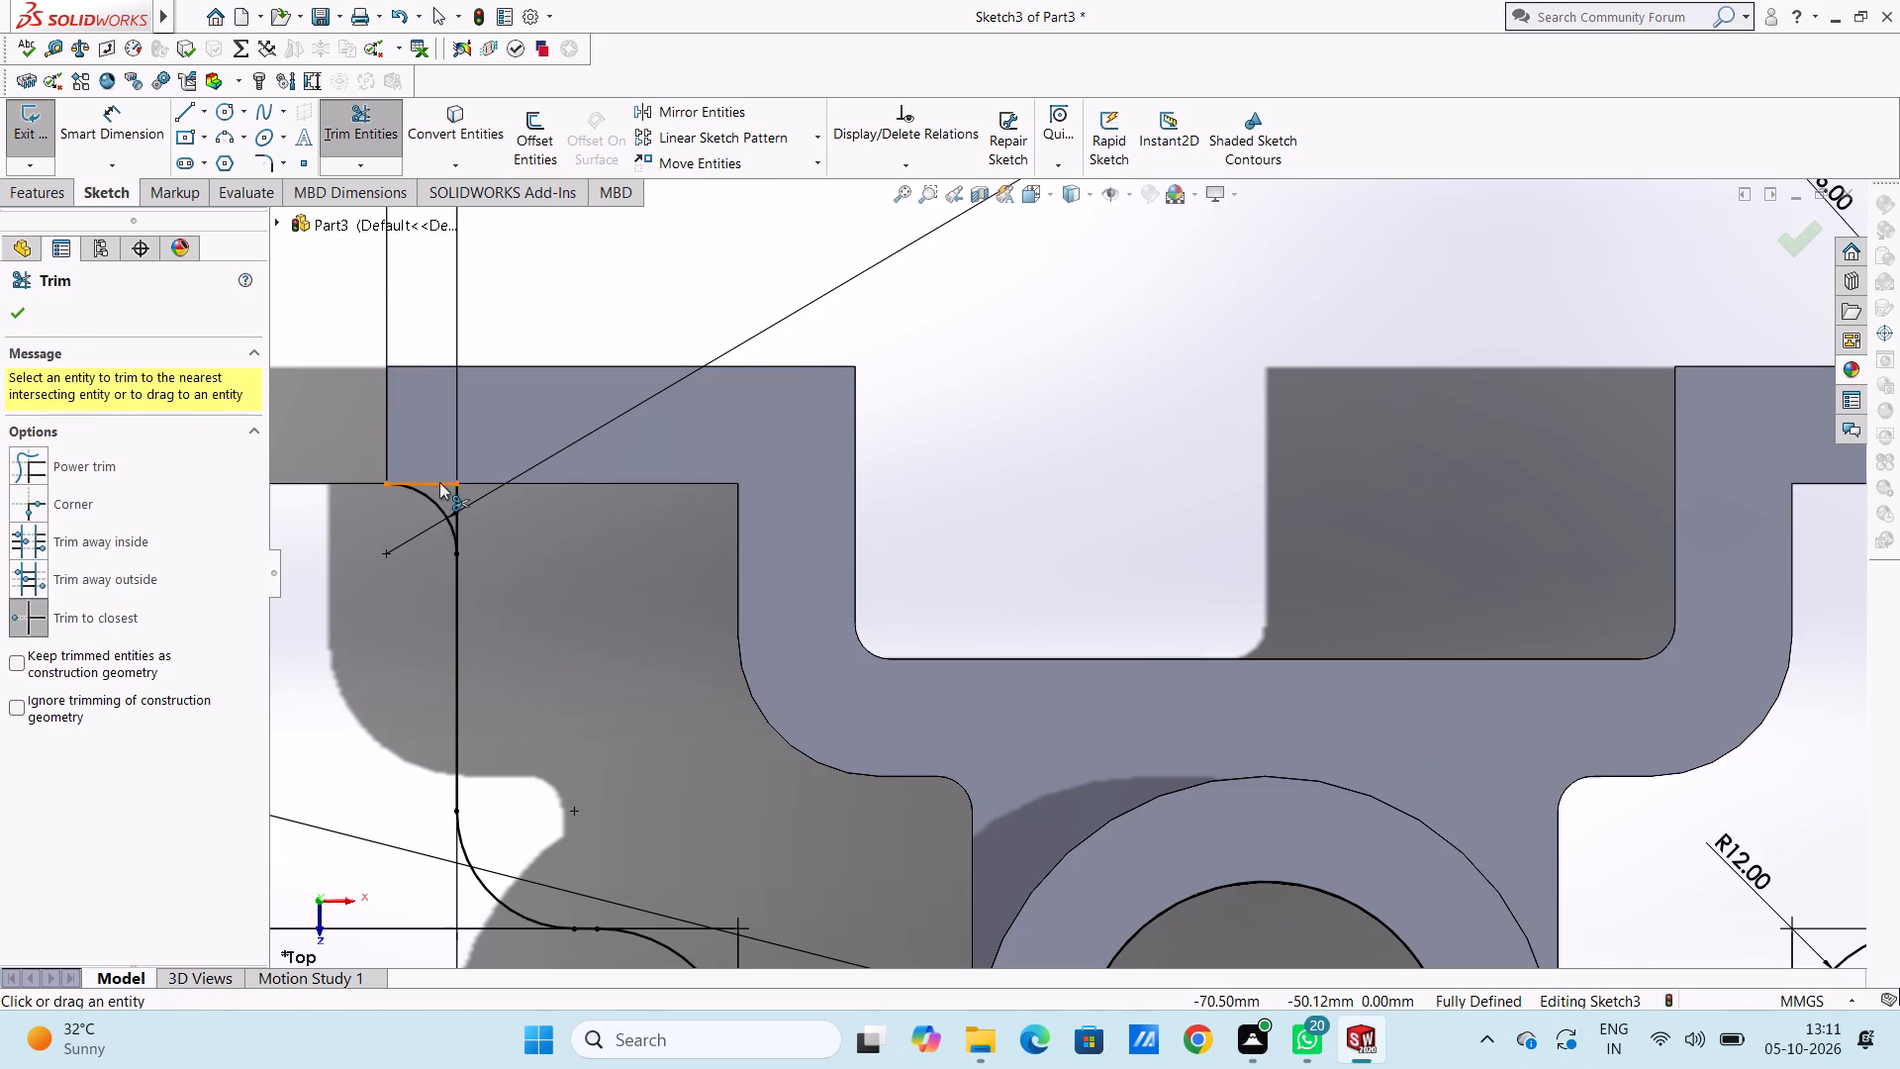
{"action": "left_click", "coordinate": [439, 482]}
{"action": "left_click", "coordinate": [453, 499]}
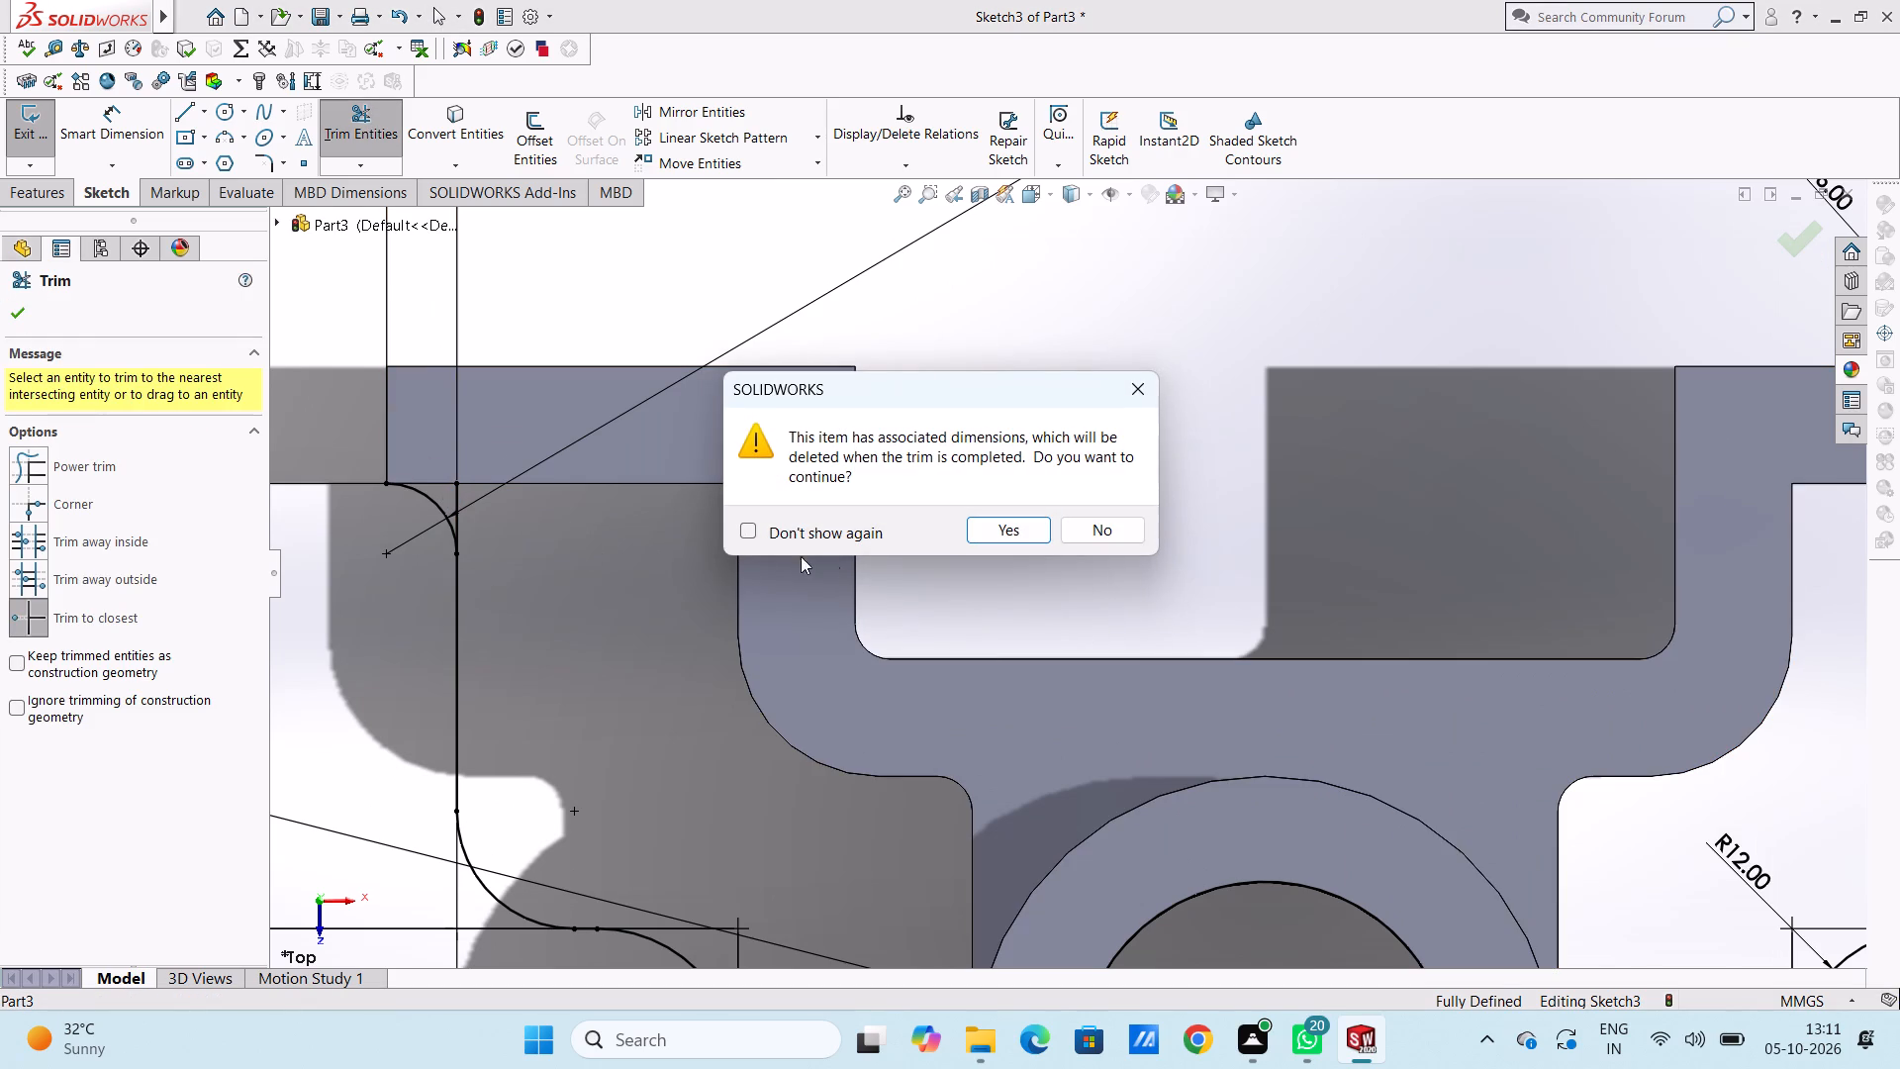
{"action": "left_click", "coordinate": [1023, 528]}
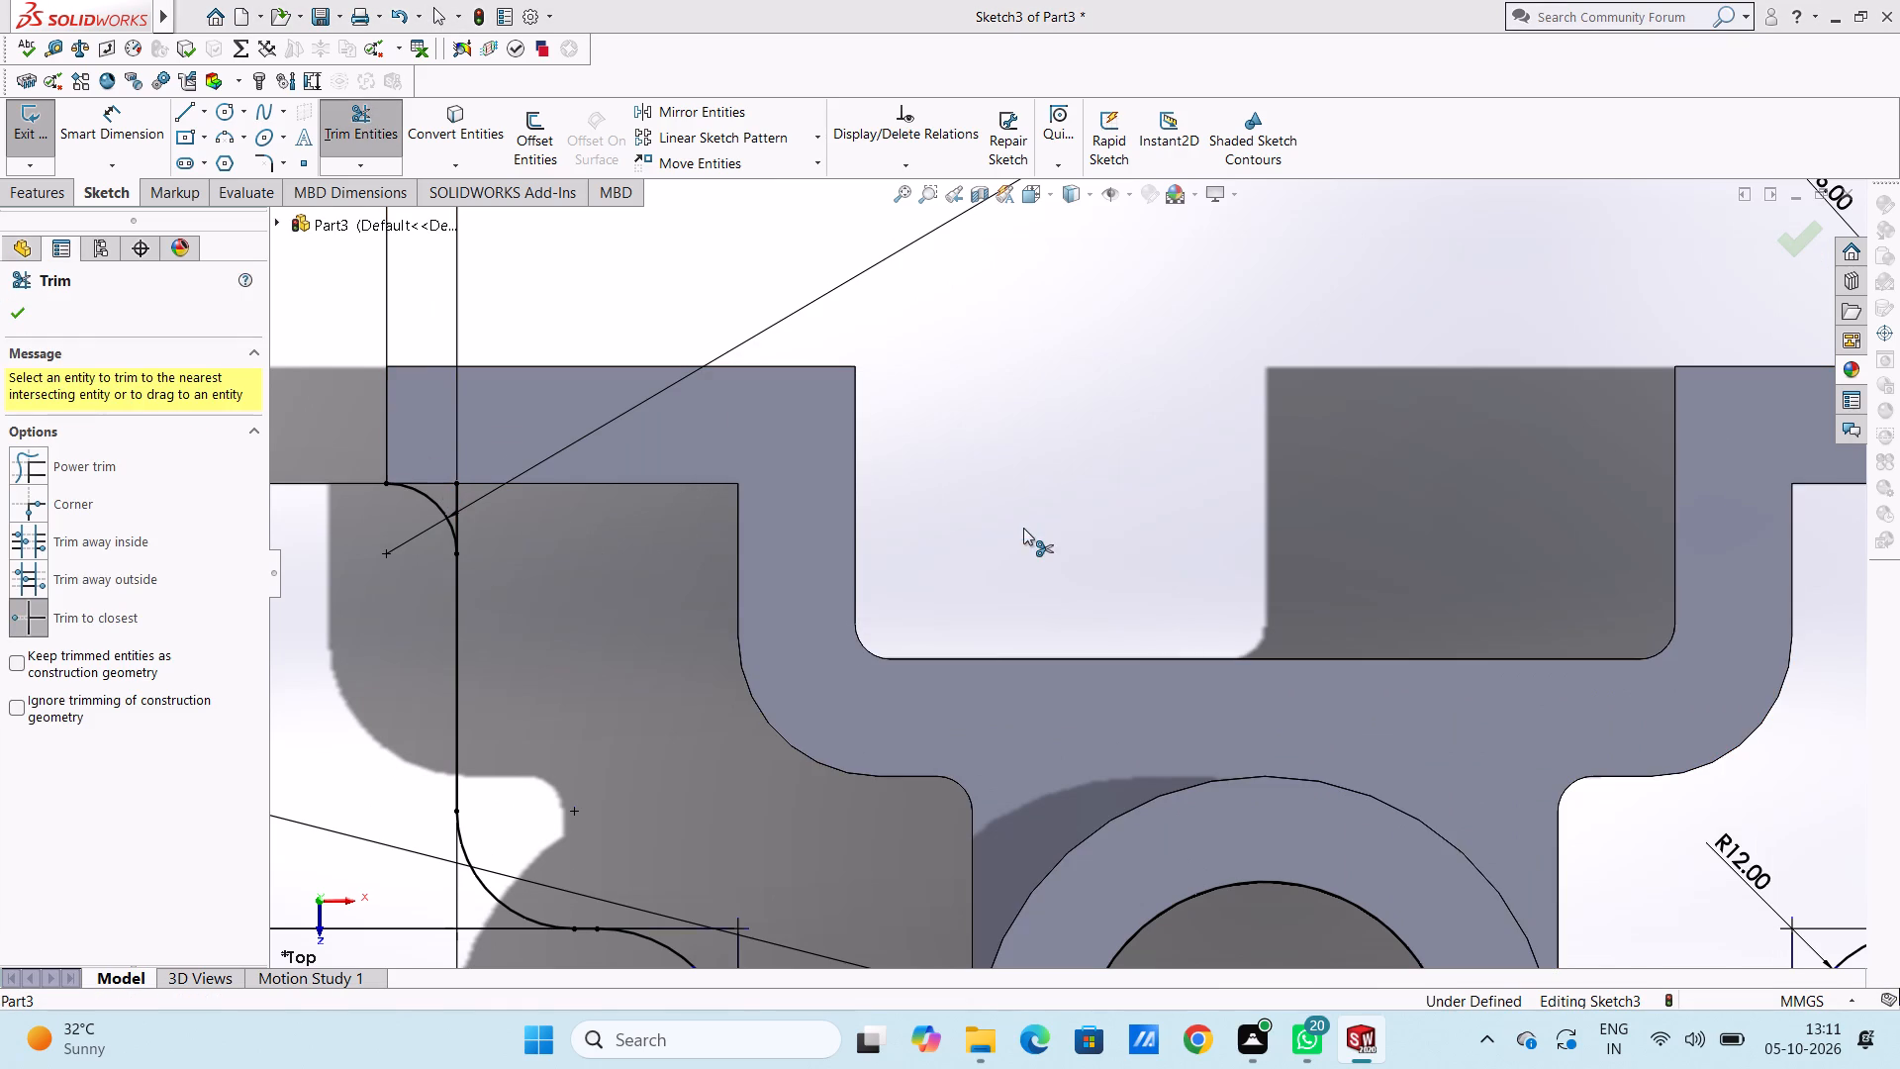
Trim the leftover top corner segment beside the upper-right 6 mm arc to the closest intersection.
{"action": "scroll", "coordinate": [1715, 545], "scroll_direction": "up", "scroll_amount": 4}
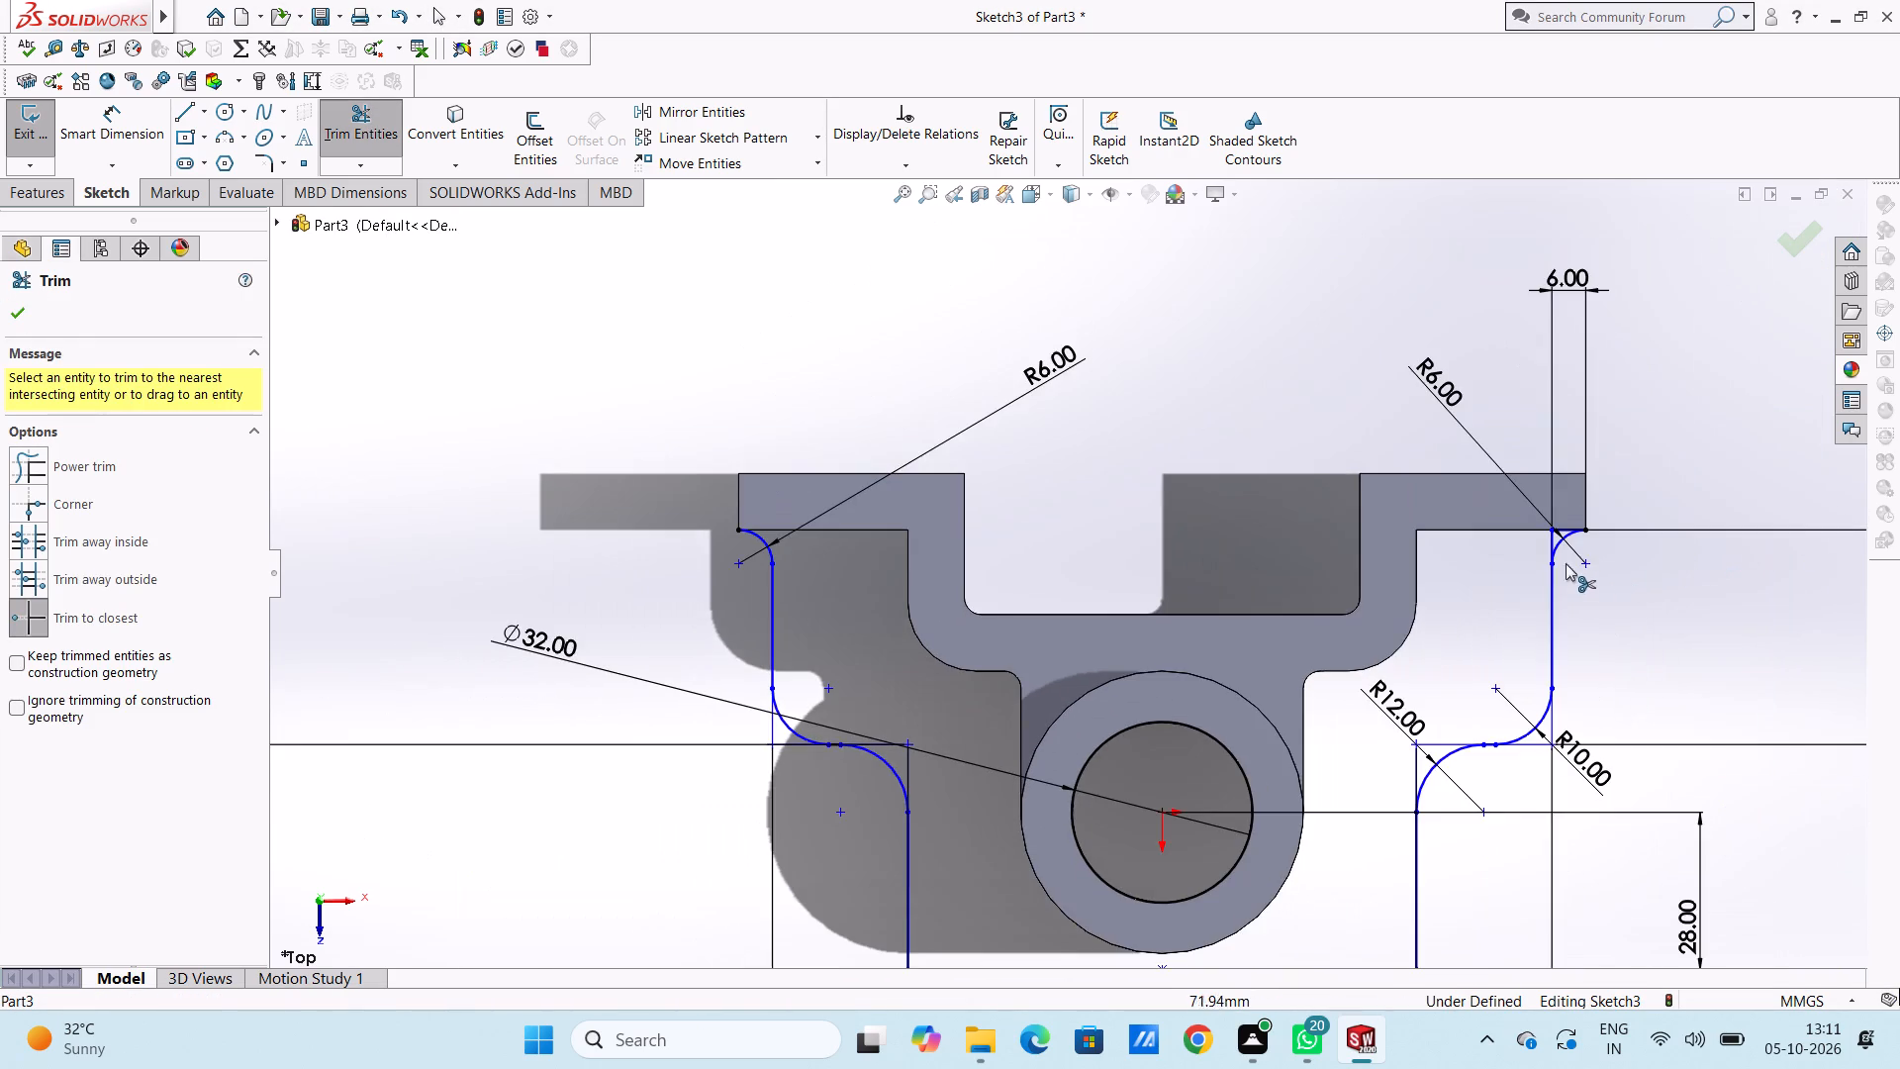
{"action": "scroll", "coordinate": [1562, 553], "scroll_direction": "down", "scroll_amount": 3}
{"action": "left_click", "coordinate": [1458, 532]}
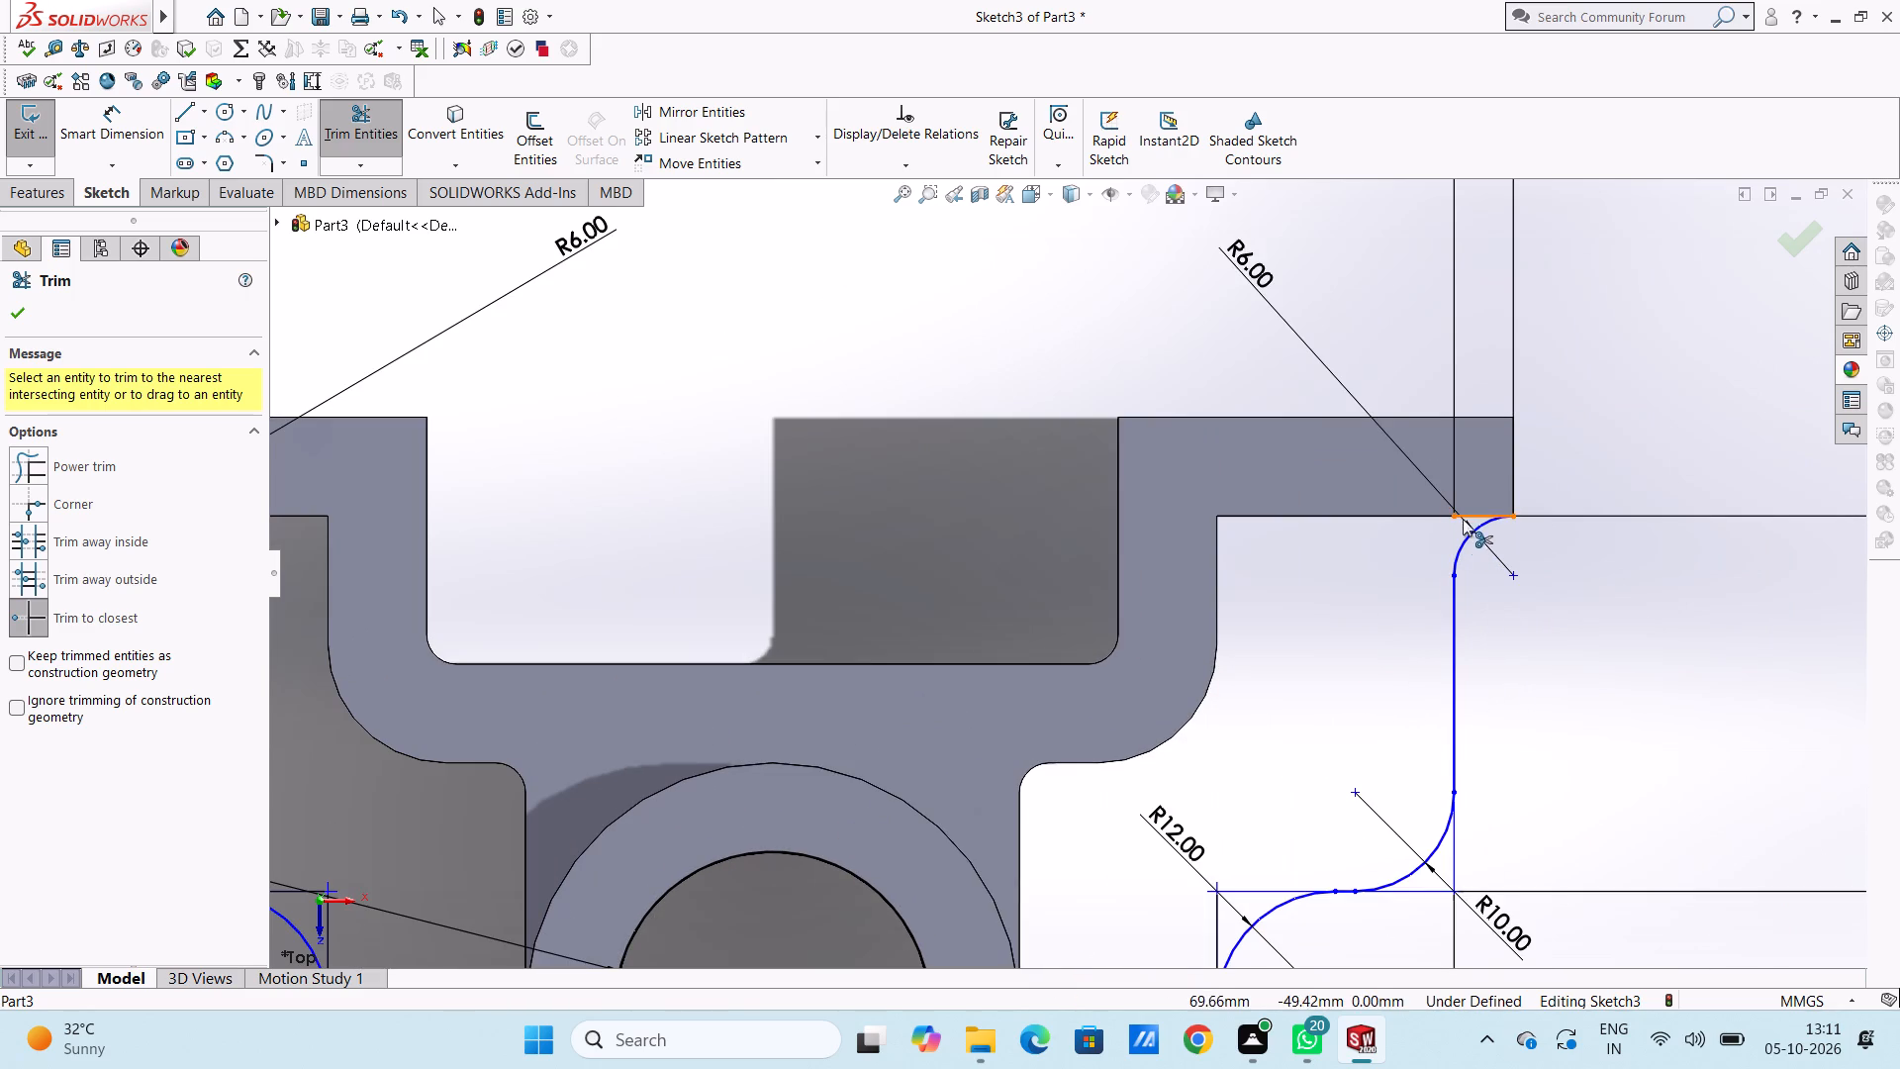
{"action": "left_click", "coordinate": [1465, 515]}
{"action": "scroll", "coordinate": [1338, 623], "scroll_direction": "up", "scroll_amount": 4}
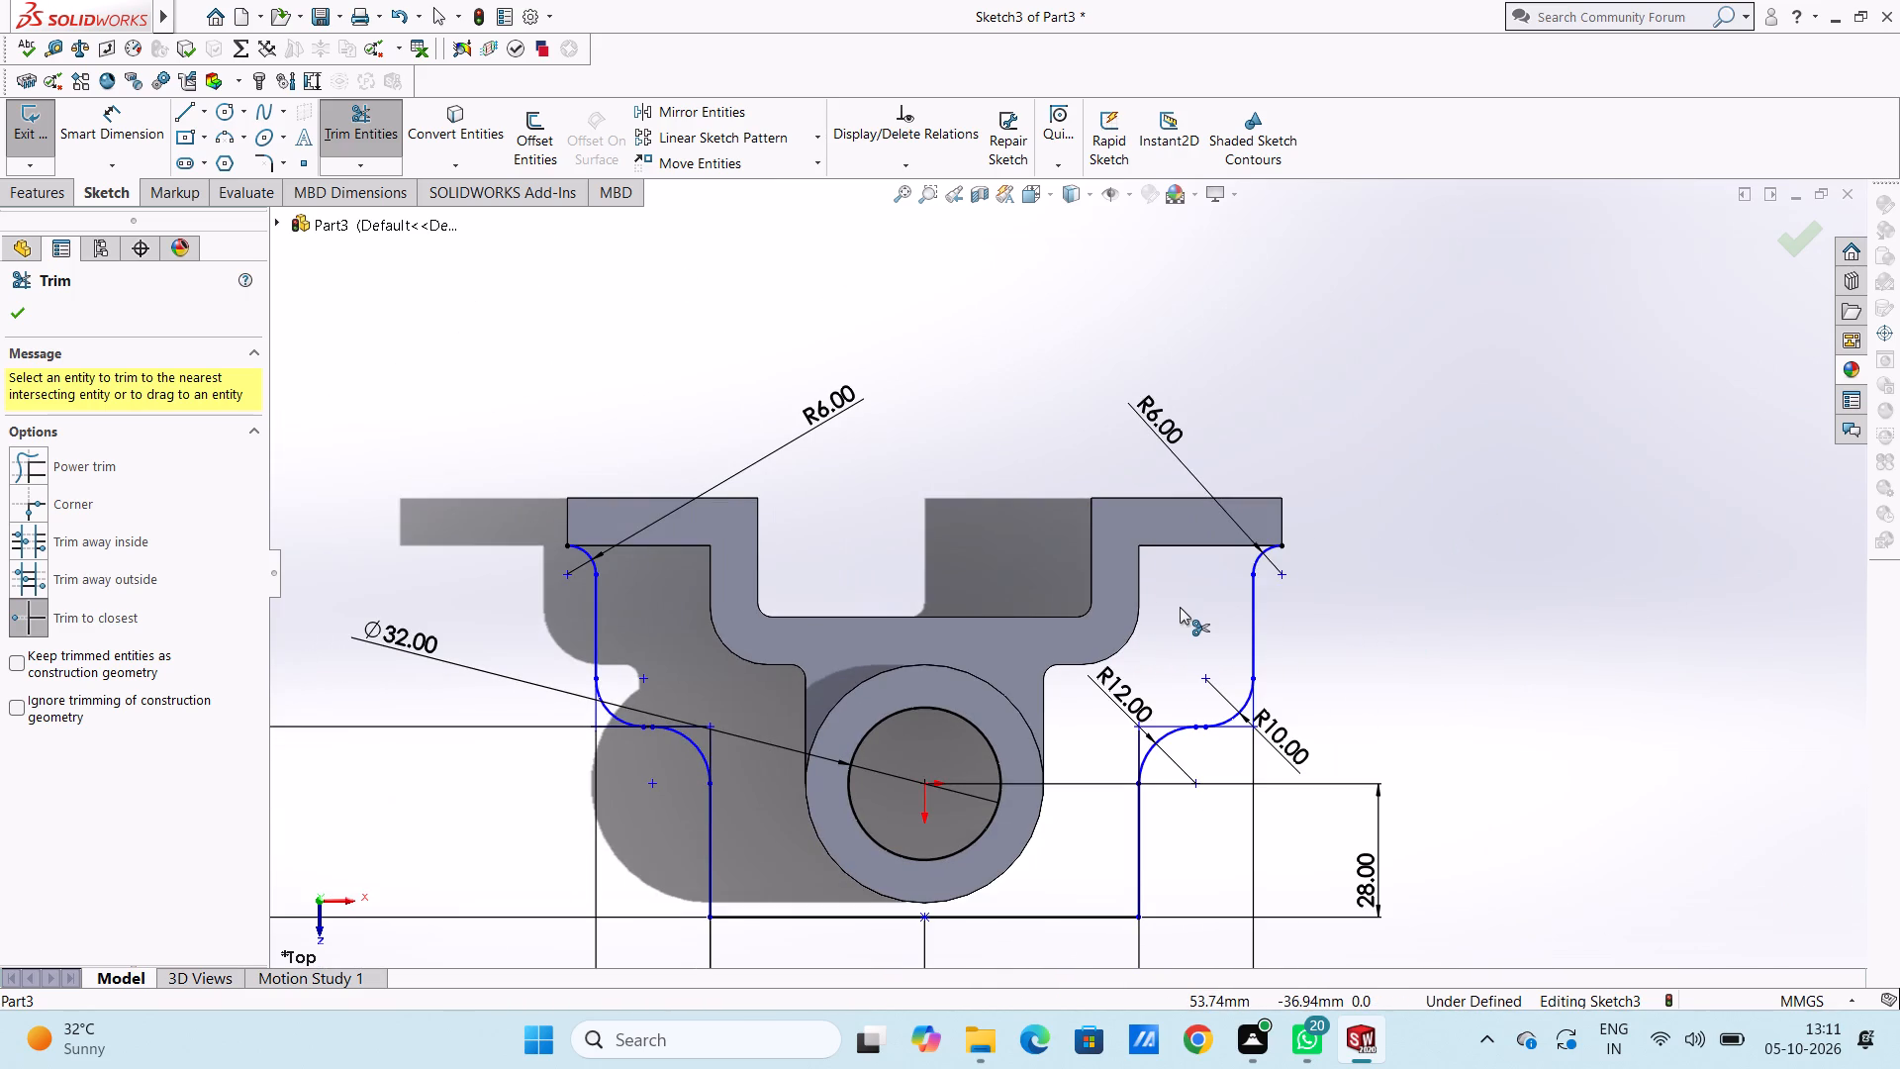
{"action": "key", "text": "Escape"}
{"action": "key", "text": "Escape"}
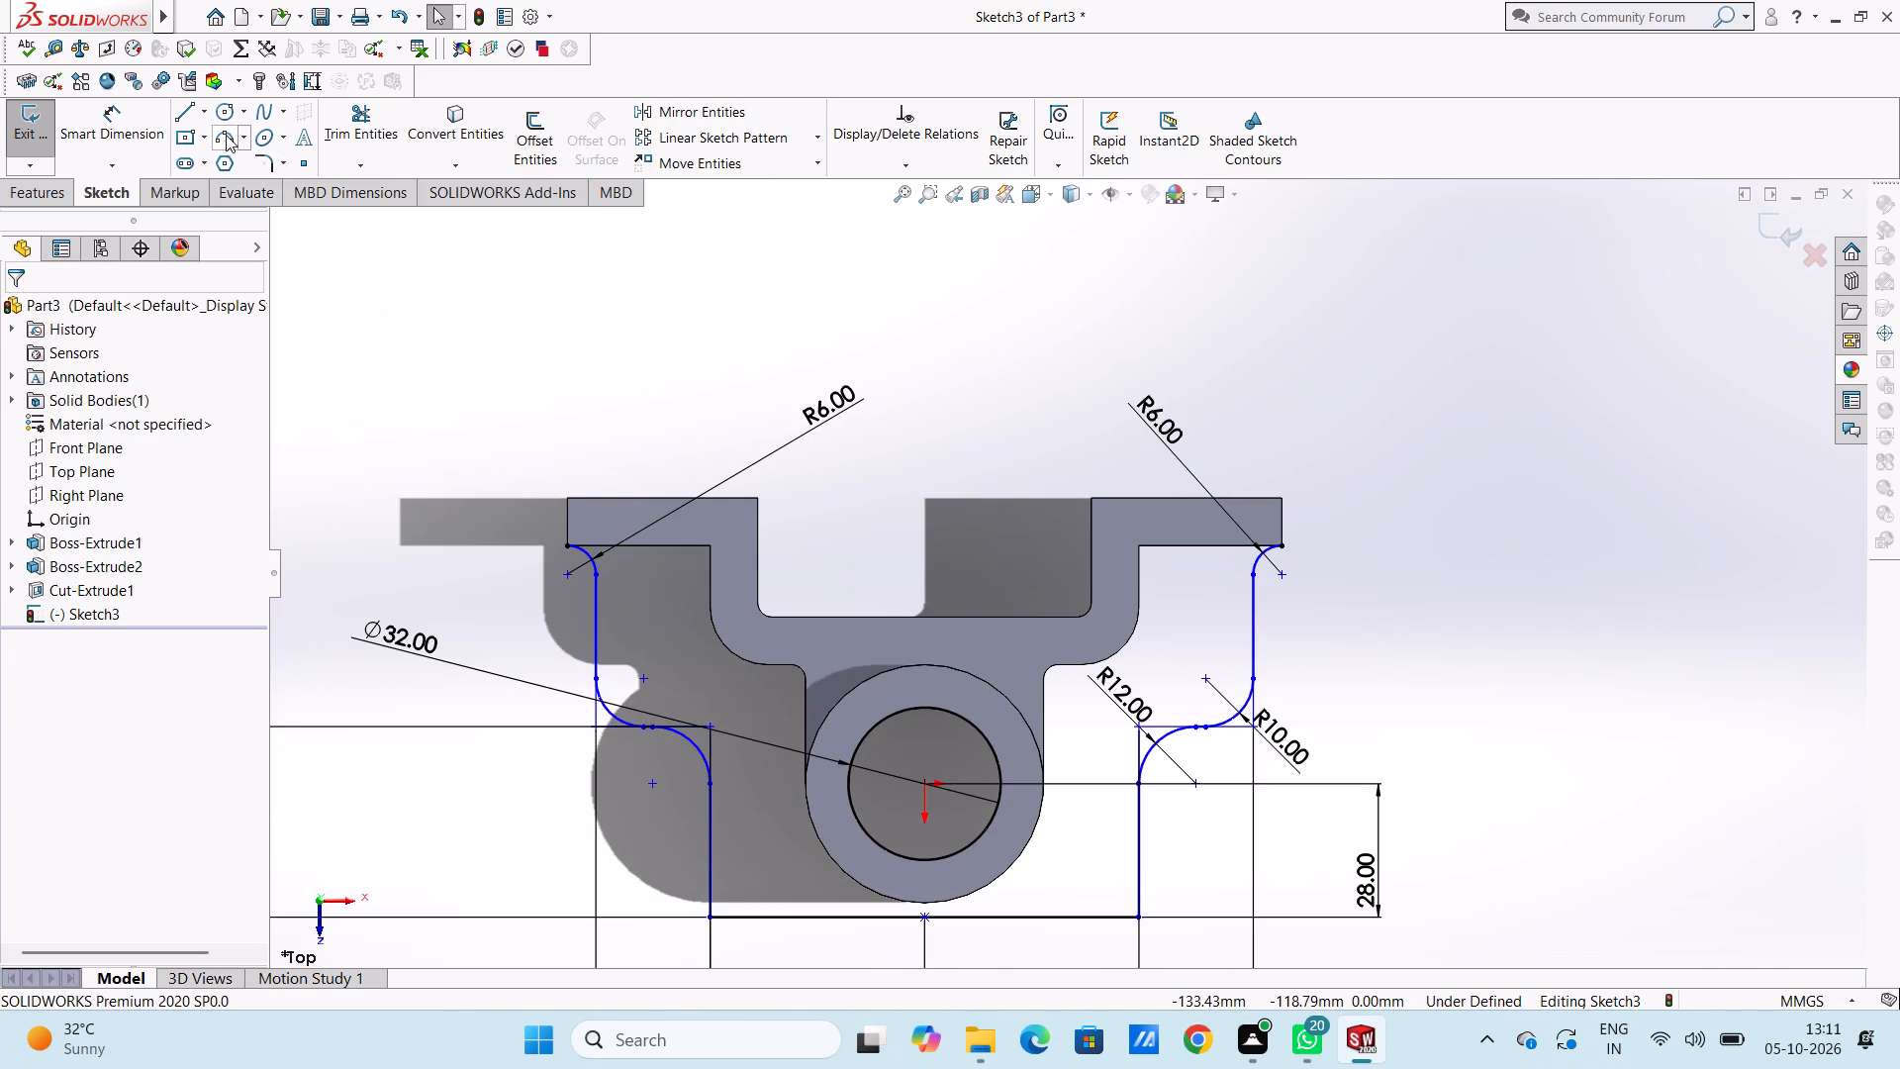
Trace the bracket's left rounded step corners with three-point arcs of 12 mm and 3 mm radius.
{"action": "left_click", "coordinate": [224, 135]}
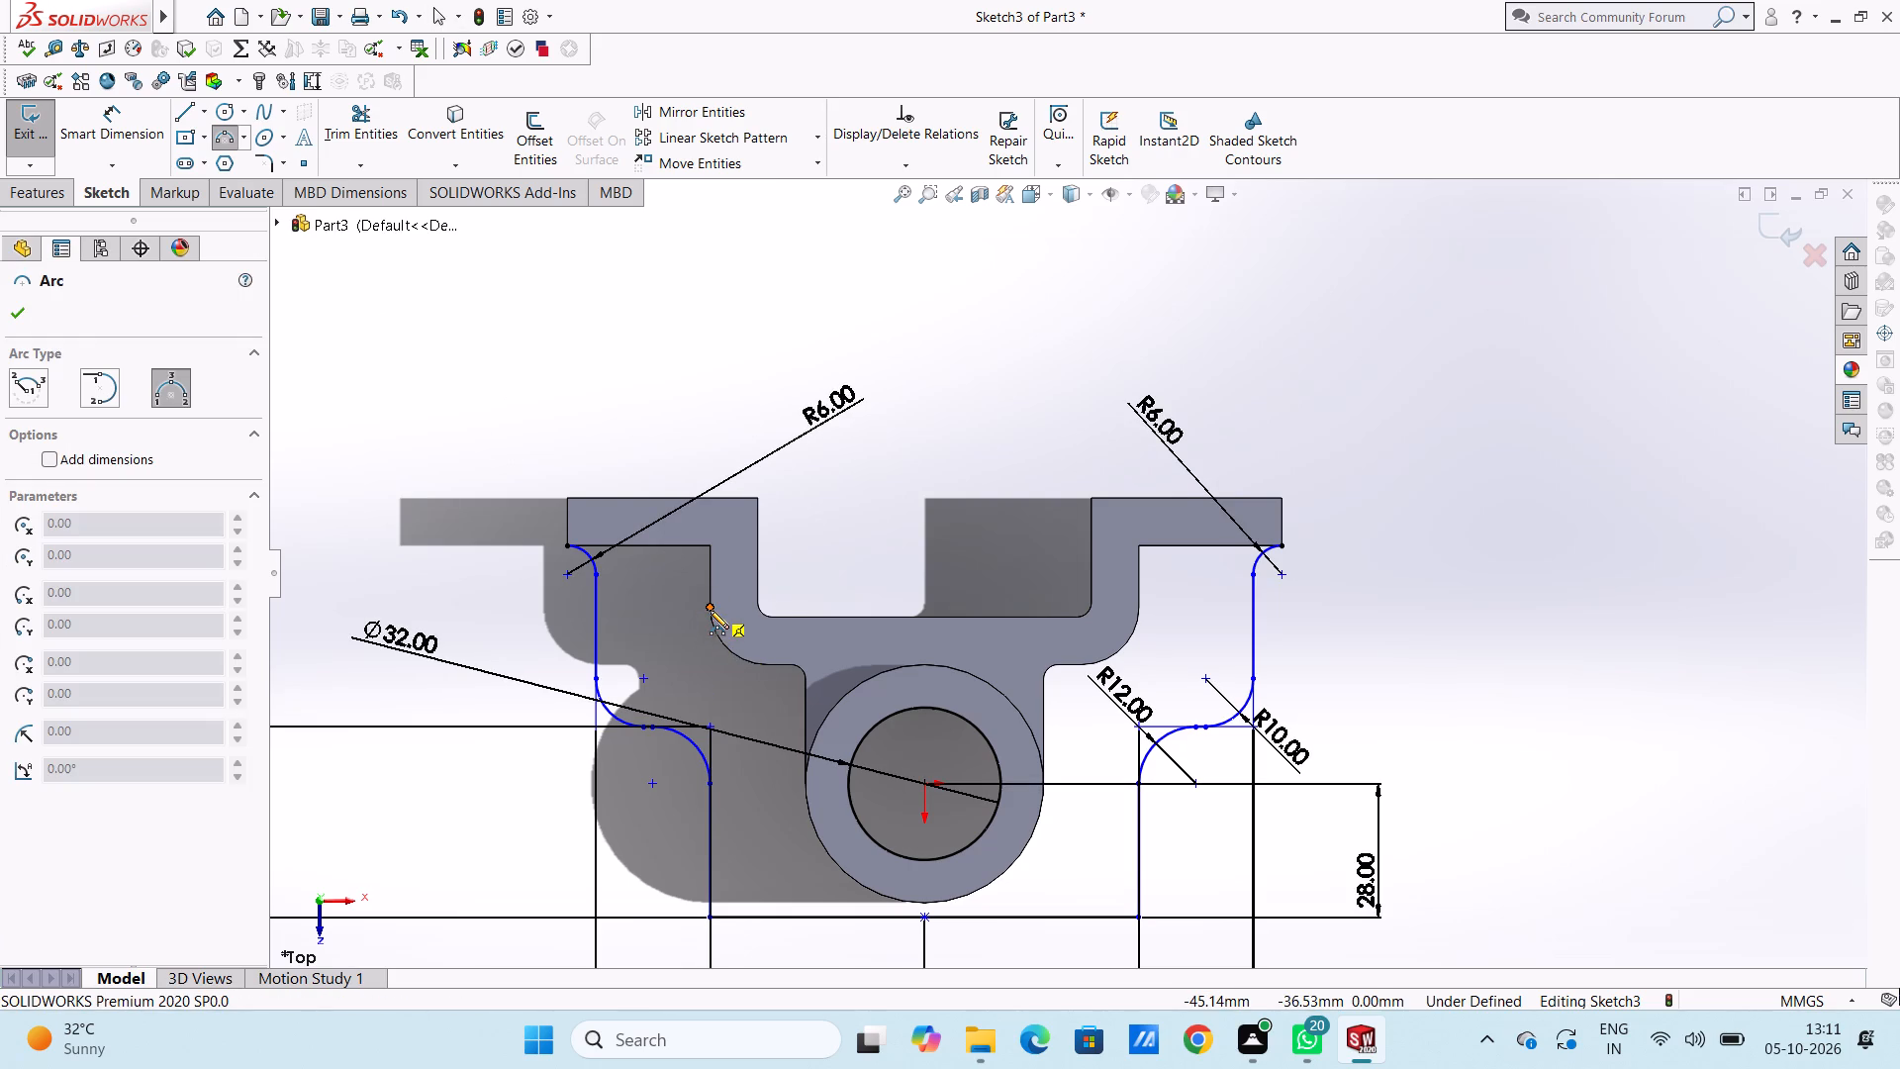
{"action": "left_click", "coordinate": [712, 607]}
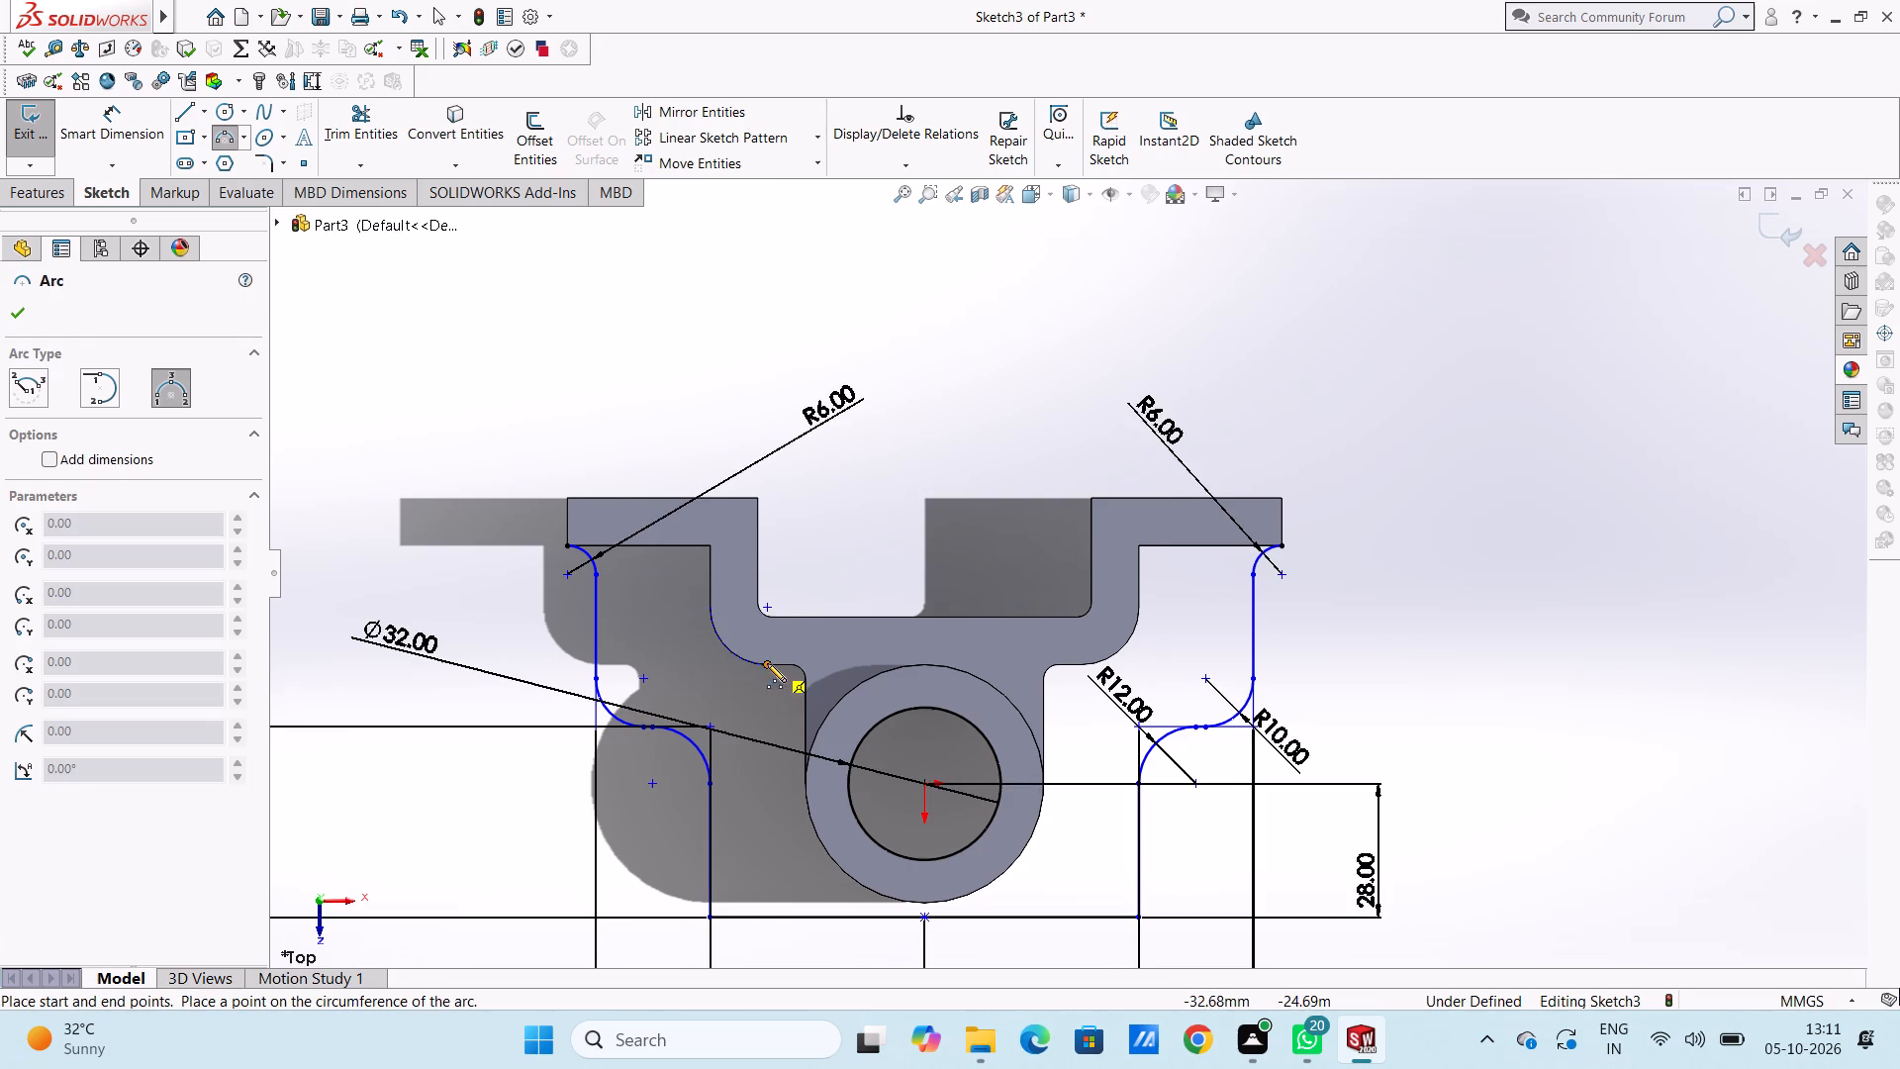
{"action": "left_click", "coordinate": [766, 663]}
{"action": "left_click", "coordinate": [751, 658]}
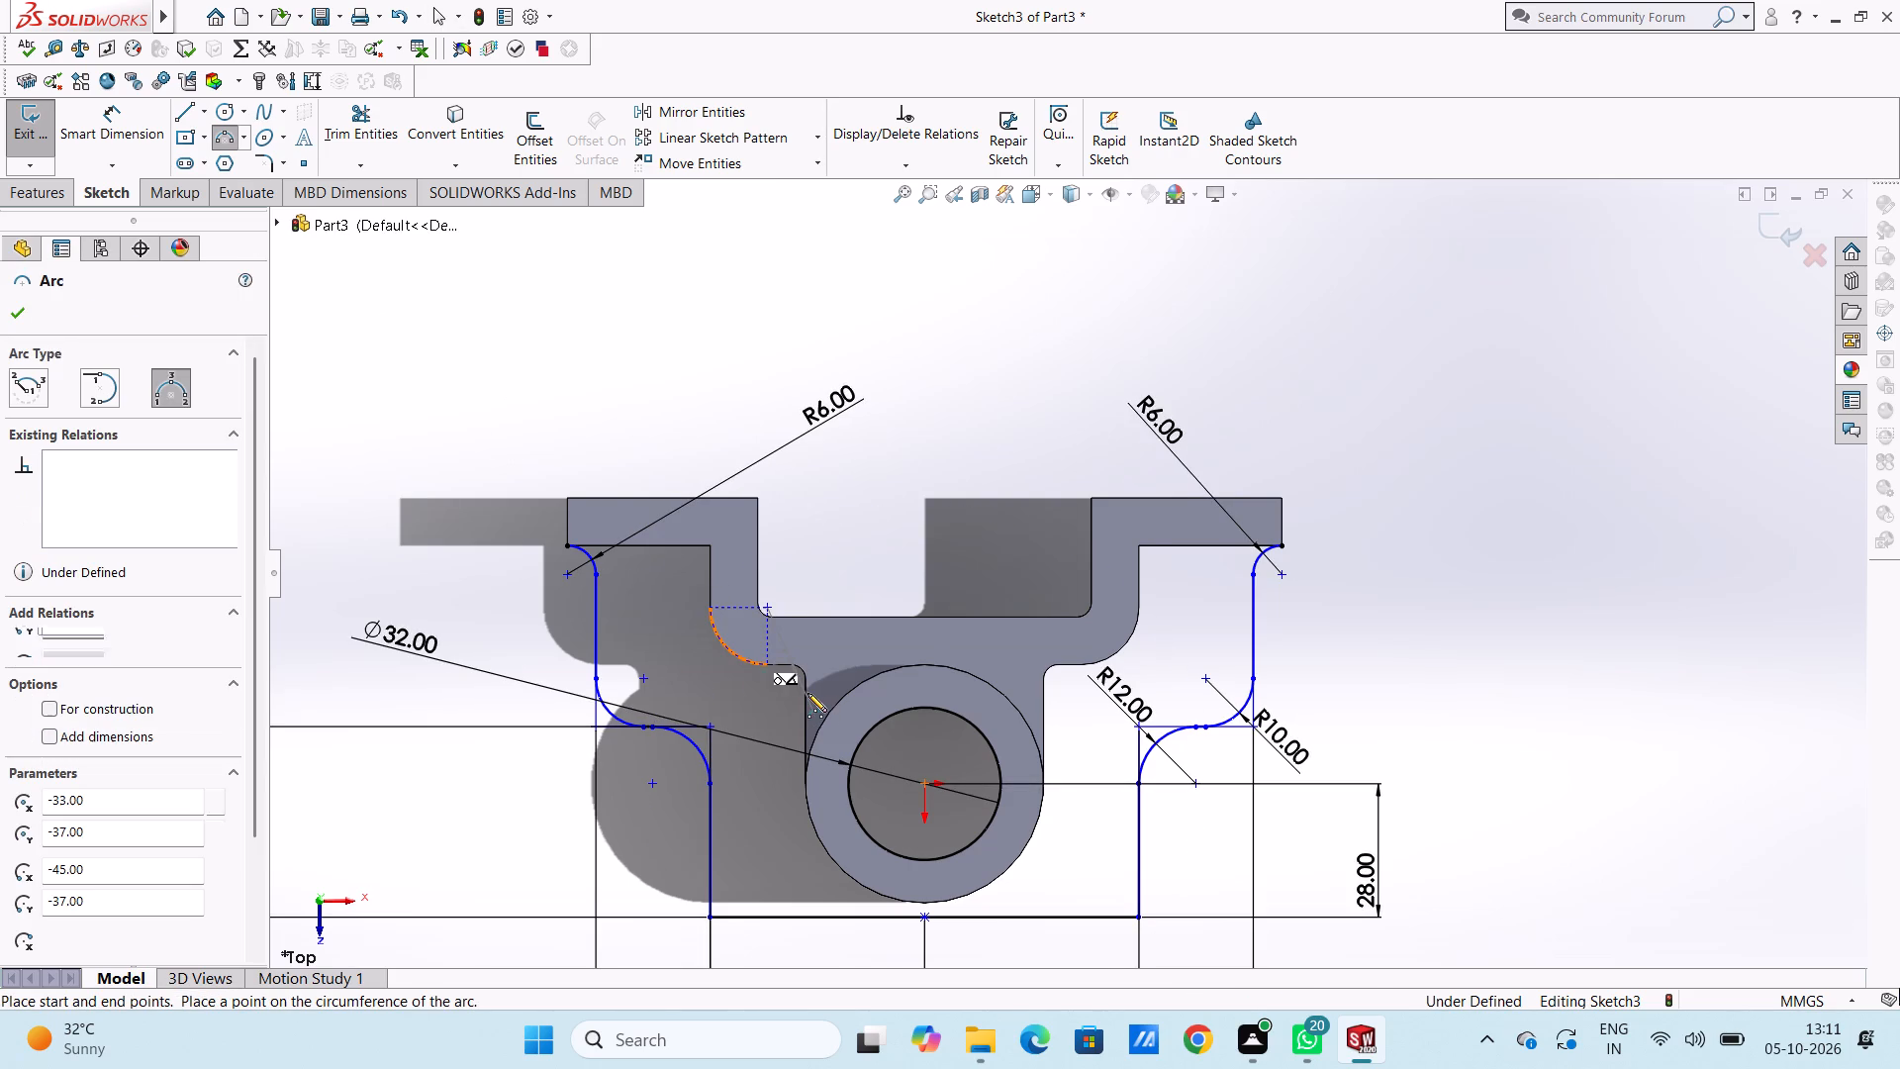
{"action": "scroll", "coordinate": [807, 693], "scroll_direction": "up", "scroll_amount": 4}
{"action": "scroll", "coordinate": [992, 642], "scroll_direction": "down", "scroll_amount": 7}
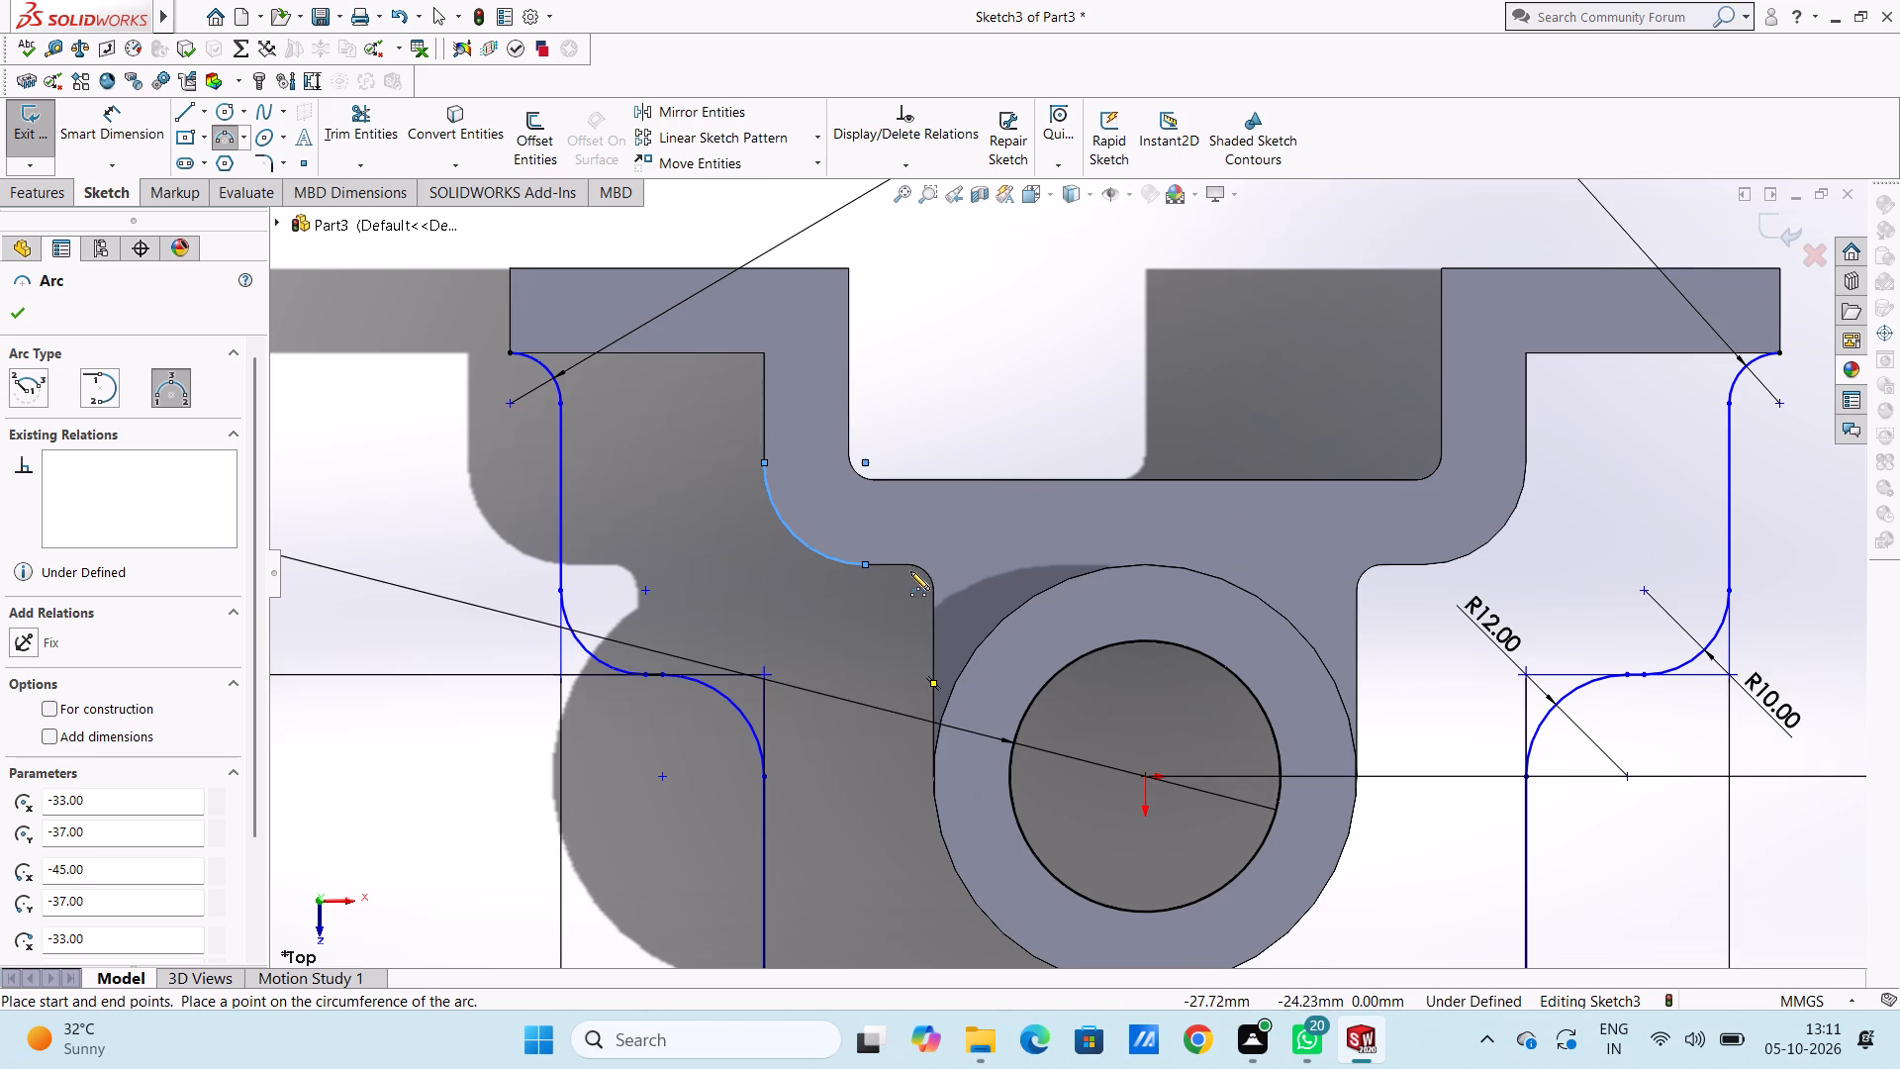
{"action": "left_click", "coordinate": [911, 566]}
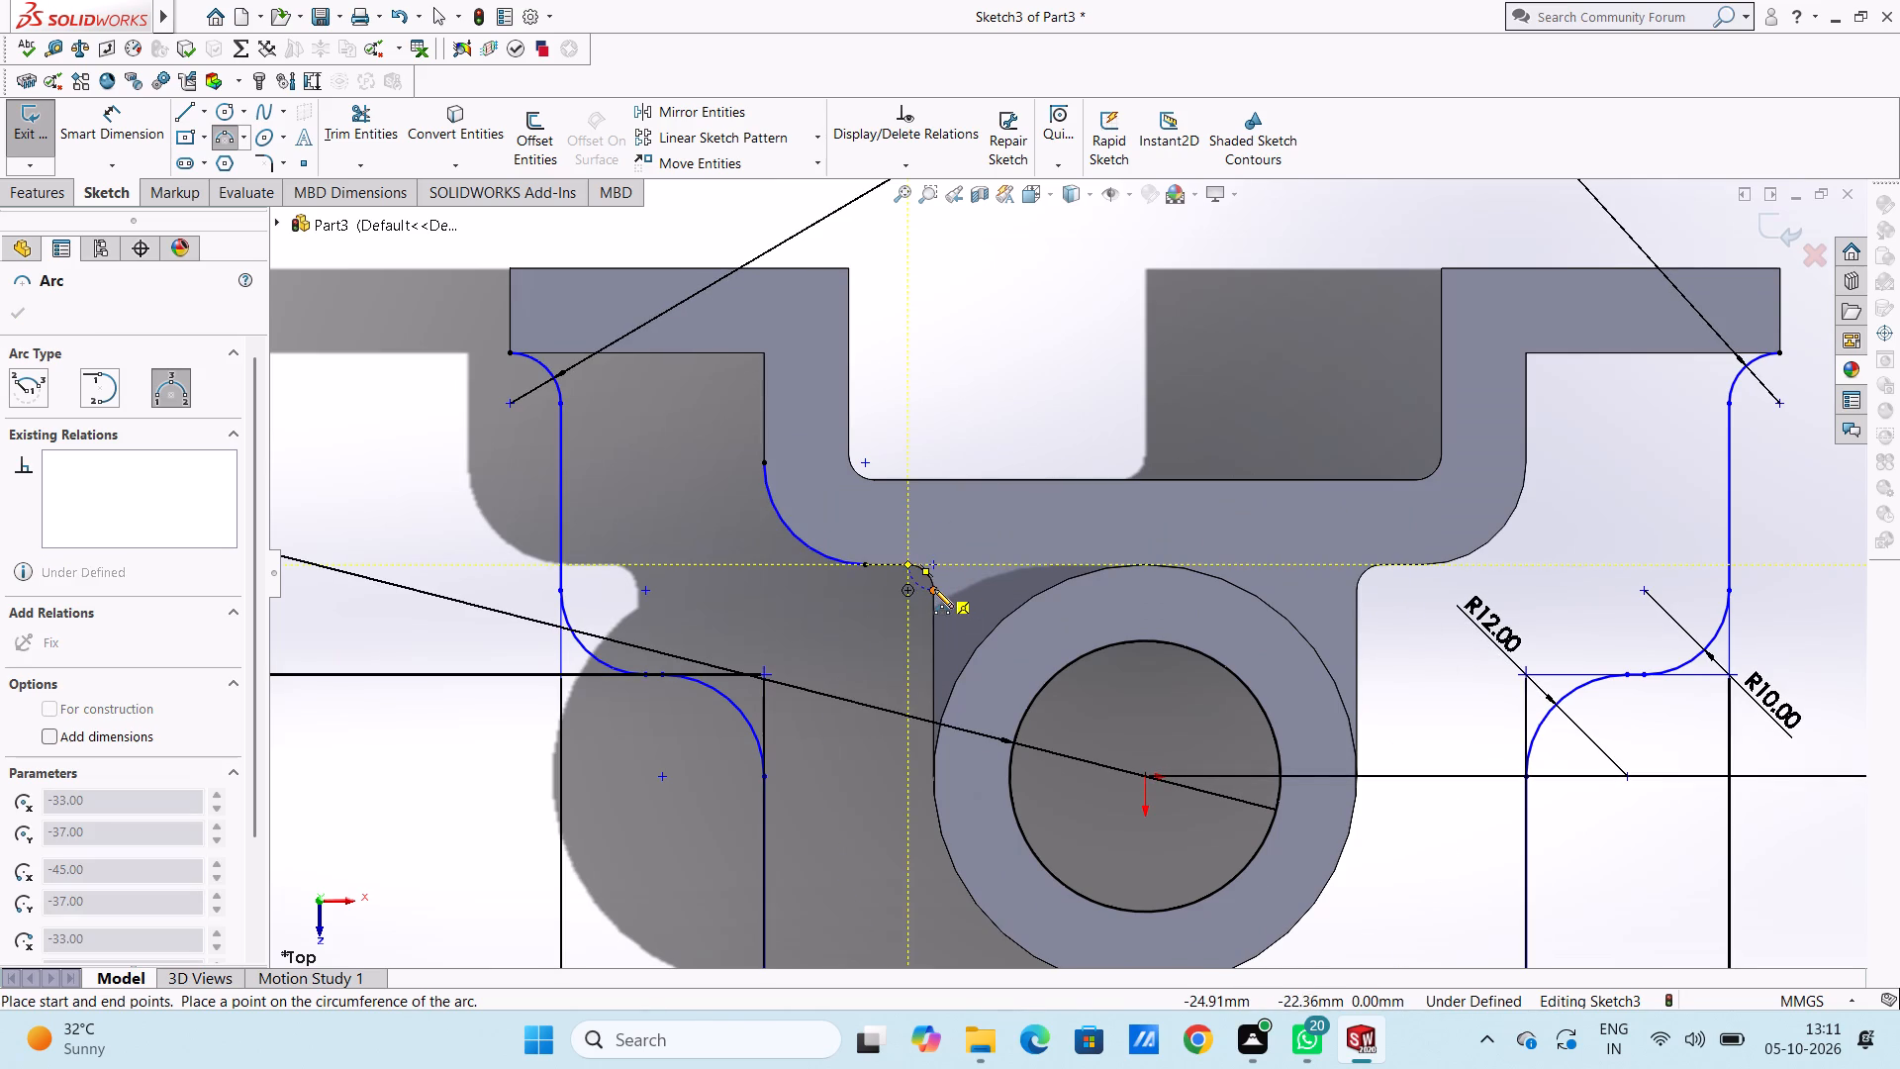
{"action": "left_click", "coordinate": [934, 589]}
{"action": "left_click", "coordinate": [927, 572]}
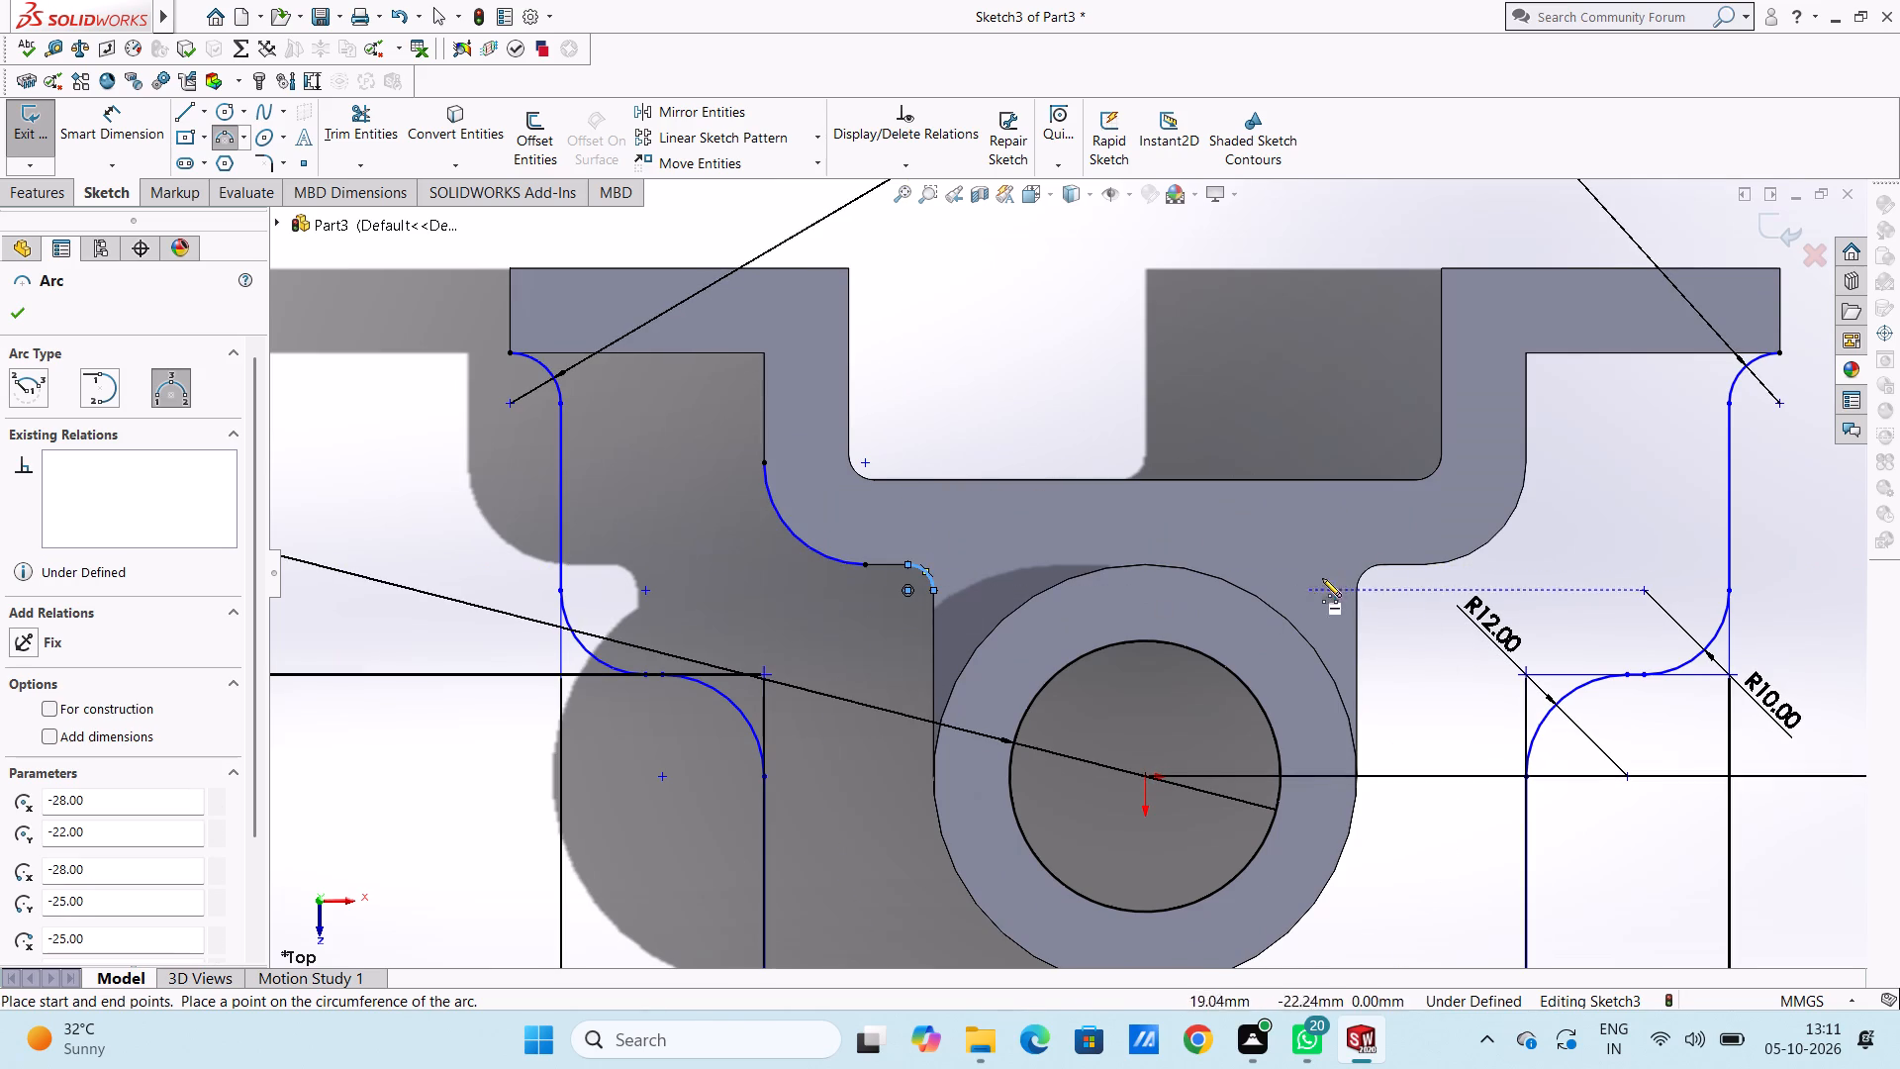
Trace the bracket's right rounded step corners with matching three-point arcs of 3 mm and 12 mm radius.
{"action": "left_click", "coordinate": [1355, 591]}
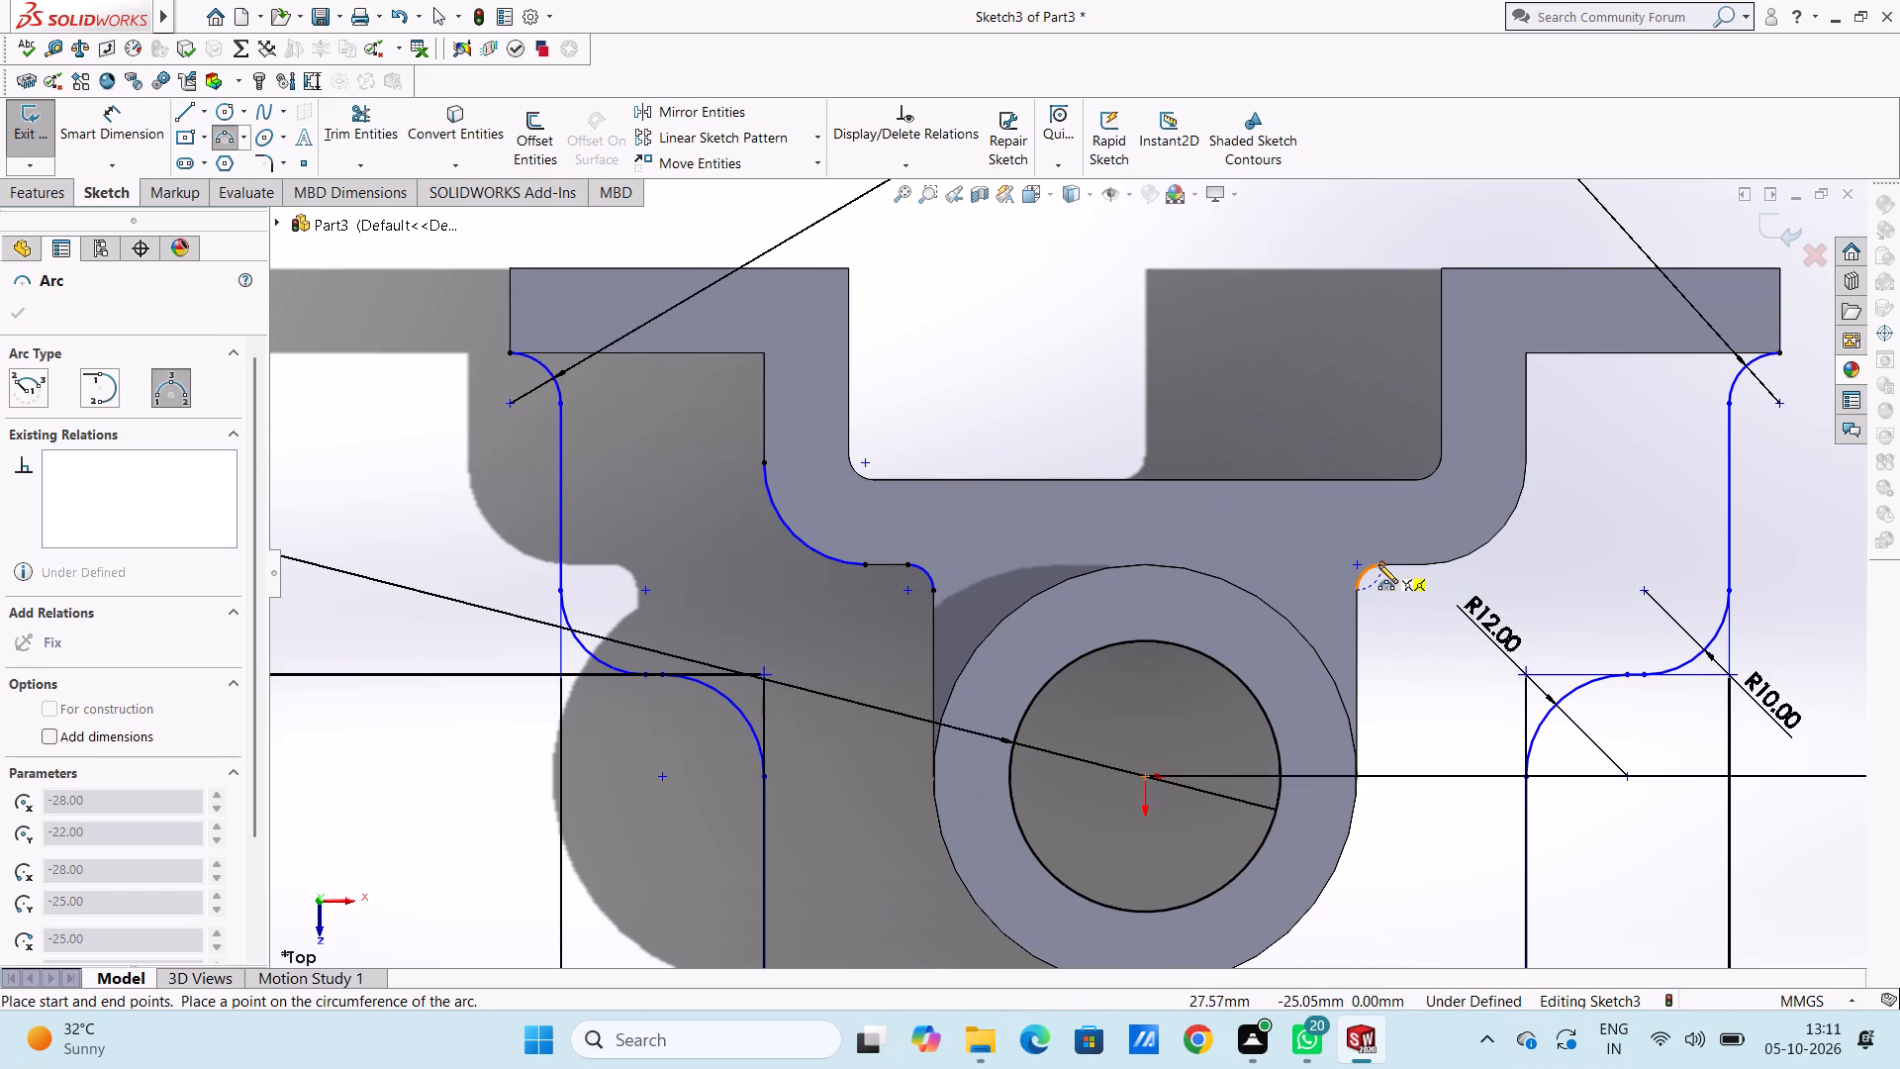
{"action": "left_click", "coordinate": [1379, 564]}
{"action": "left_click", "coordinate": [1368, 571]}
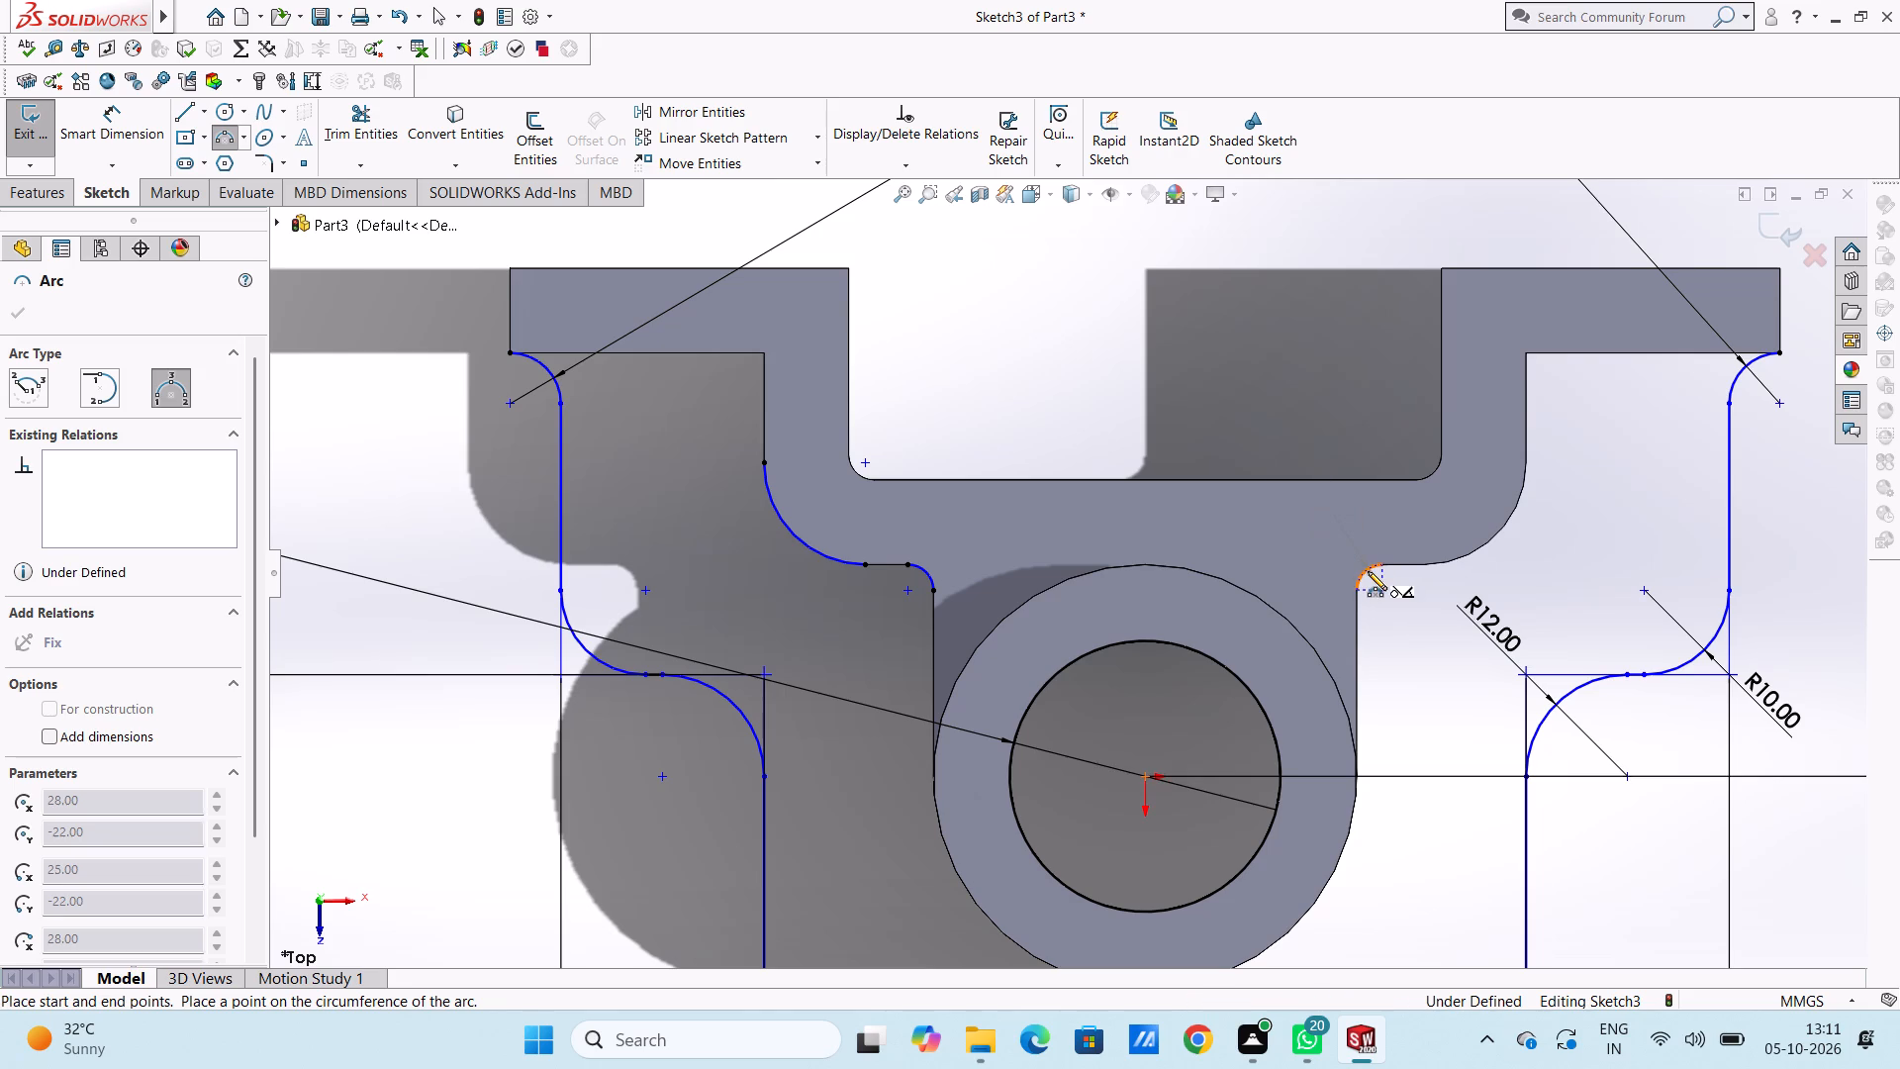
{"action": "left_click", "coordinate": [1424, 565]}
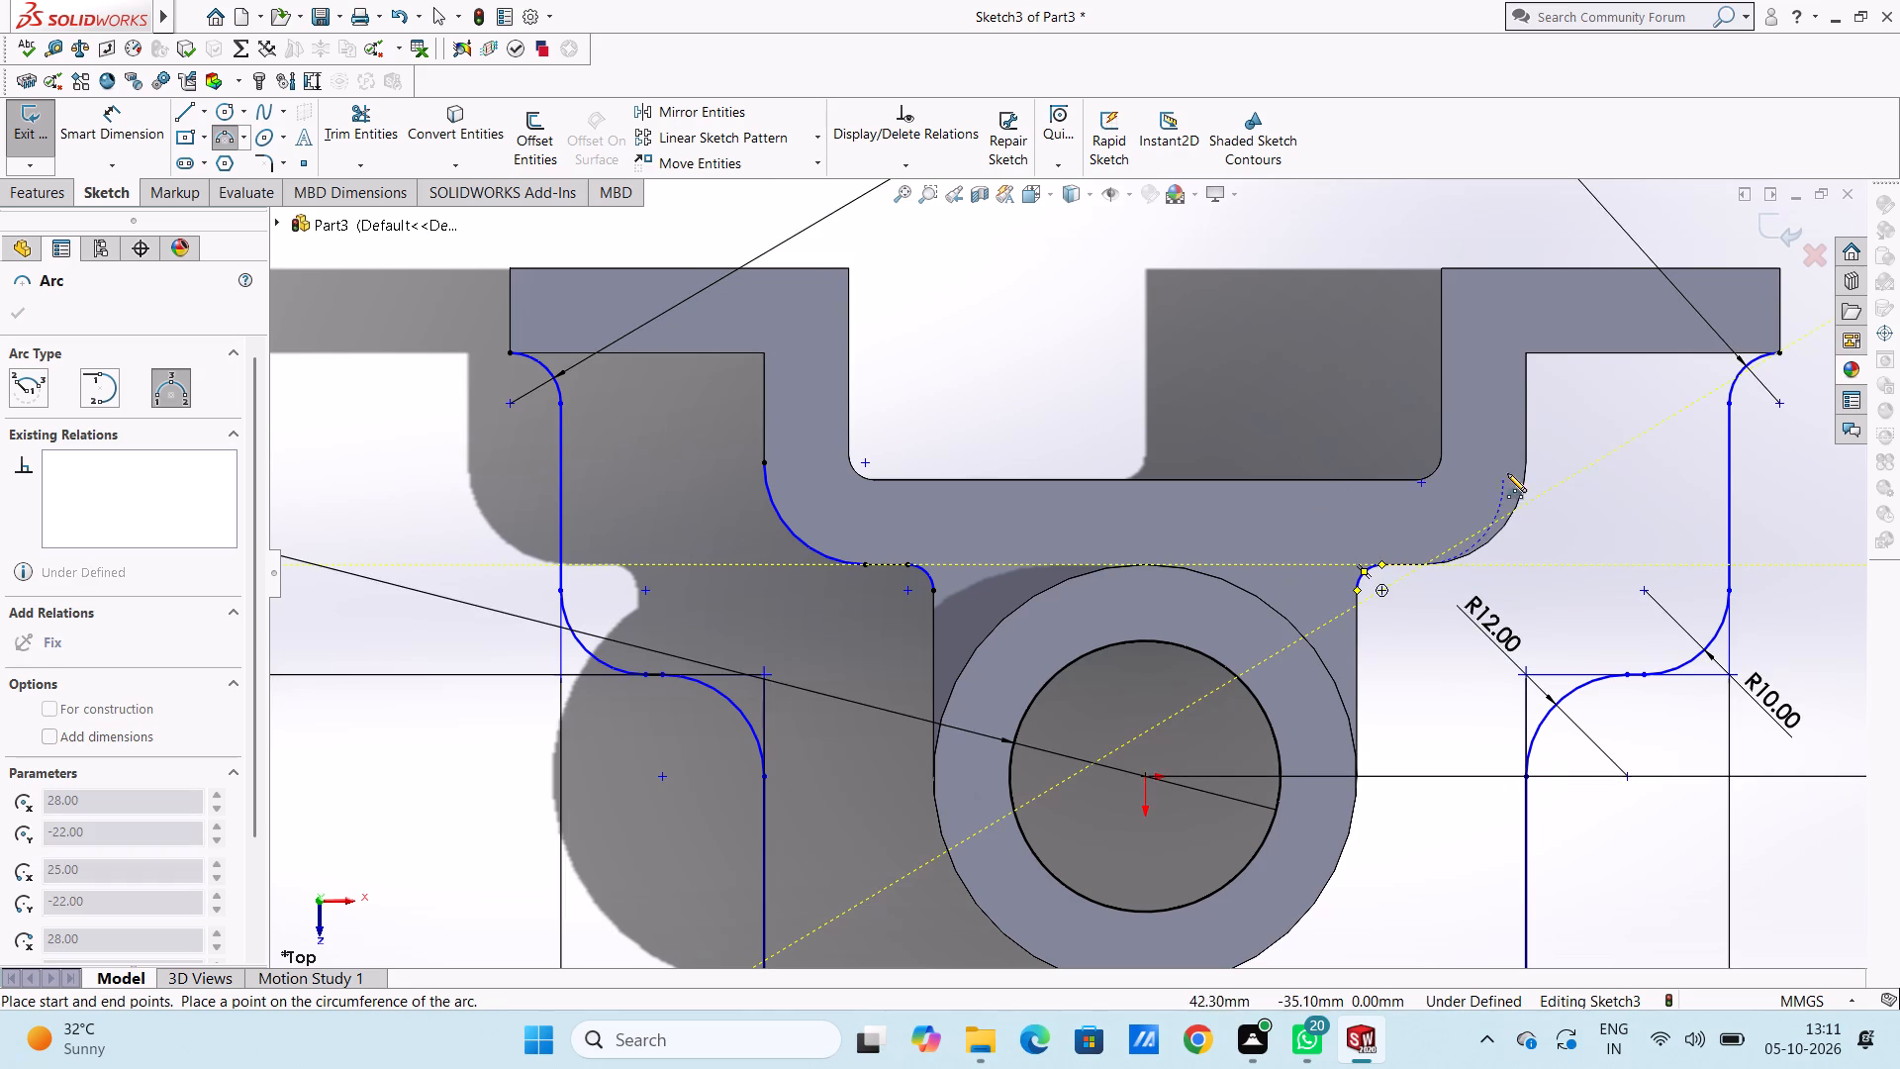
{"action": "left_click", "coordinate": [1529, 463]}
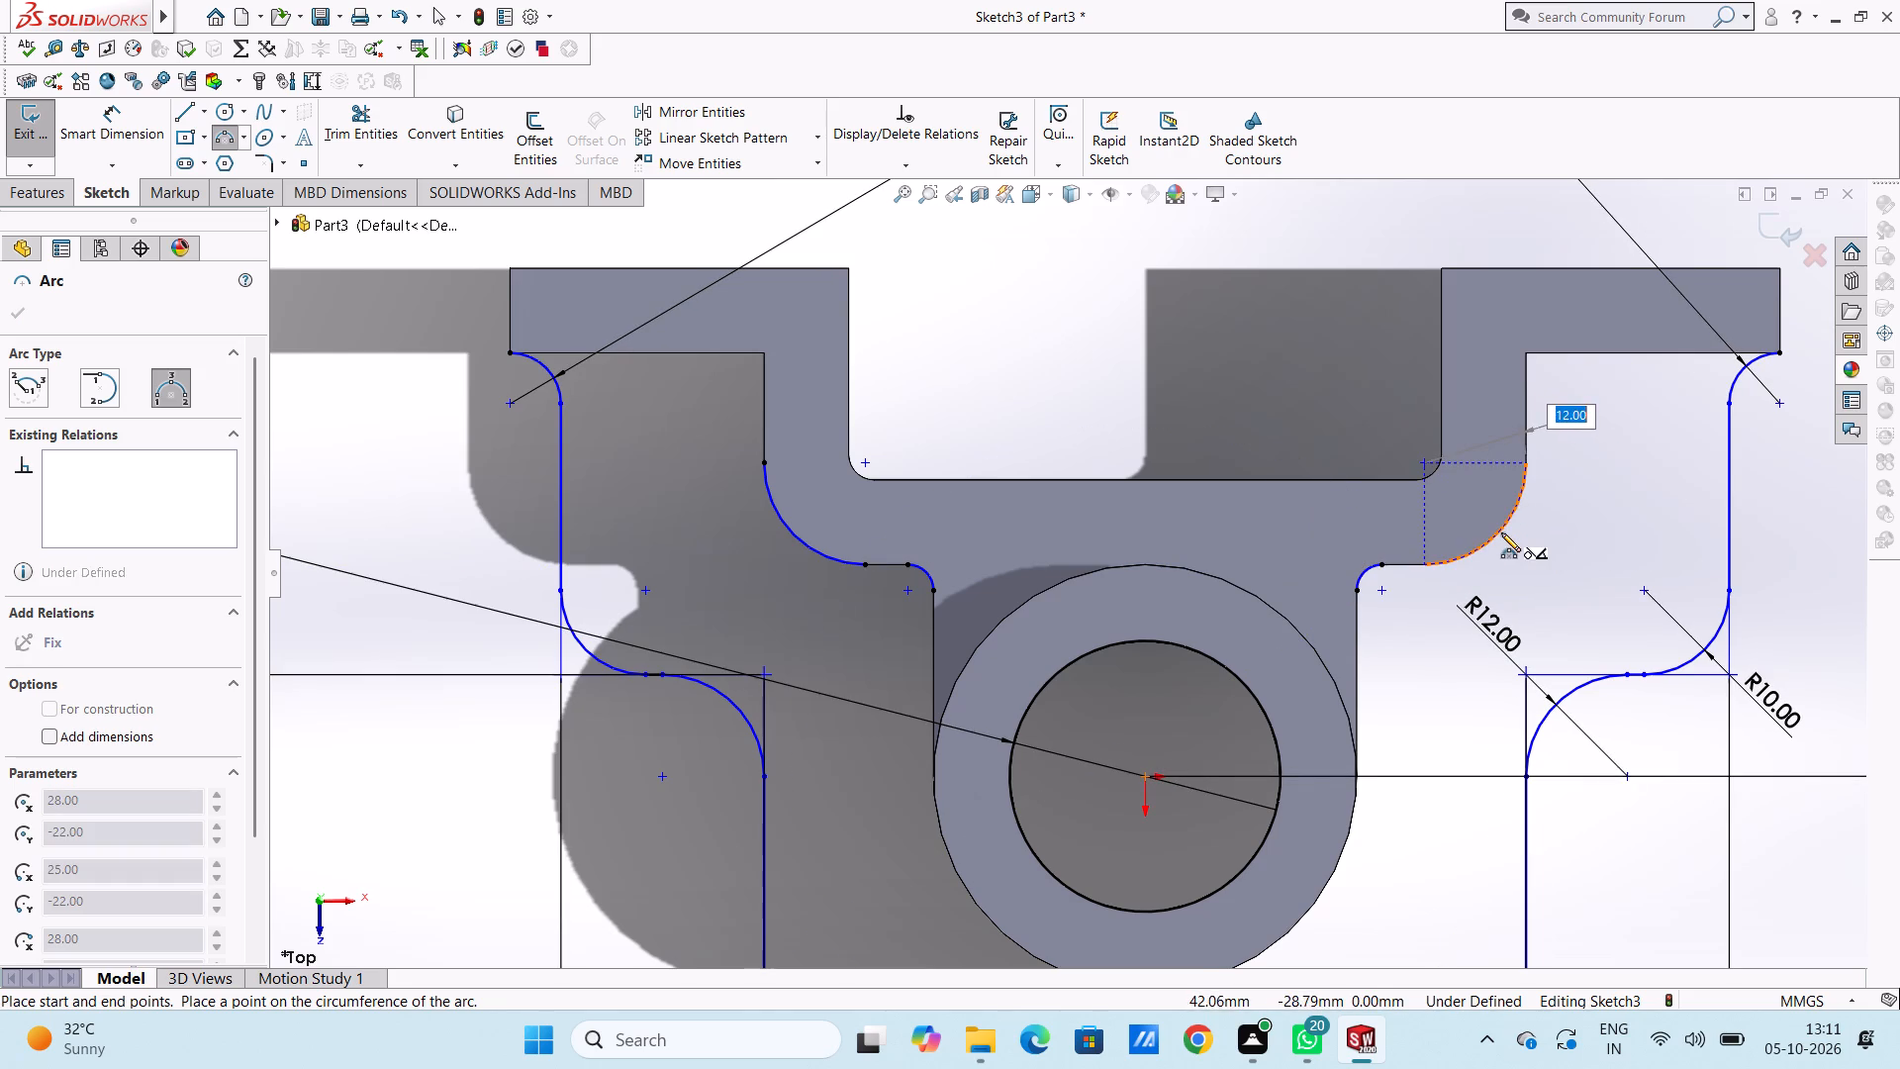
{"action": "left_click", "coordinate": [1501, 533]}
{"action": "key", "text": "Escape"}
{"action": "key", "text": "Escape"}
{"action": "key", "text": "Escape"}
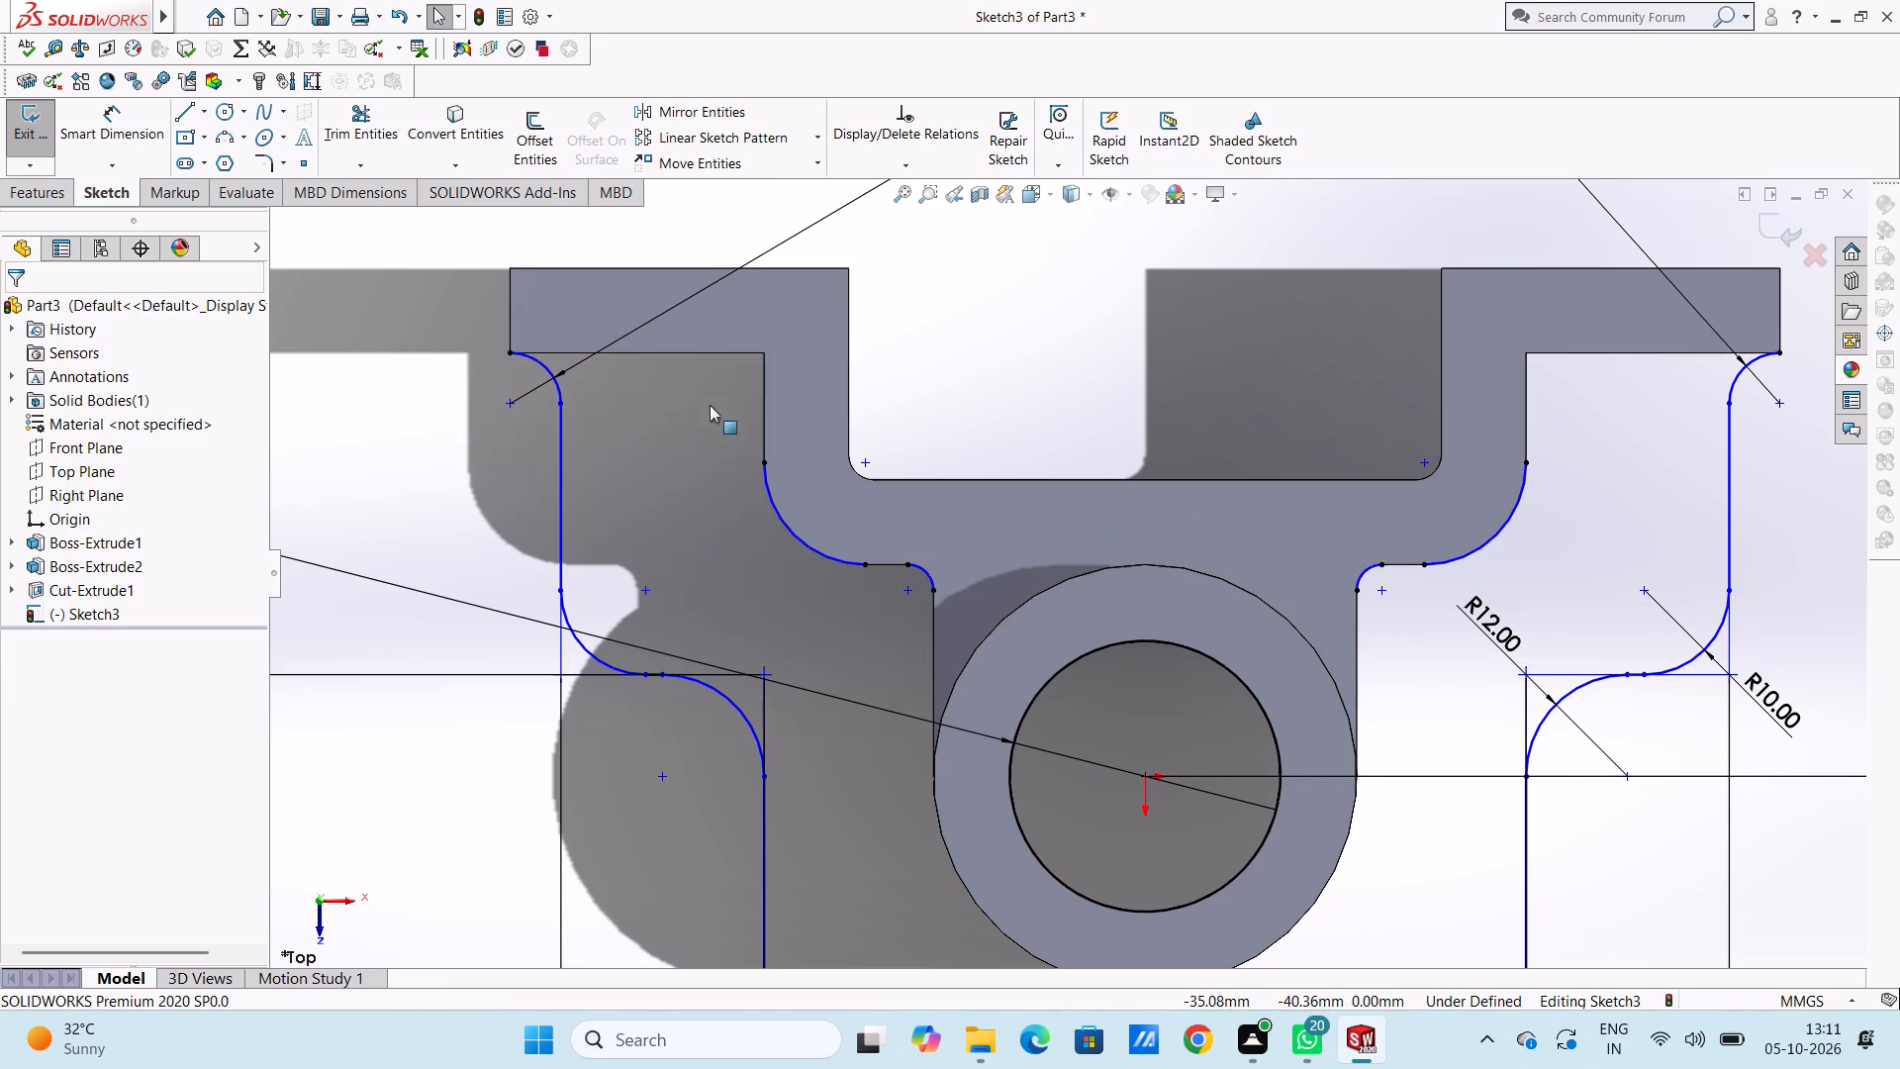
Draw the left inner profile lines between the arcs: 30 mm horizontal, 13 mm vertical, 5 mm horizontal and 22 mm vertical down to the boss edge.
{"action": "left_click", "coordinate": [189, 104]}
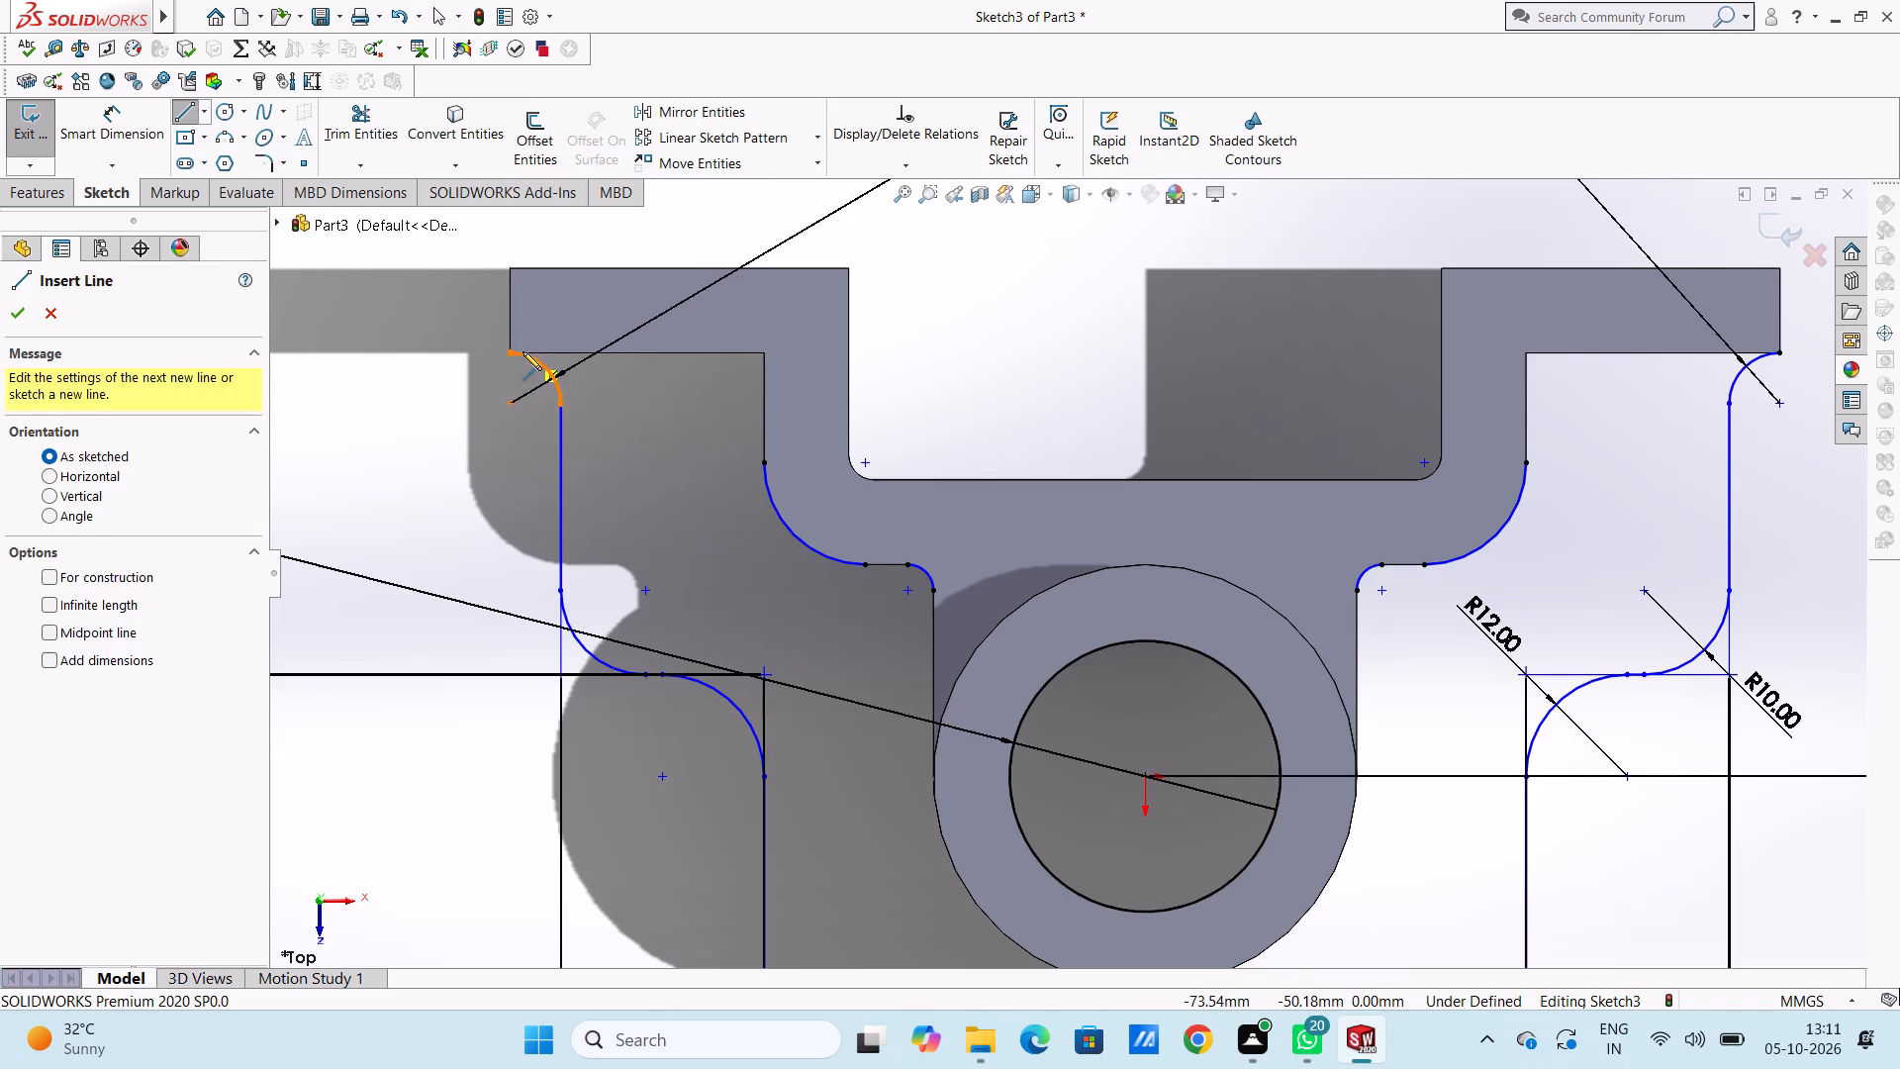
{"action": "left_click", "coordinate": [510, 350]}
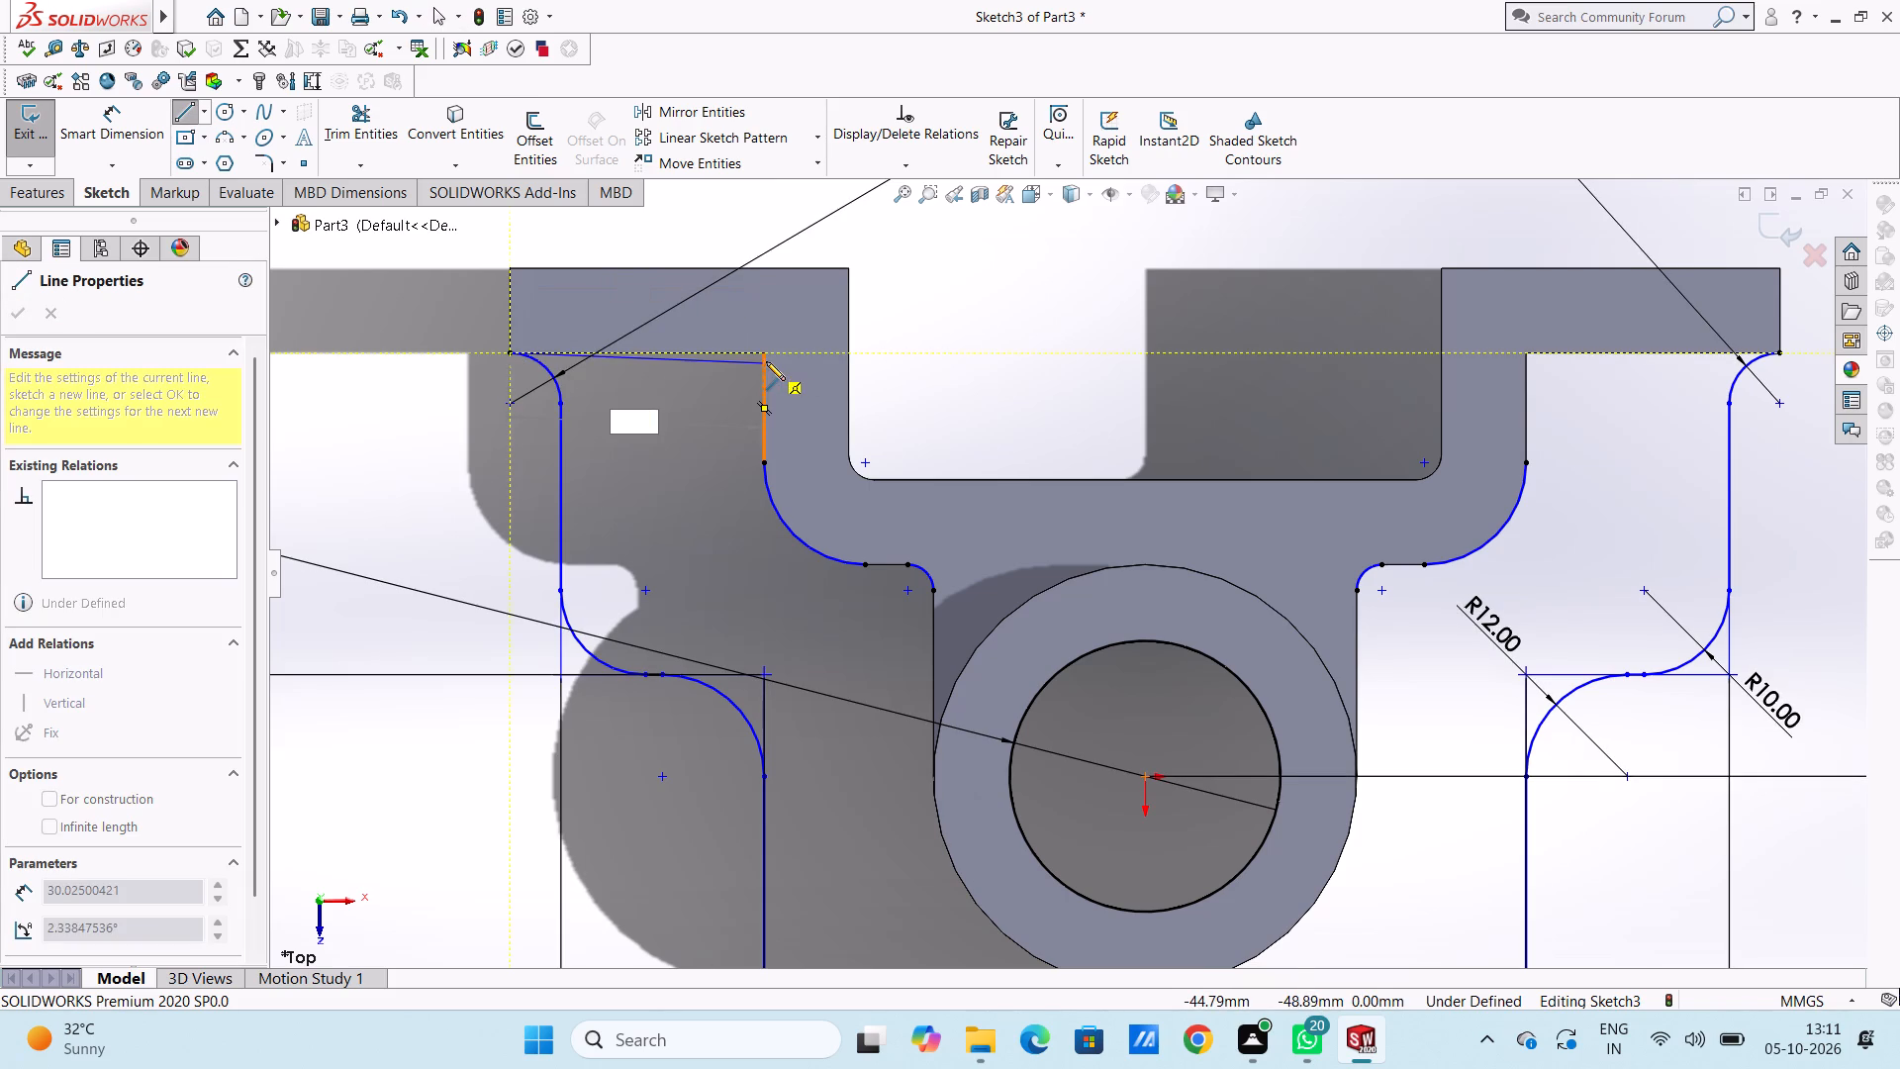
{"action": "left_click", "coordinate": [765, 353]}
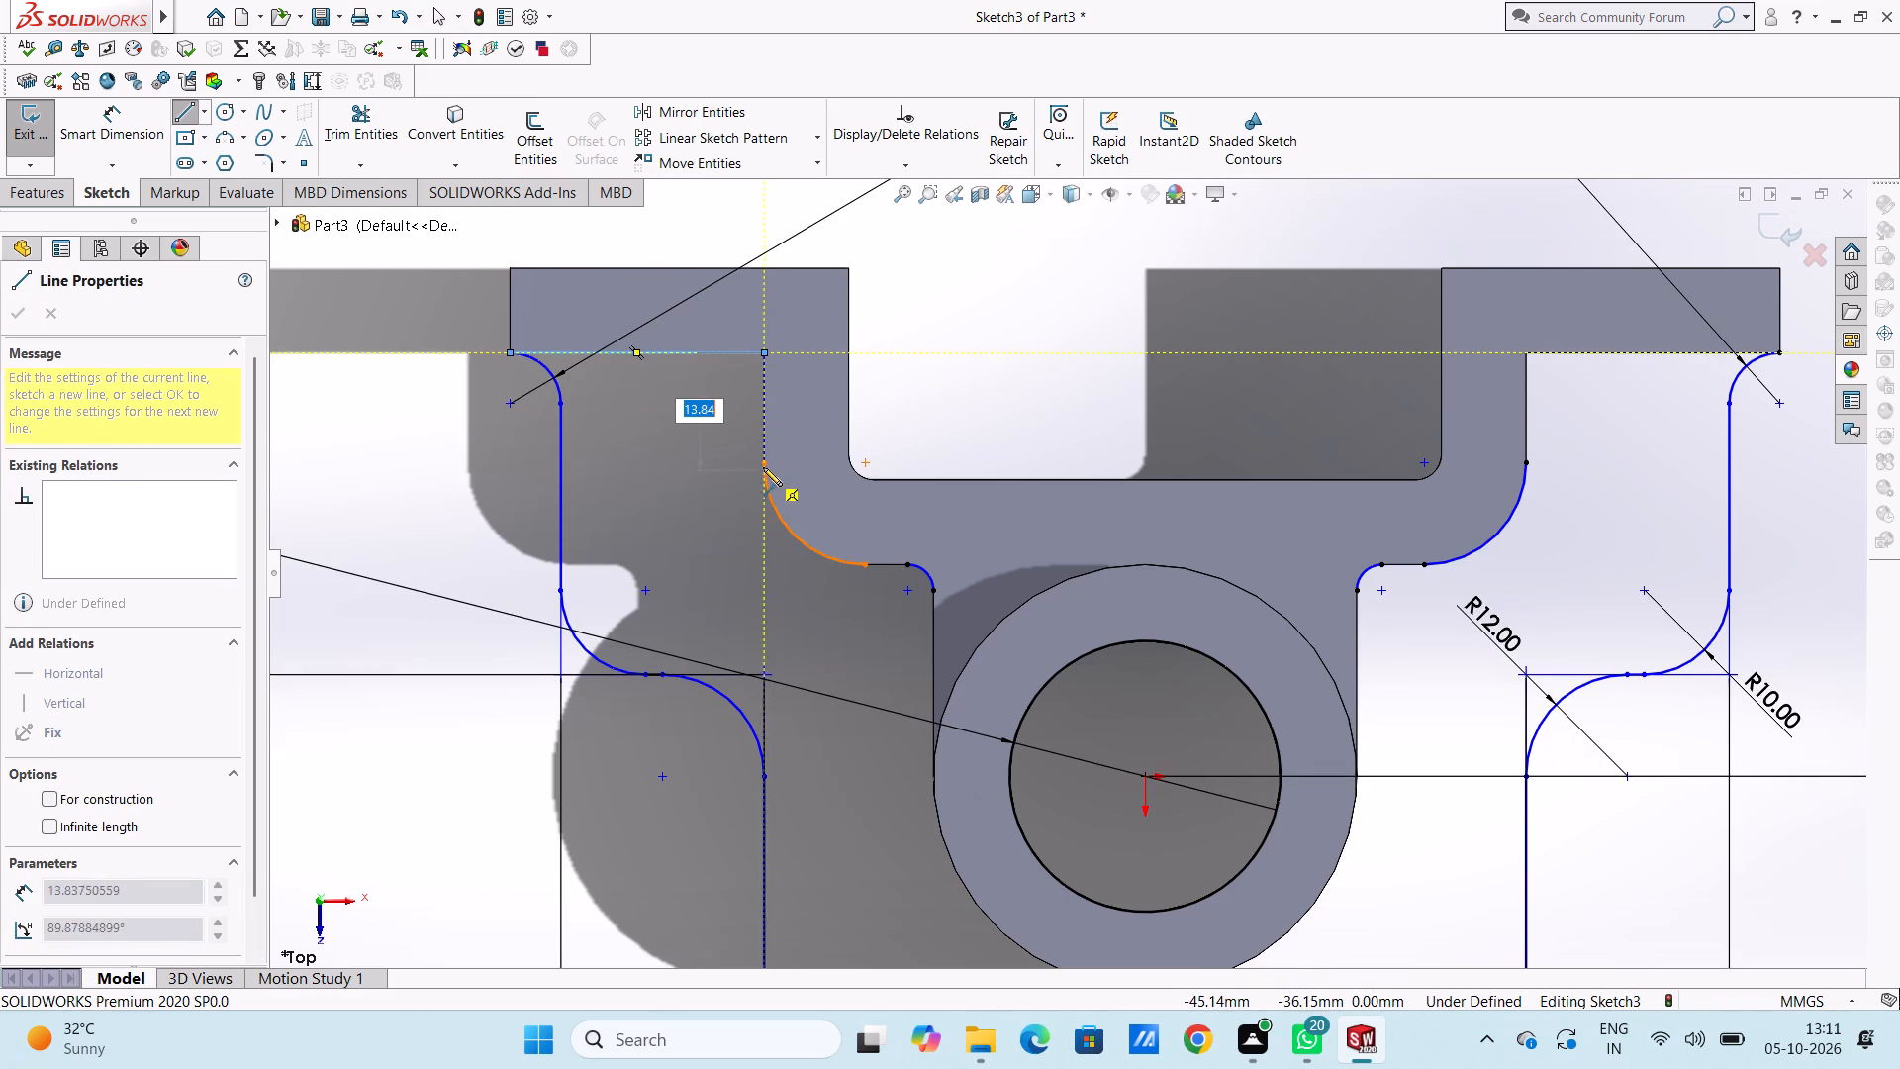
{"action": "left_click", "coordinate": [763, 462]}
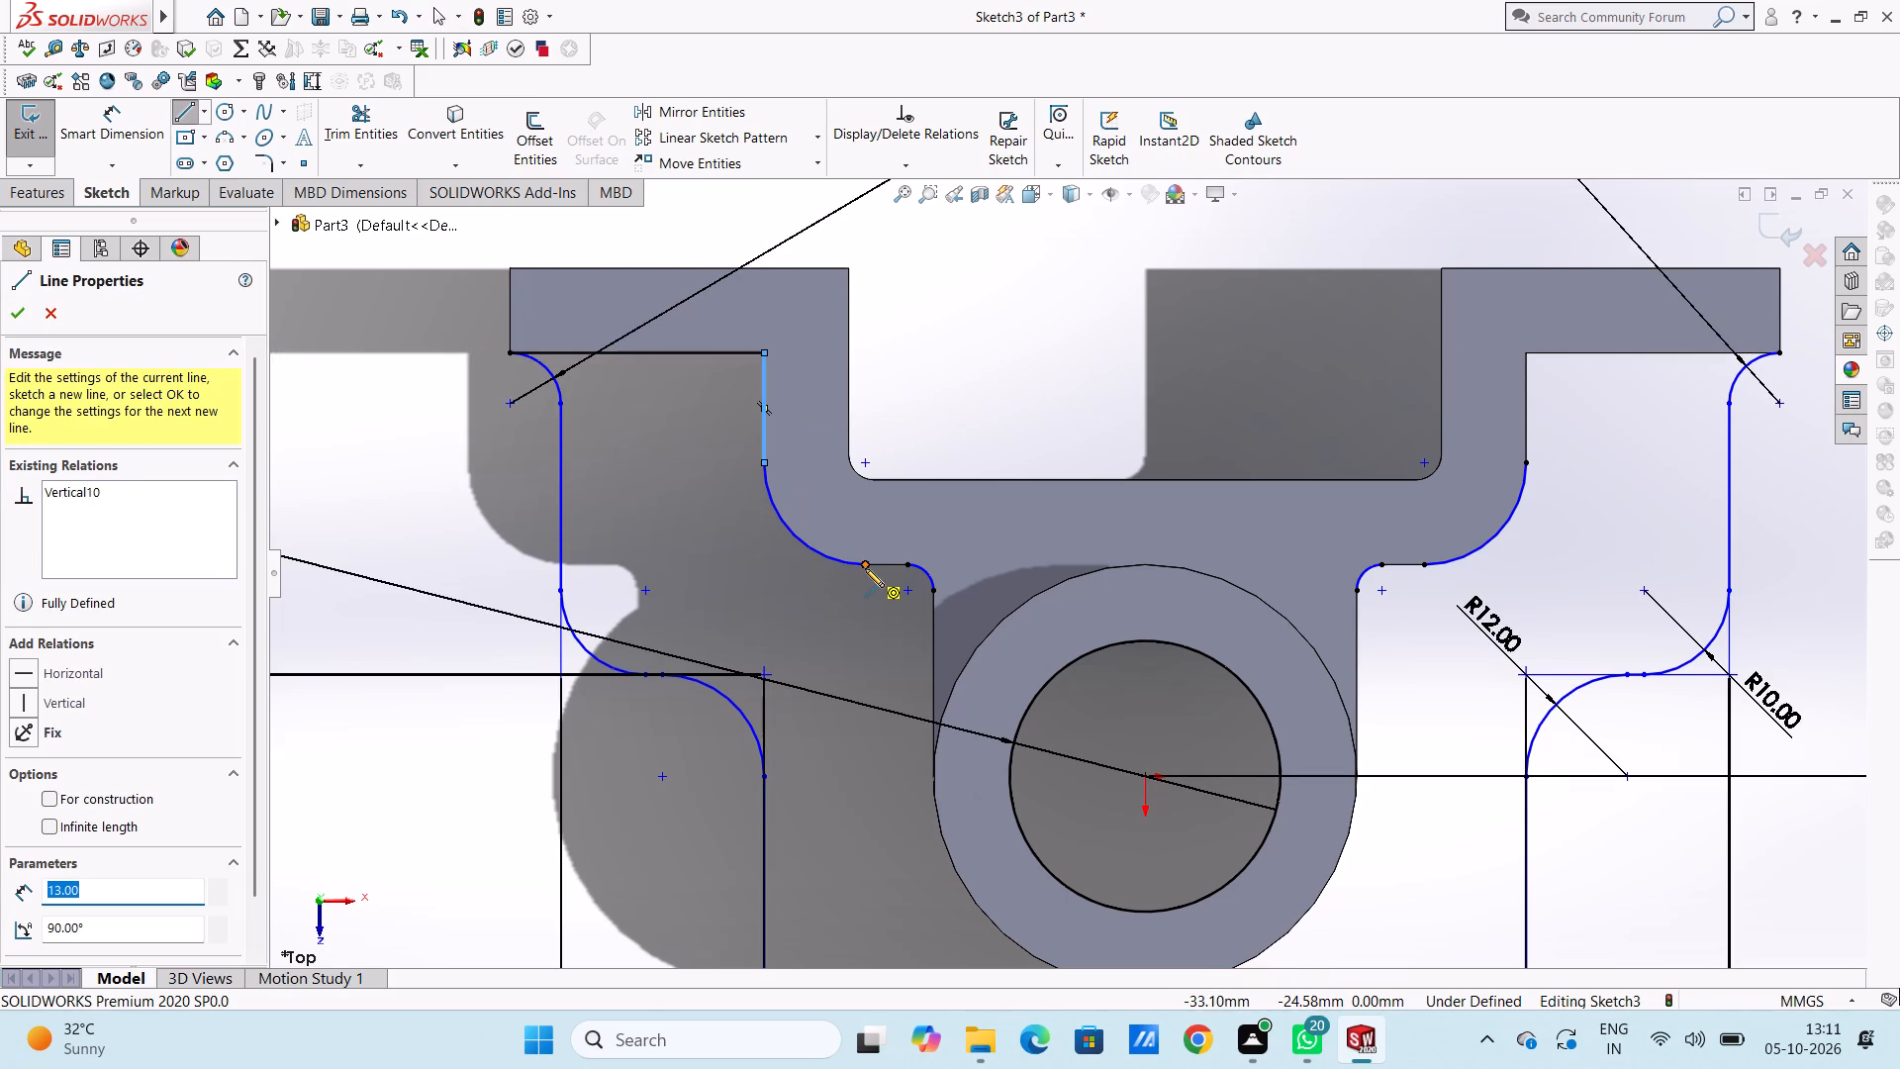
{"action": "left_click", "coordinate": [865, 568]}
{"action": "left_click", "coordinate": [906, 566]}
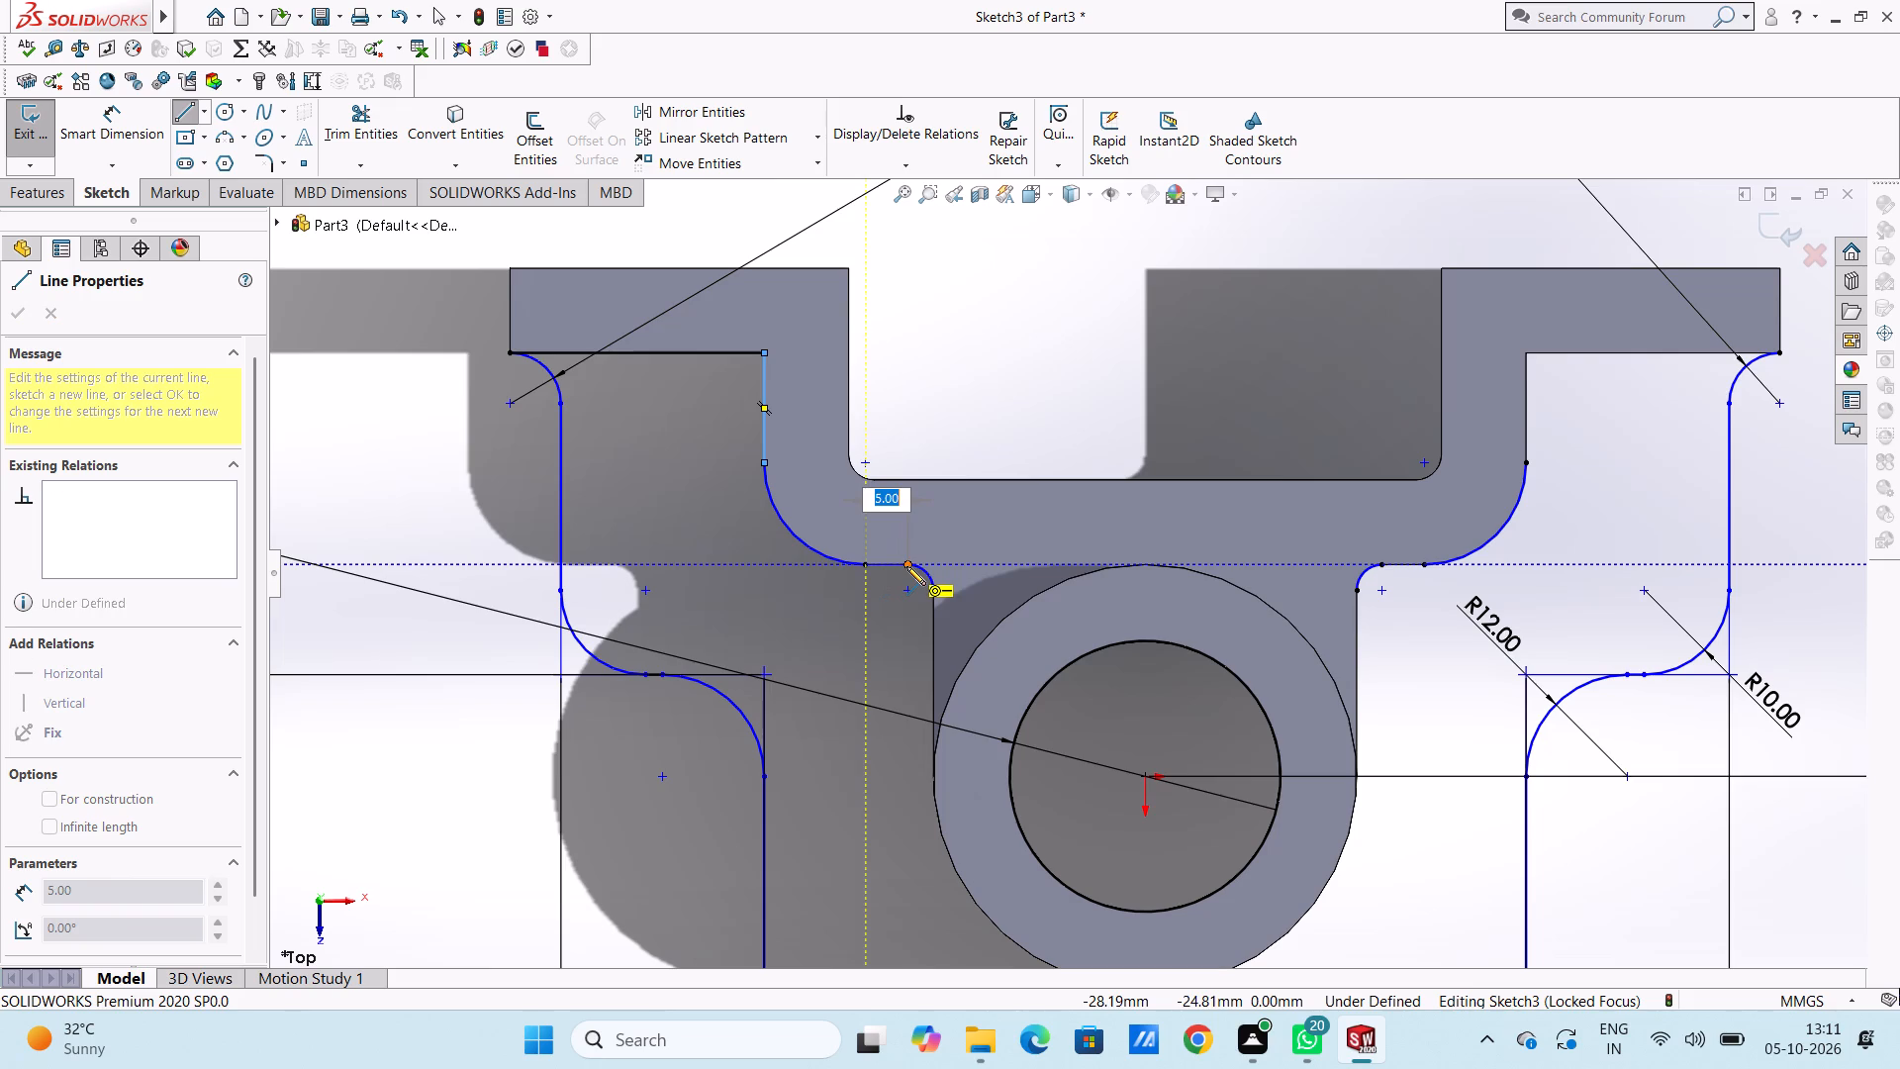
{"action": "left_click", "coordinate": [936, 590]}
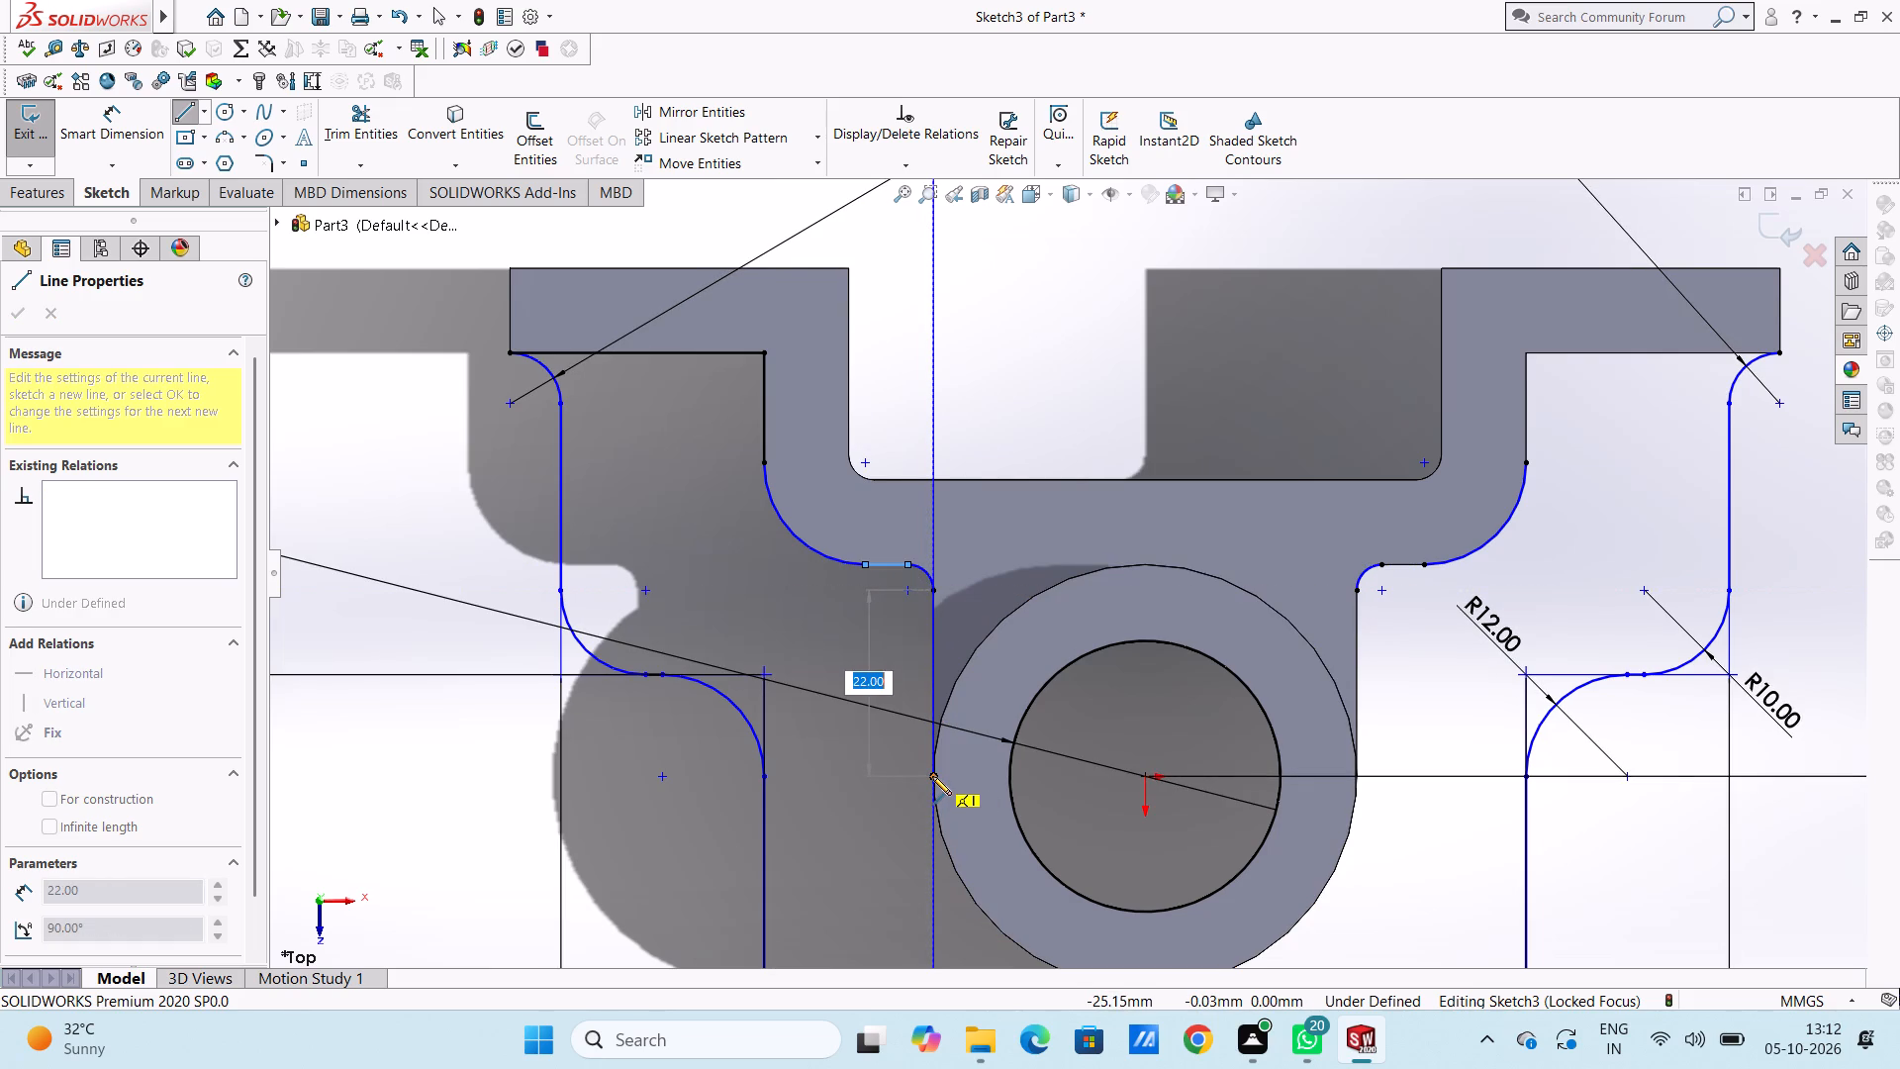
{"action": "left_click", "coordinate": [932, 776]}
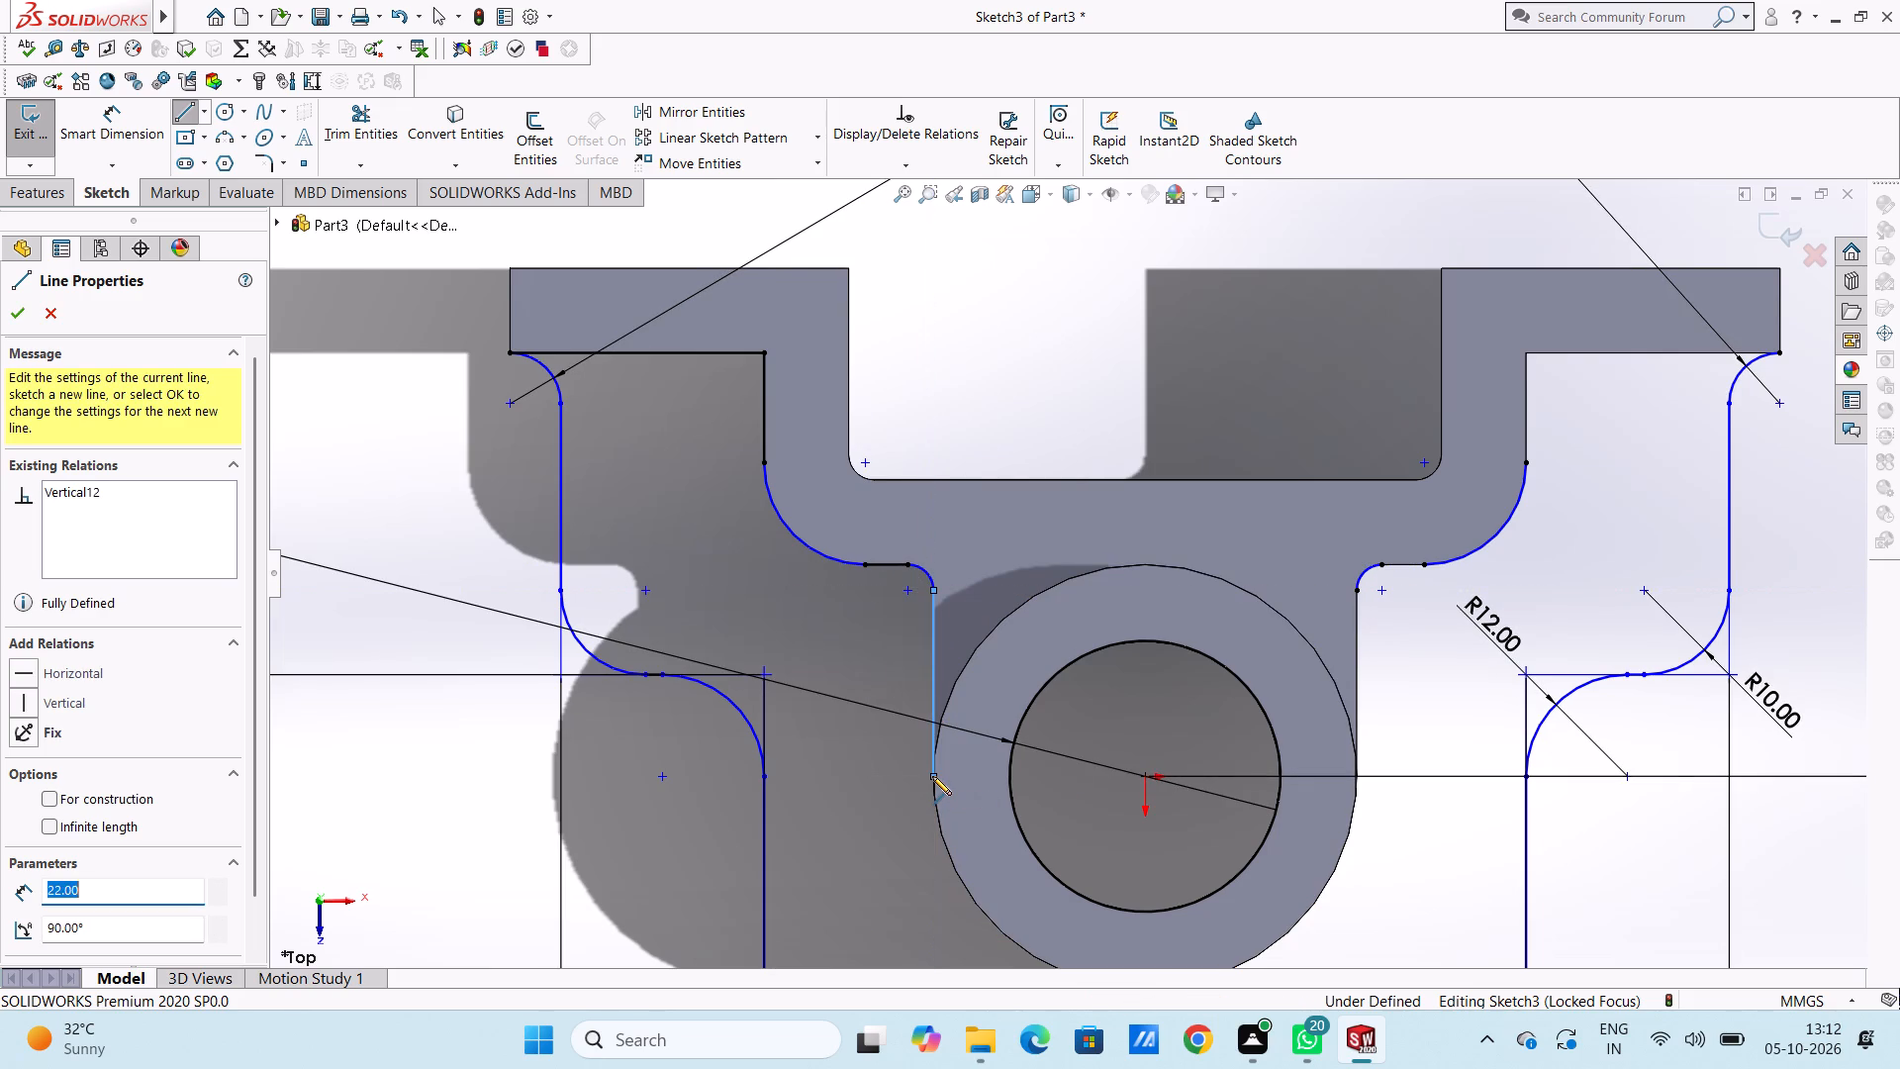
{"action": "key", "text": "Escape"}
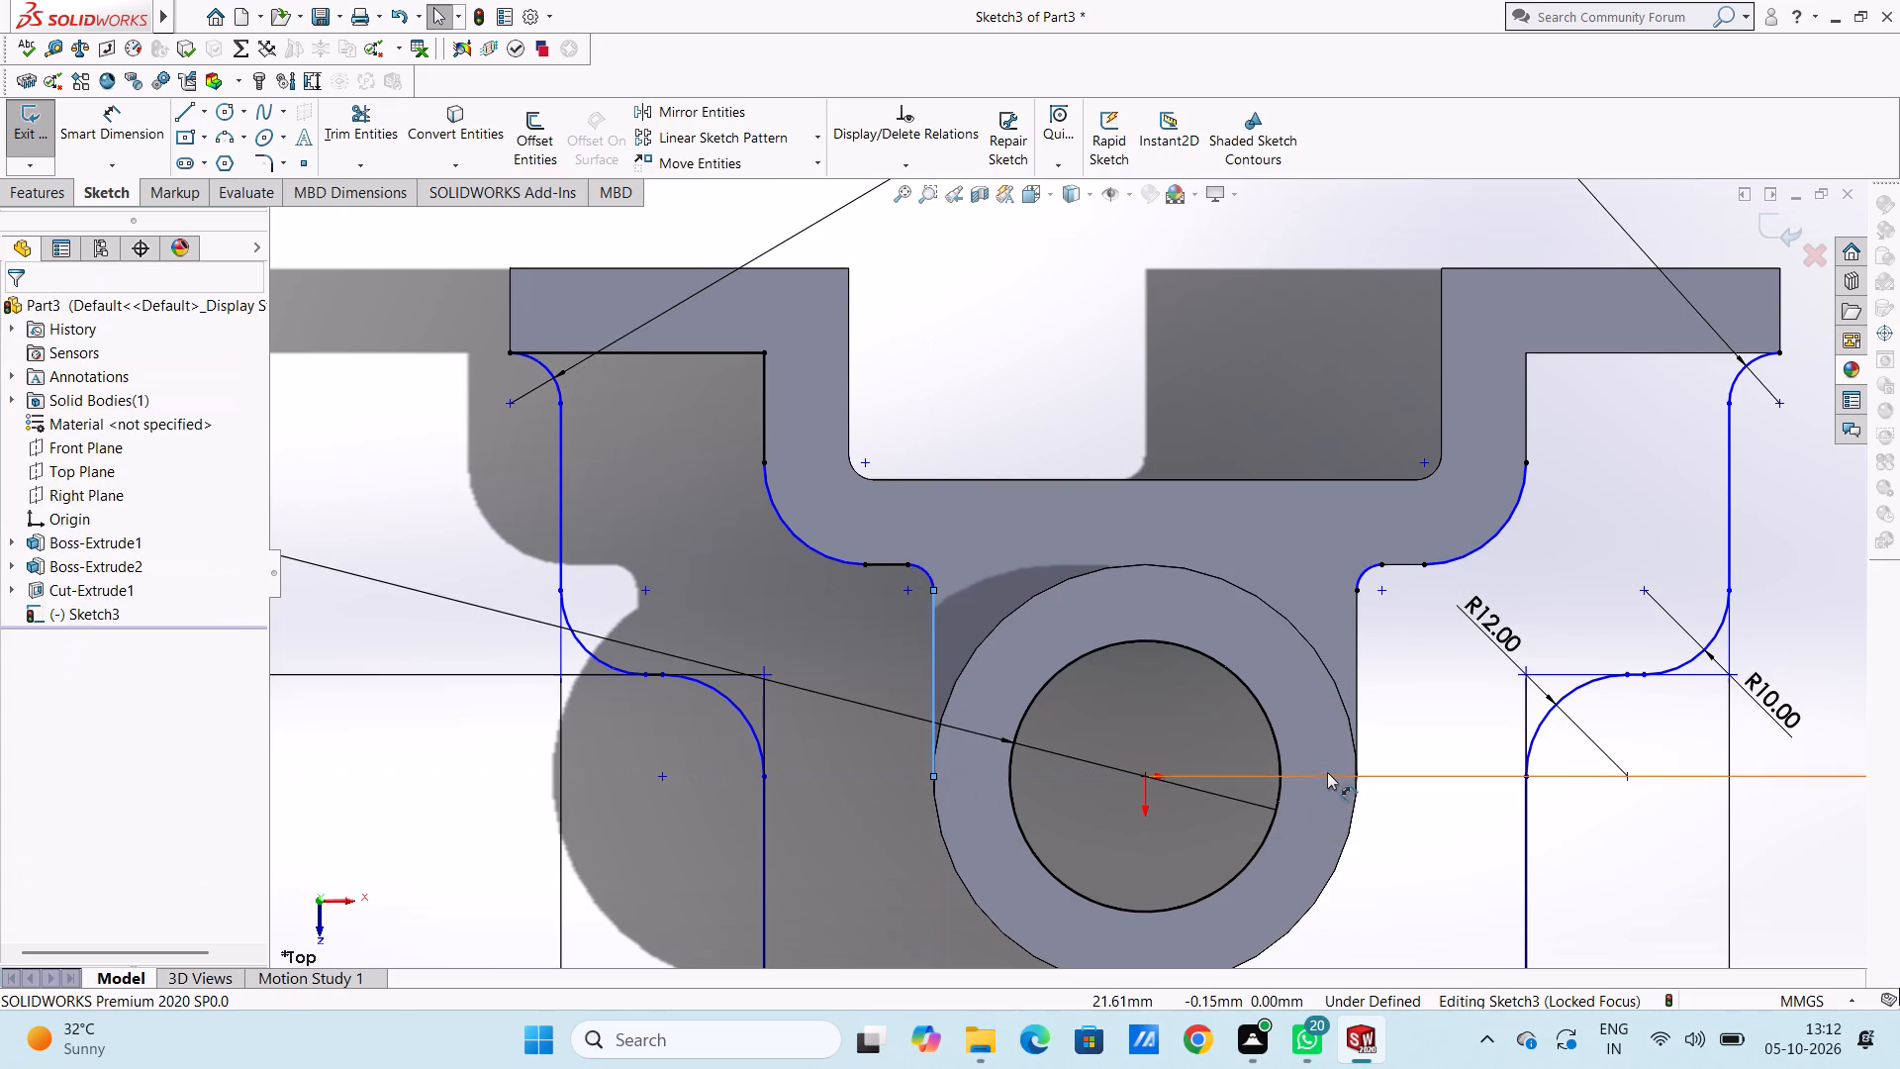
Draw the matching right inner profile lines from the boss edge up through the arcs, ending with a 30 mm horizontal line at the outer arc end.
{"action": "left_click", "coordinate": [190, 110]}
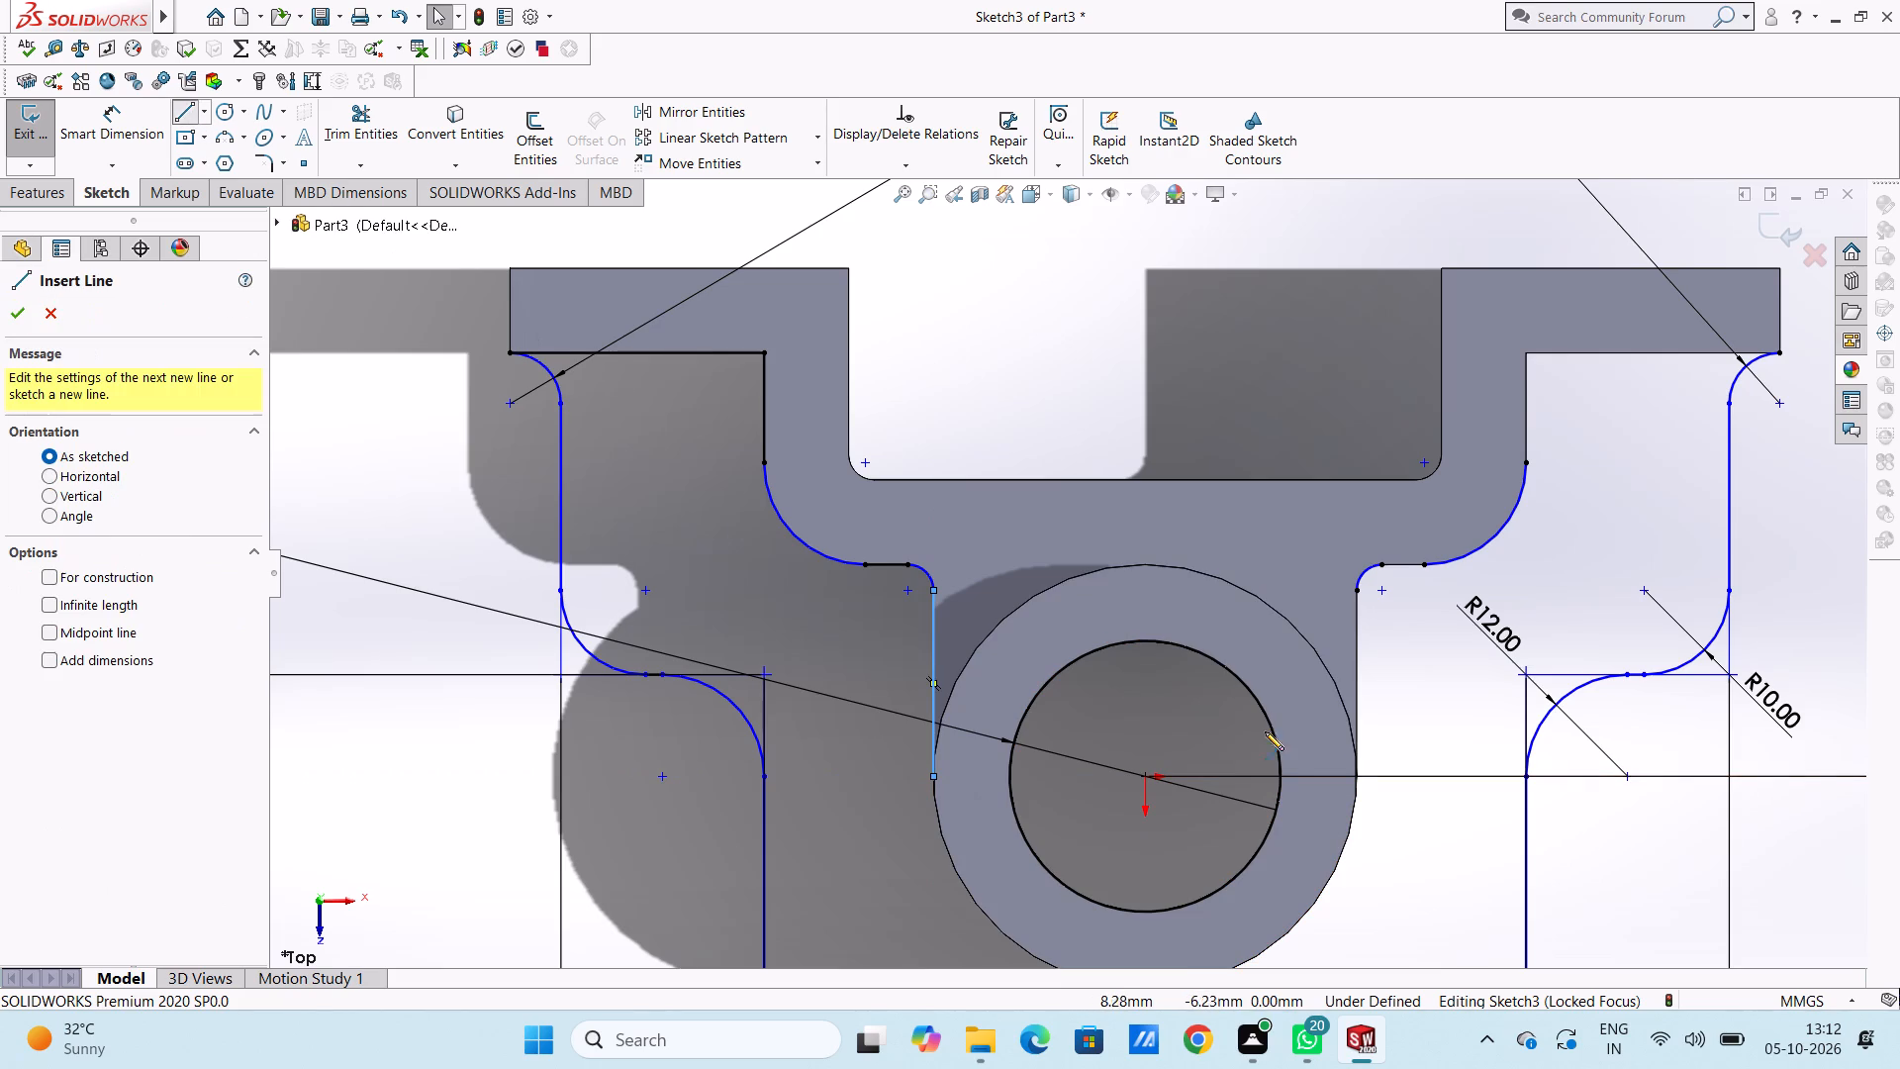
{"action": "left_click", "coordinate": [1355, 777]}
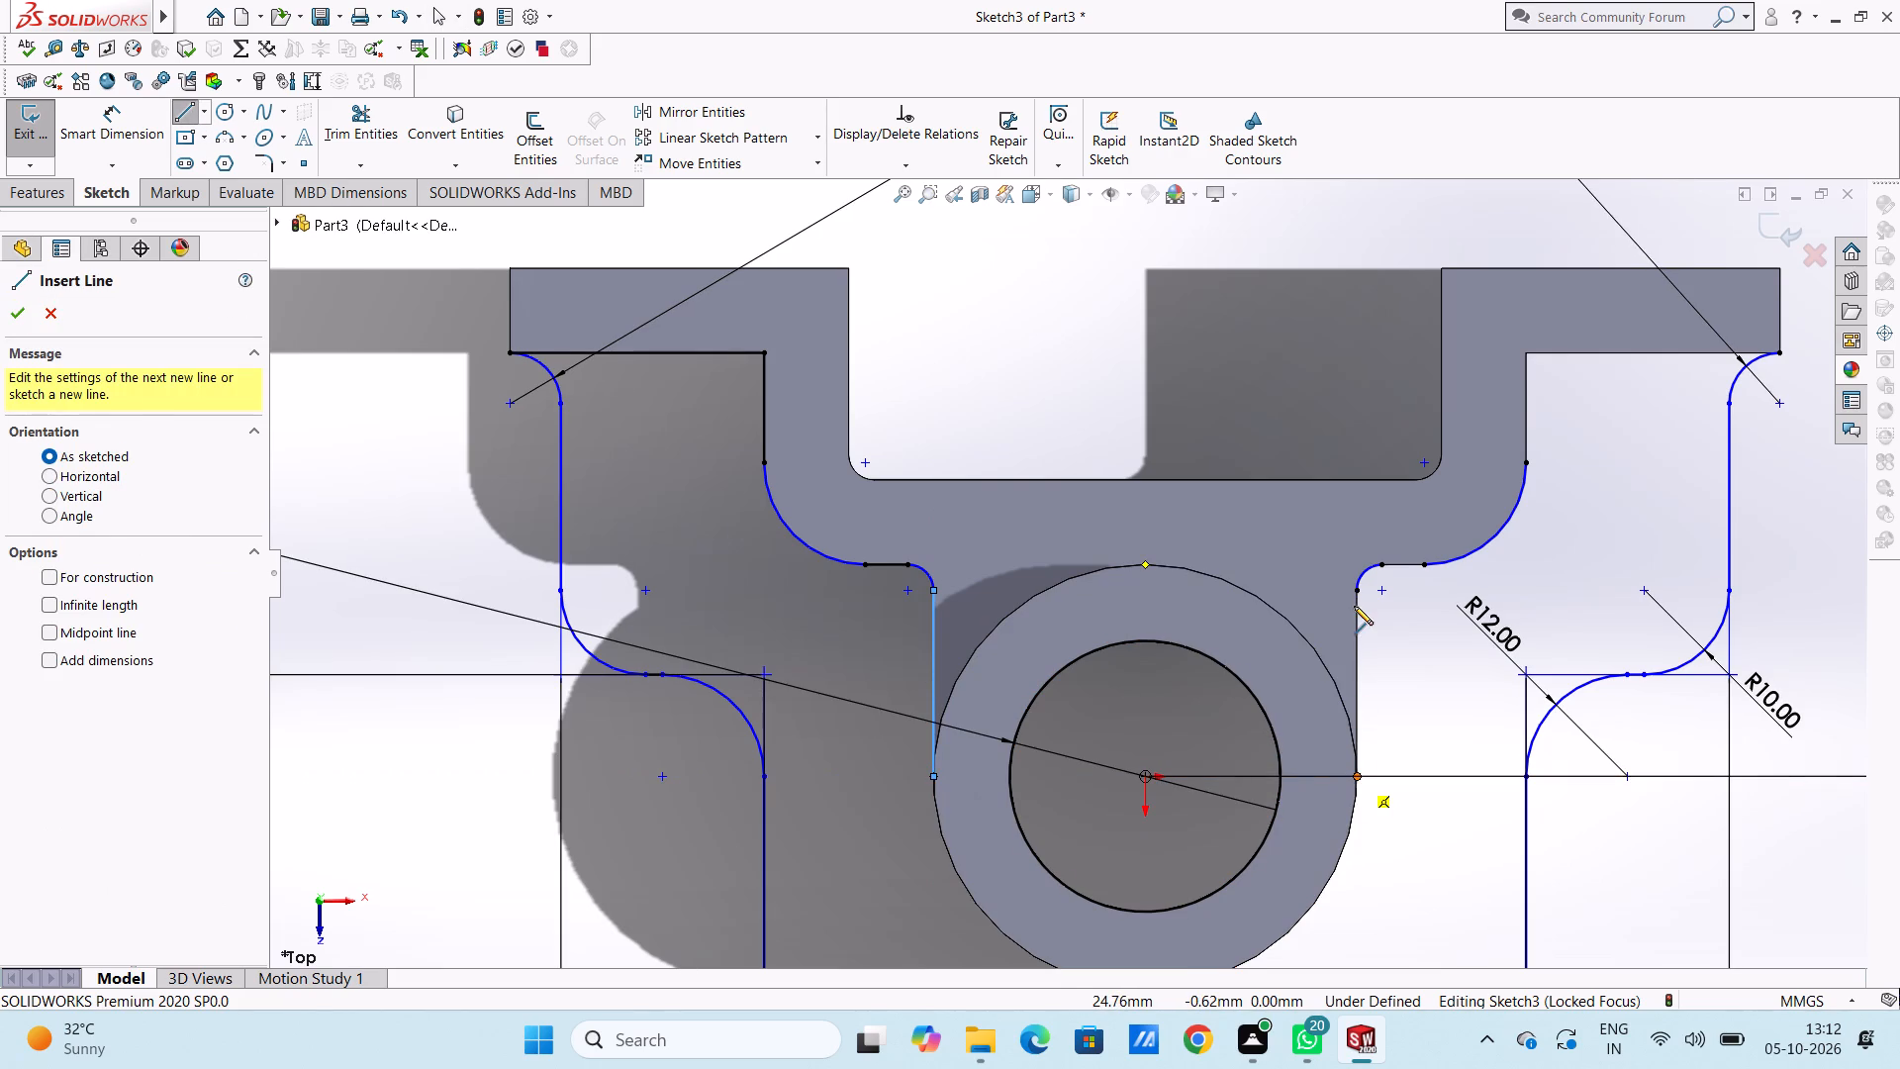
{"action": "left_click", "coordinate": [1356, 589]}
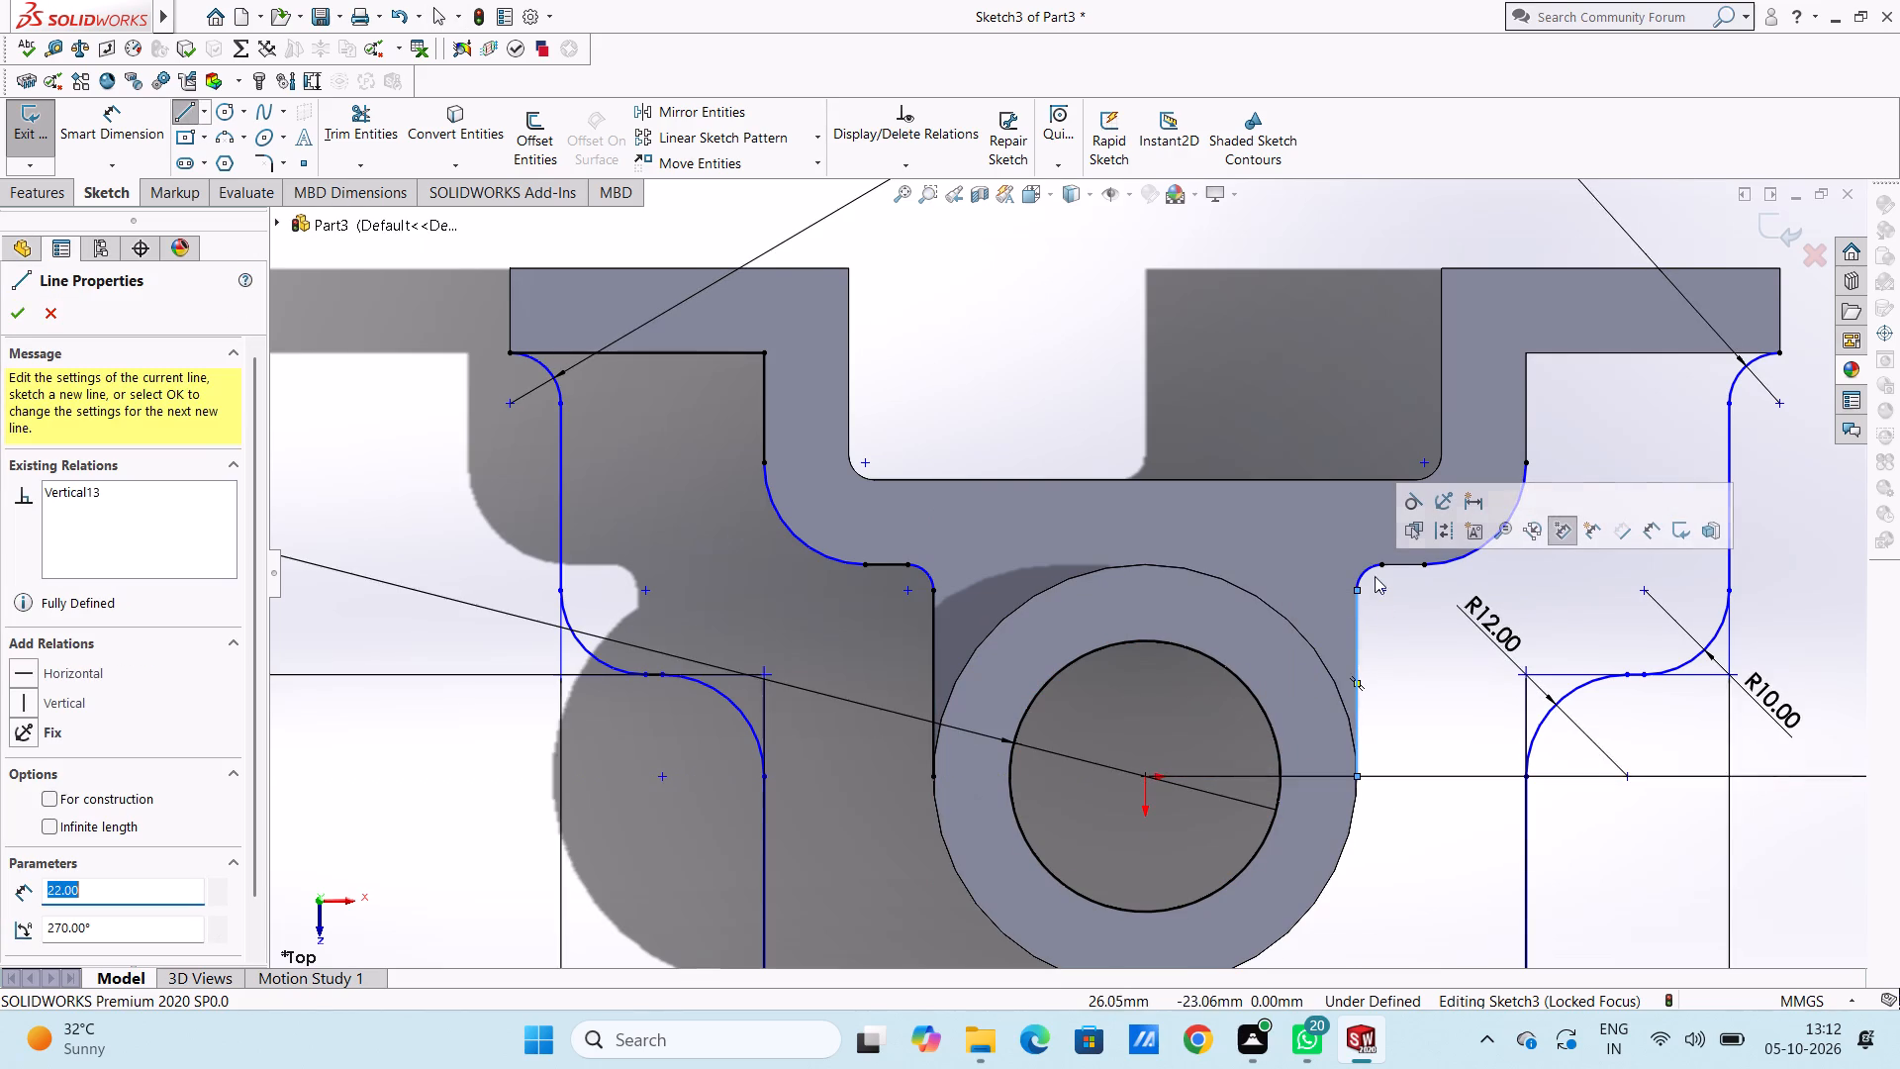
{"action": "left_click", "coordinate": [1382, 569]}
{"action": "left_click", "coordinate": [1426, 567]}
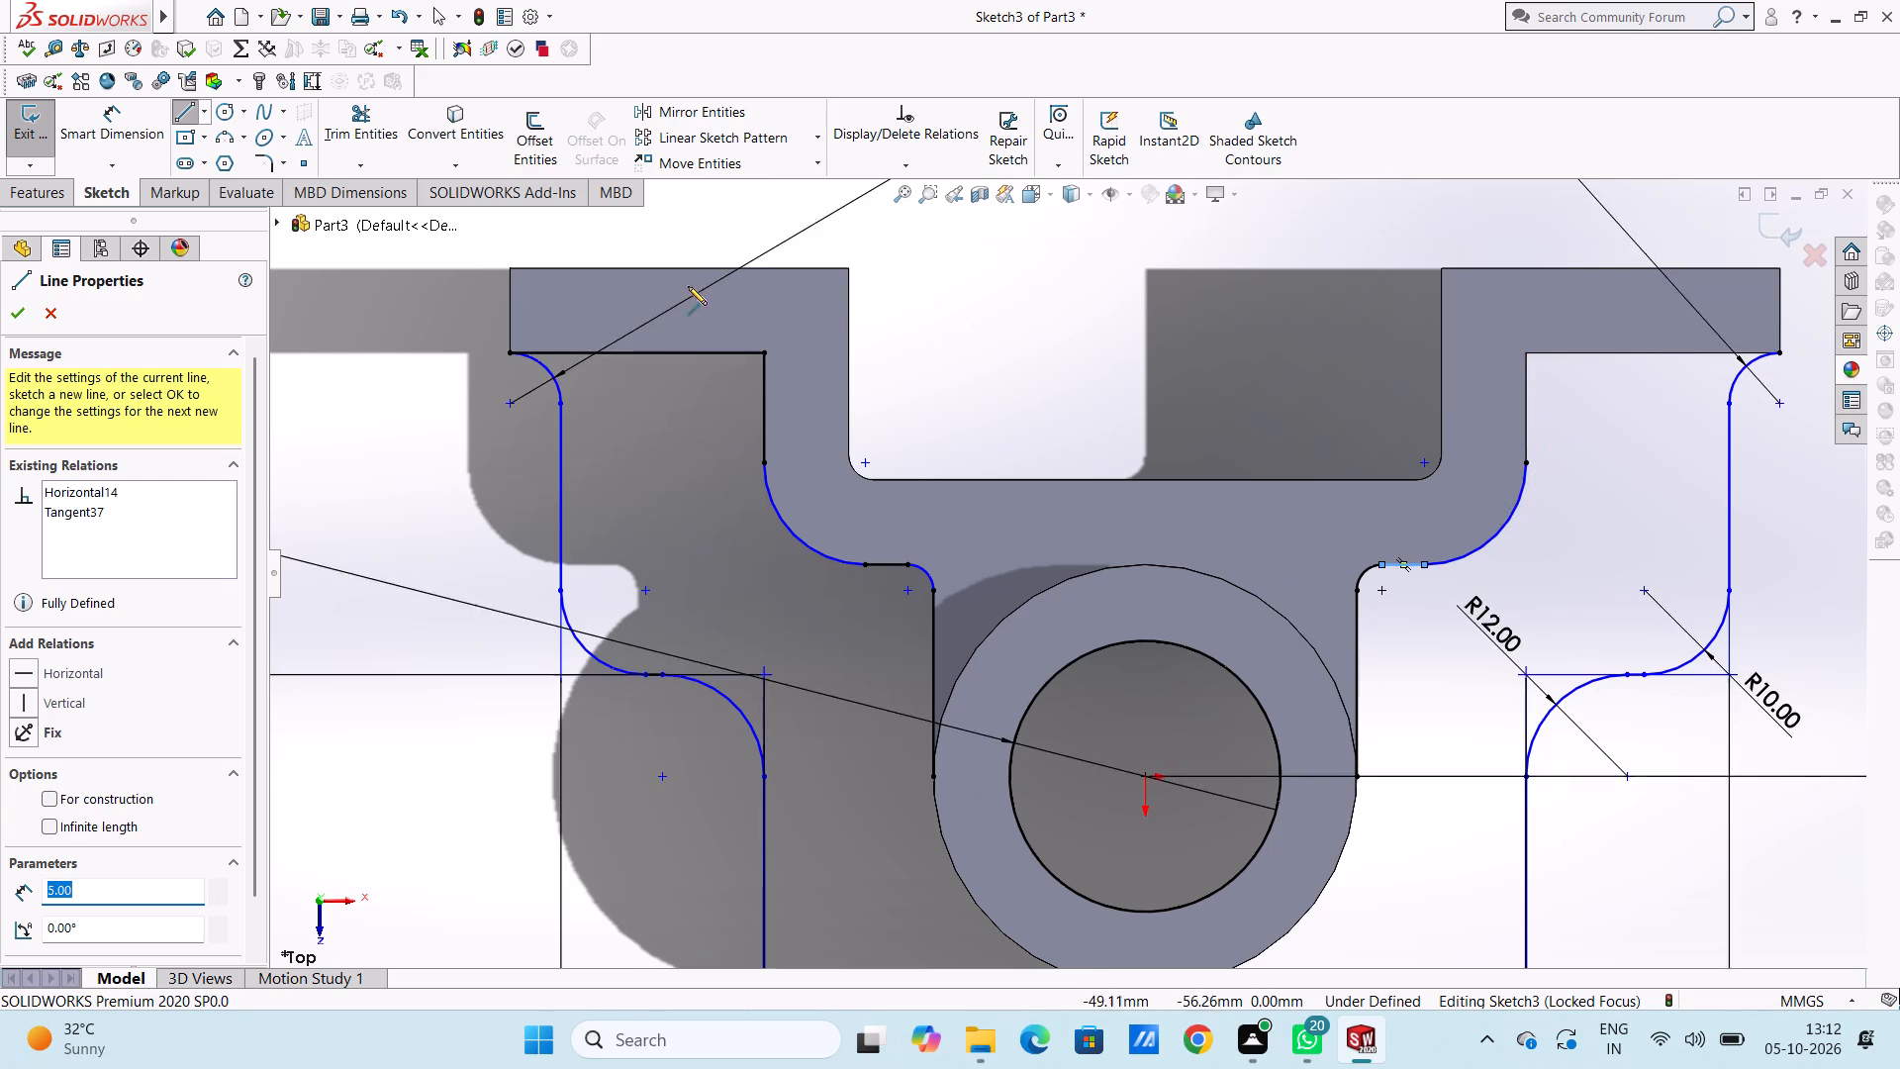
{"action": "left_click", "coordinate": [1523, 462]}
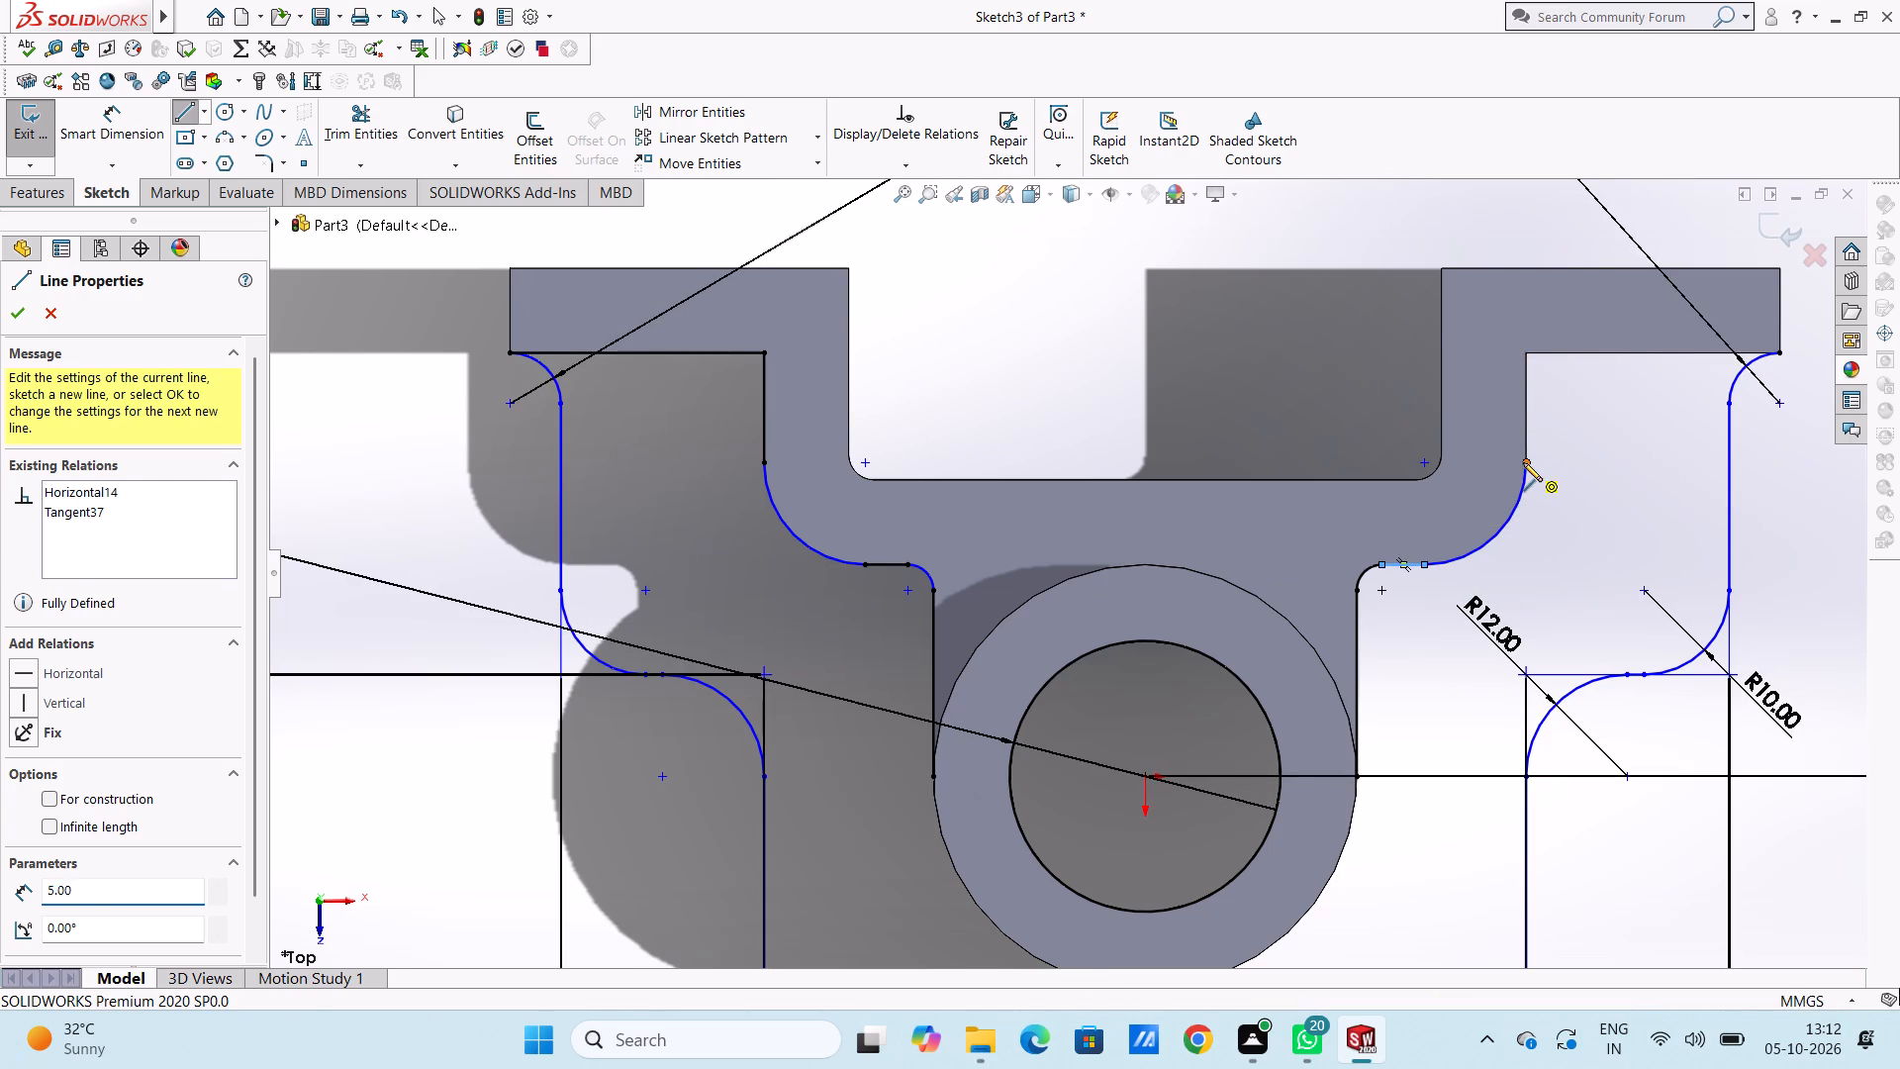
{"action": "left_click", "coordinate": [1526, 351]}
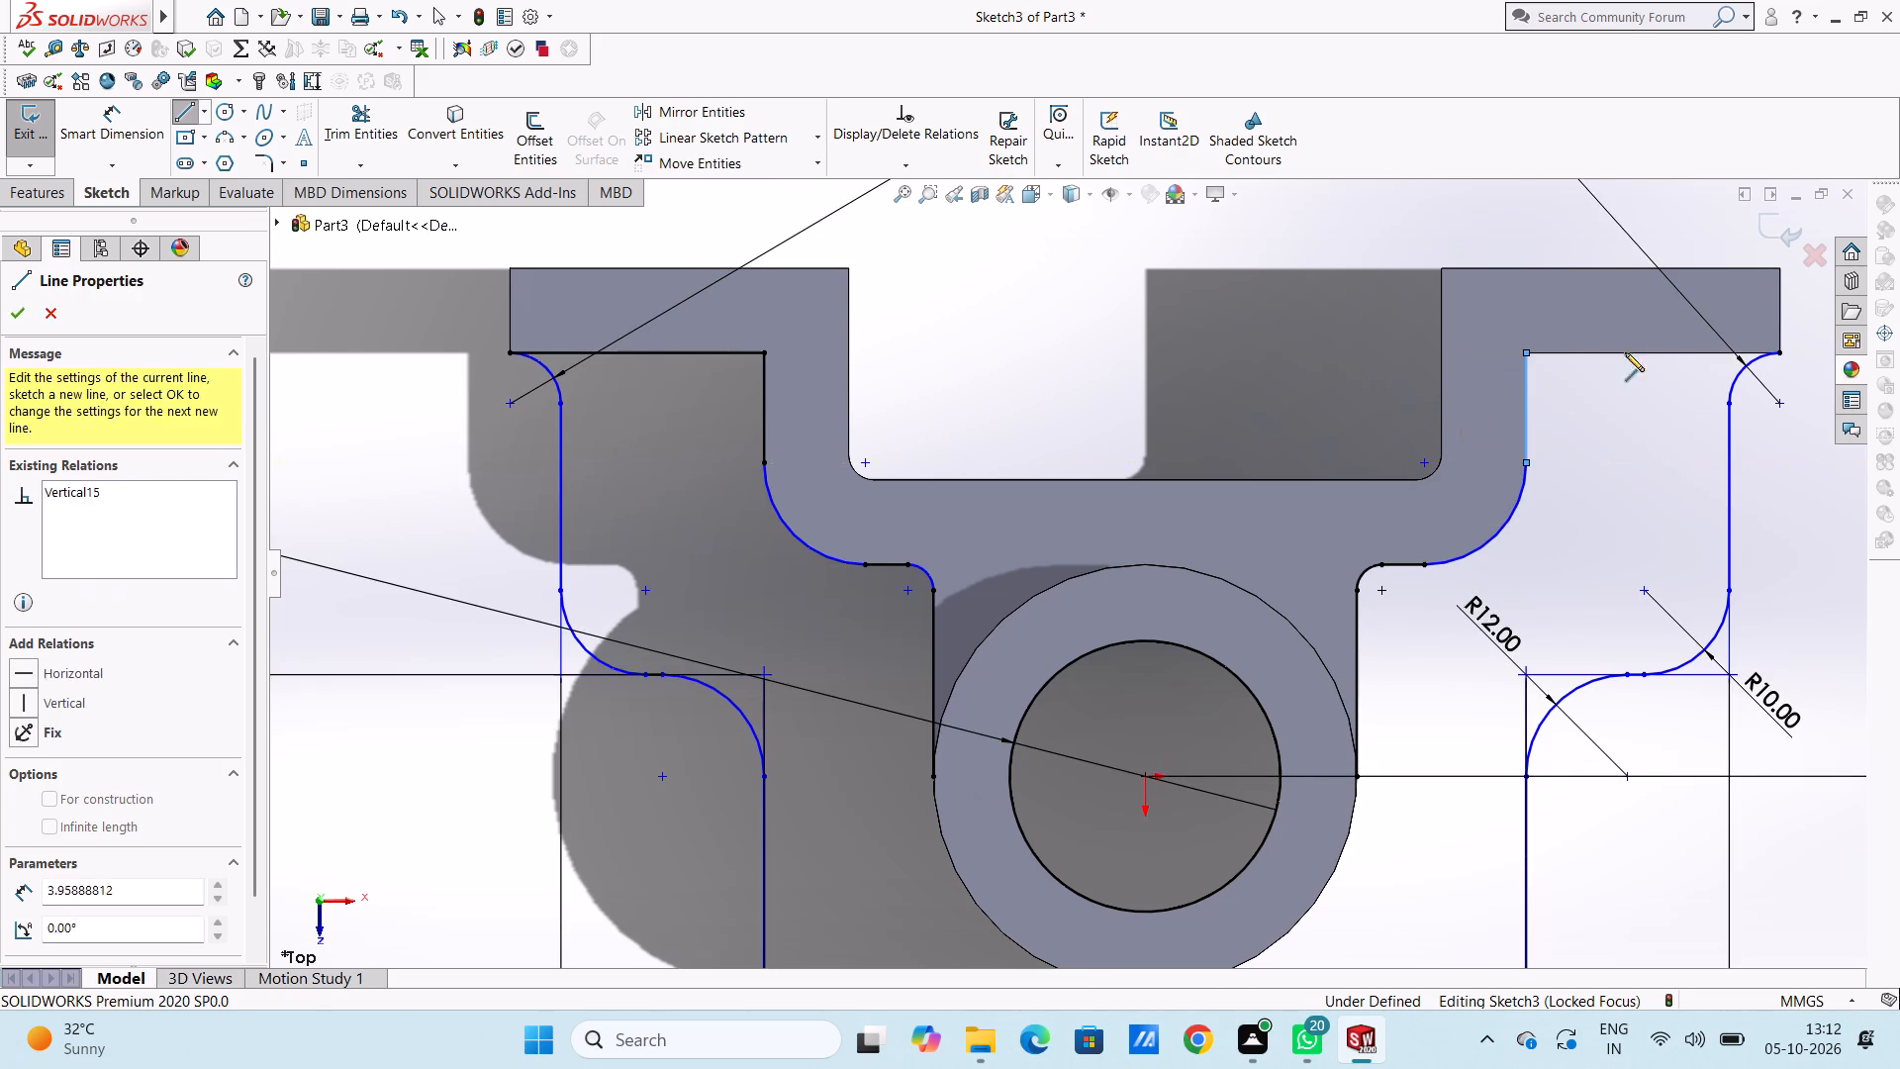
{"action": "left_click", "coordinate": [1777, 350]}
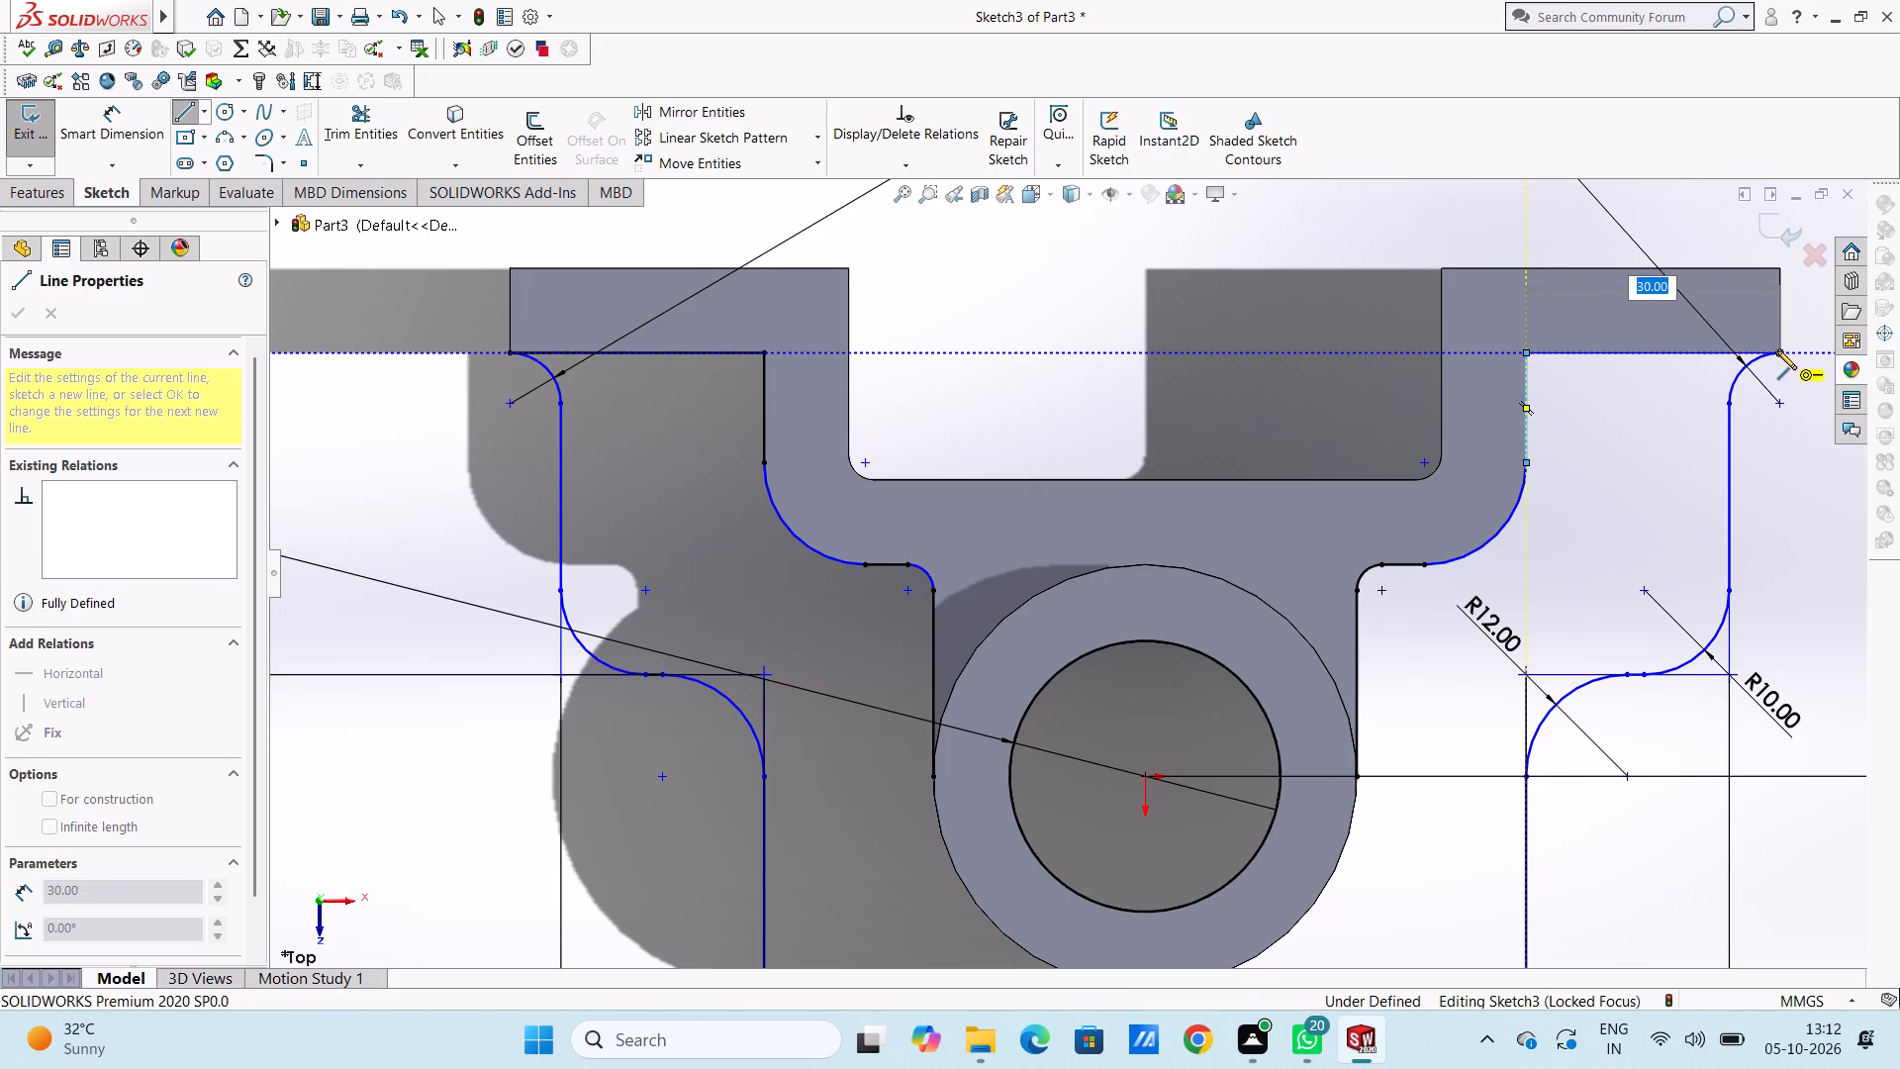
{"action": "key", "text": "Escape"}
{"action": "key", "text": "Escape"}
{"action": "key", "text": "Escape"}
{"action": "key", "text": "Escape"}
{"action": "key", "text": "Escape"}
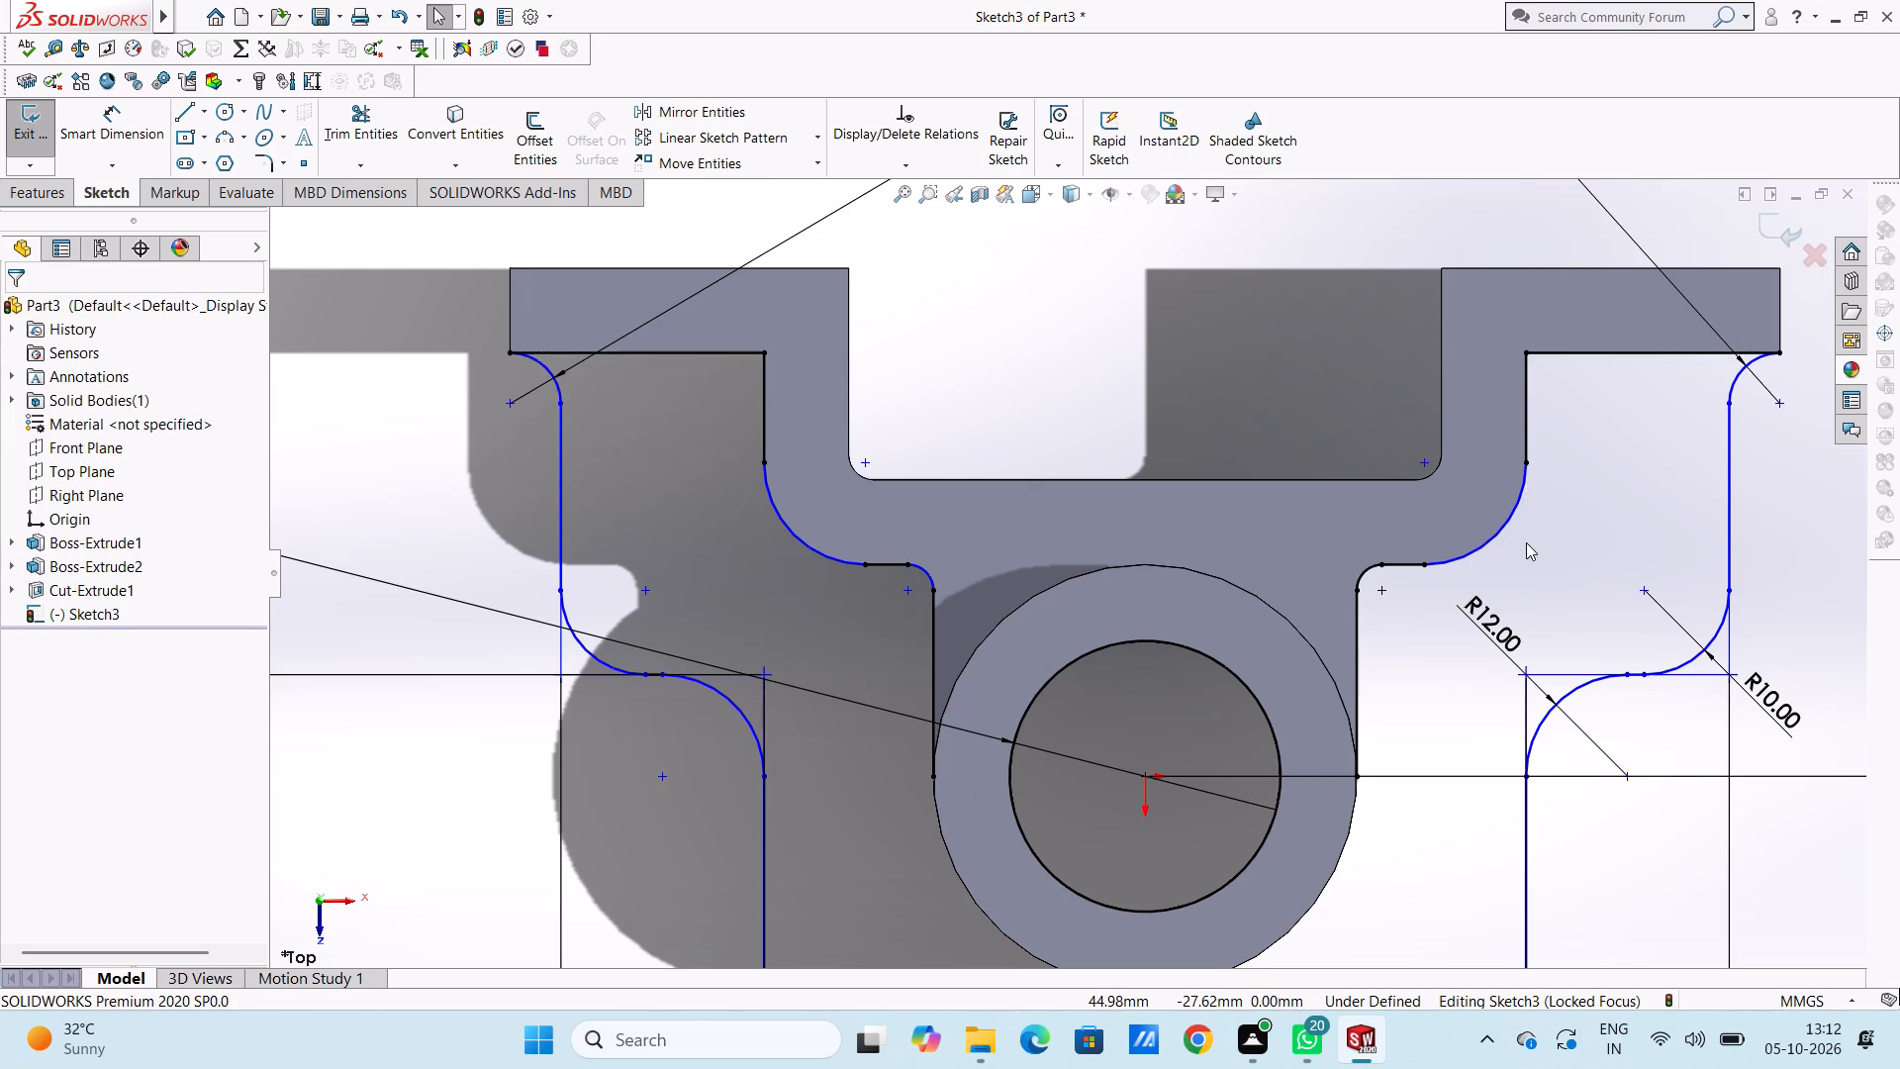
Draw a three-point arc of 25 mm radius along the boss's lower outer edge, joining the ends of the inner profile lines.
{"action": "scroll", "coordinate": [1526, 542], "scroll_direction": "up", "scroll_amount": 4}
{"action": "scroll", "coordinate": [1236, 710], "scroll_direction": "down", "scroll_amount": 2}
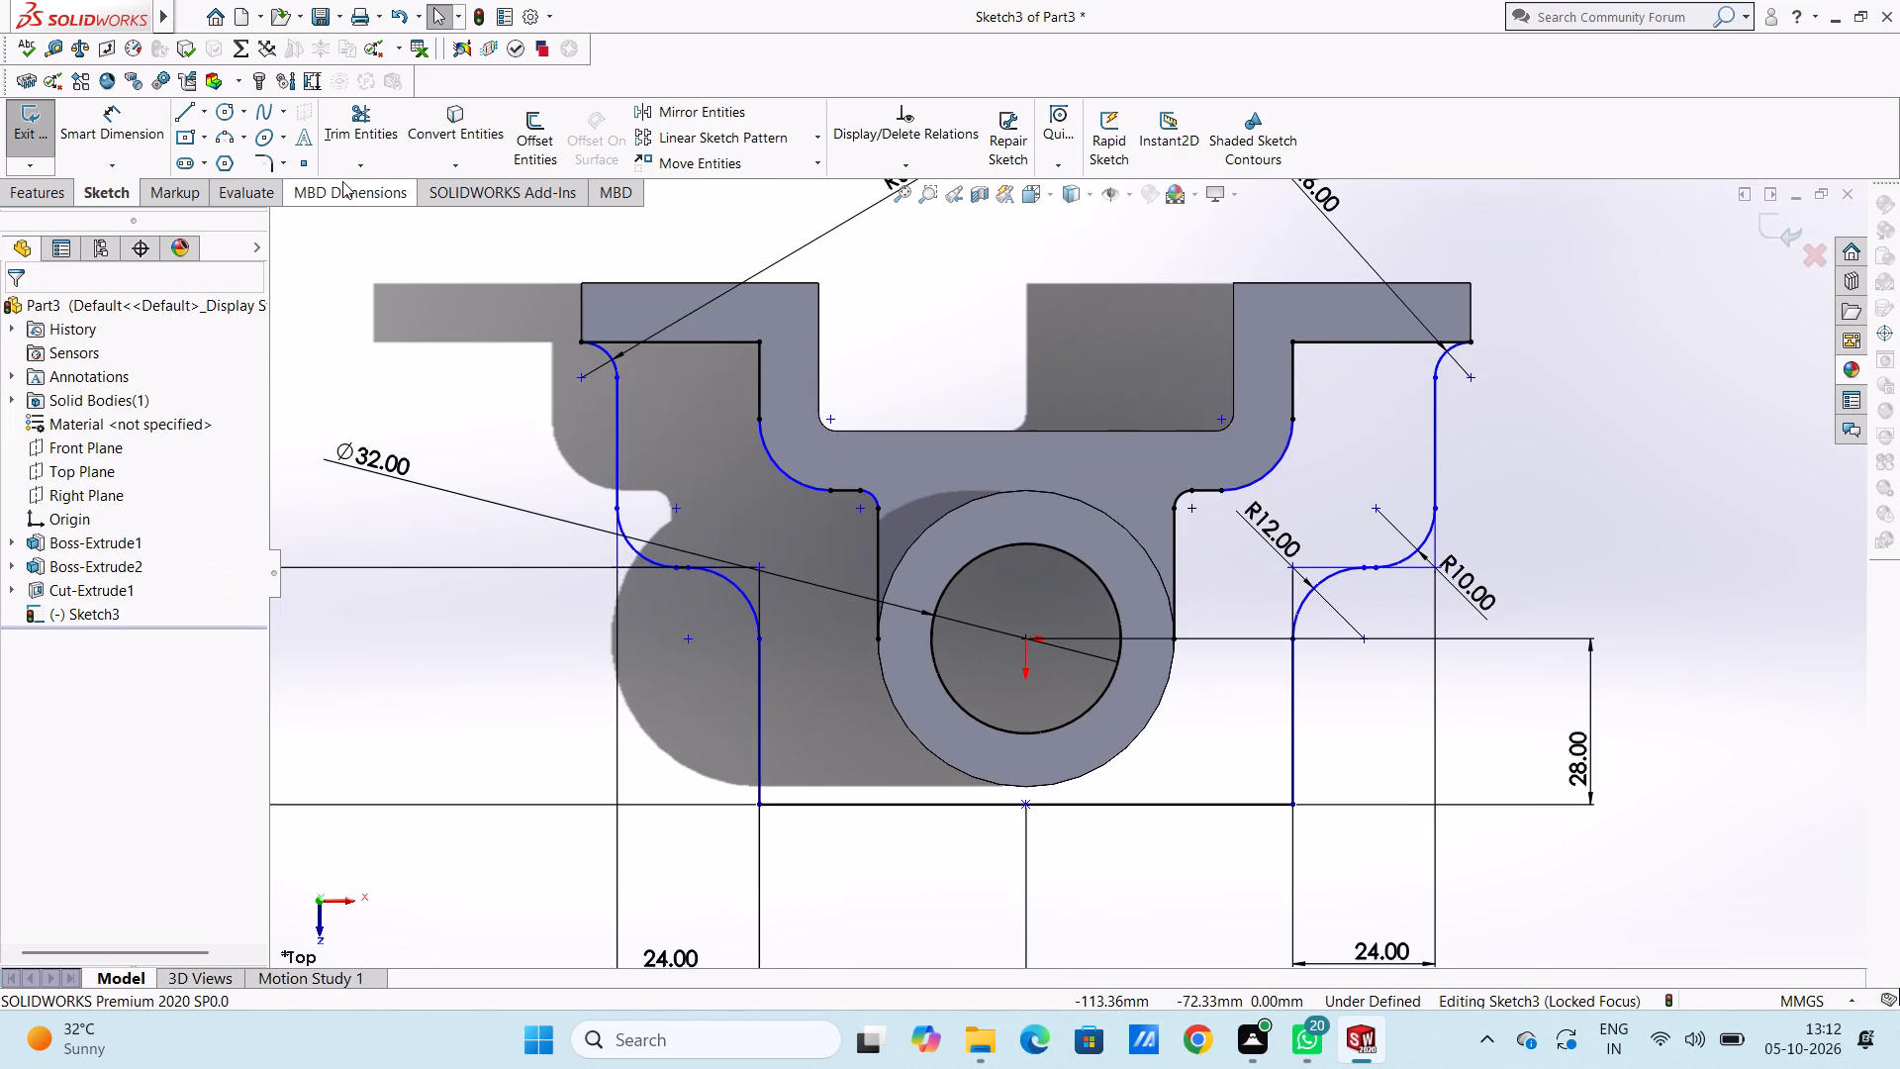
{"action": "left_click", "coordinate": [229, 145]}
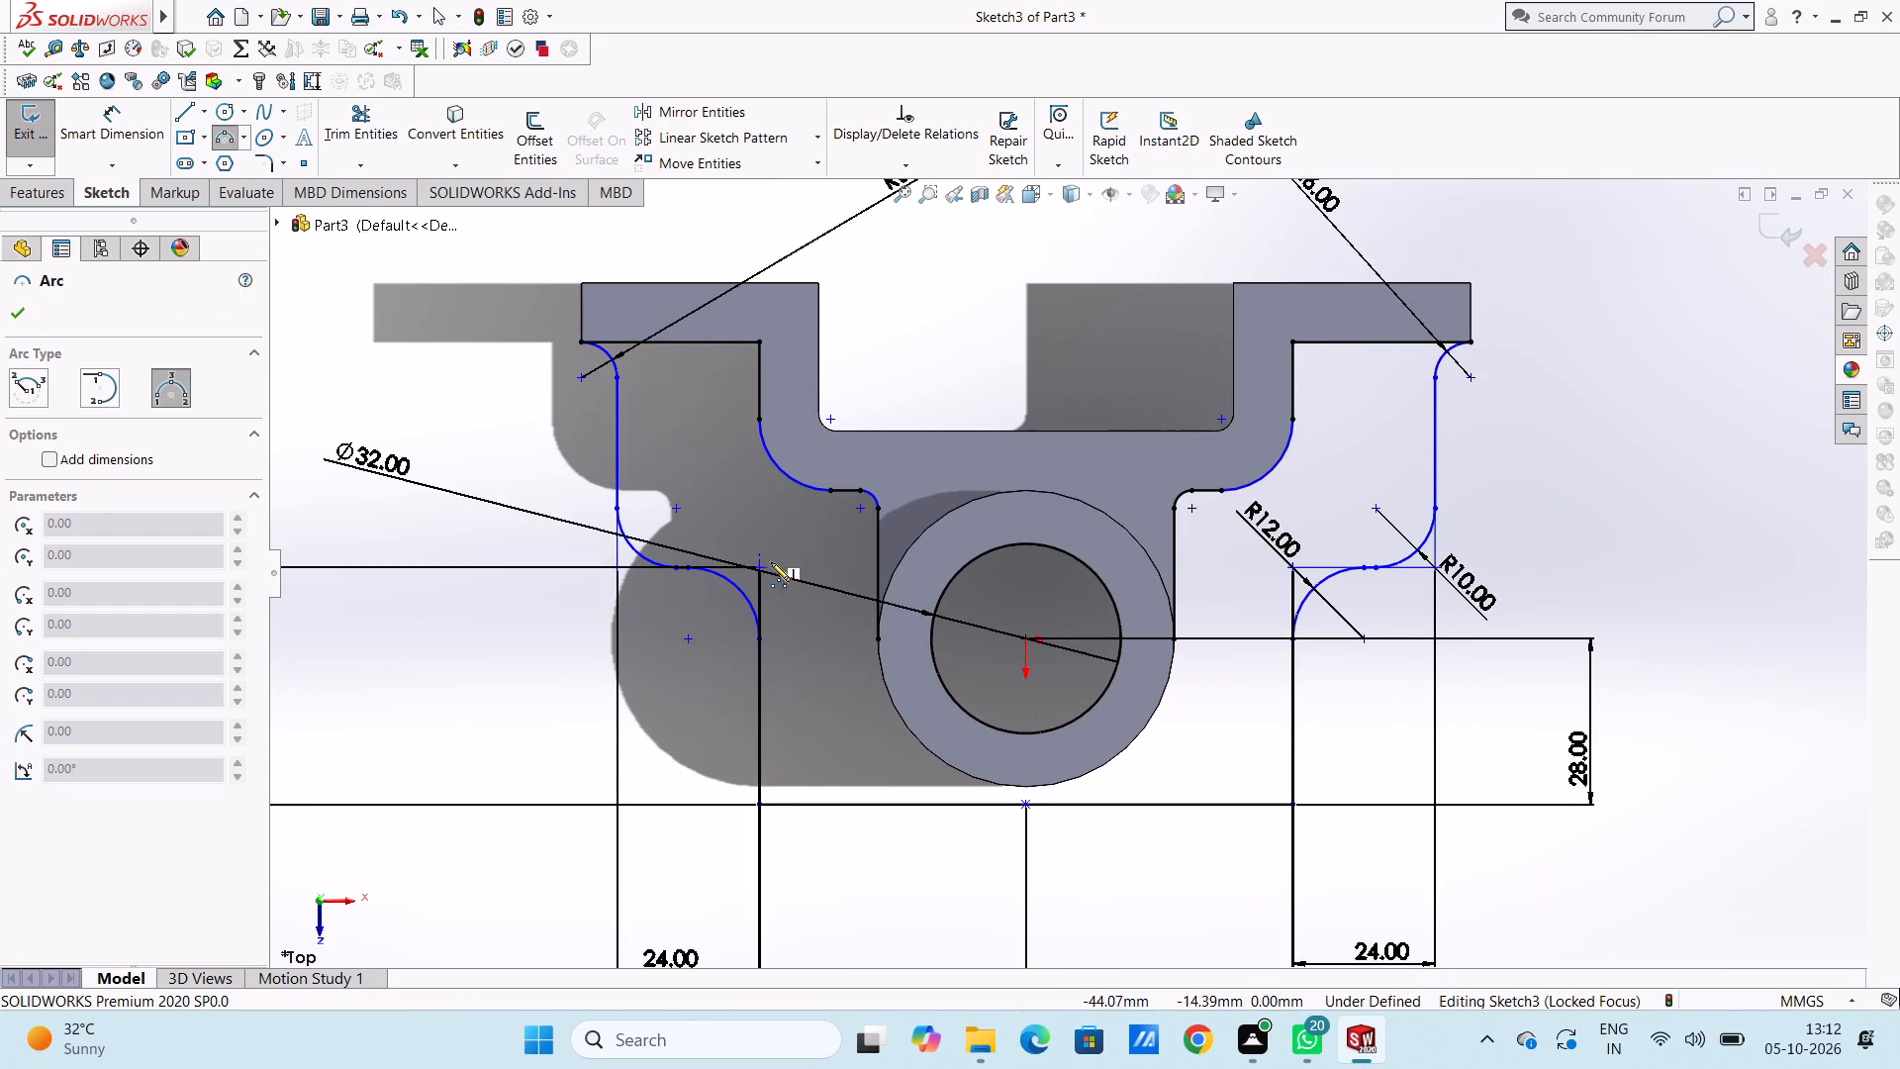
{"action": "left_click", "coordinate": [877, 641]}
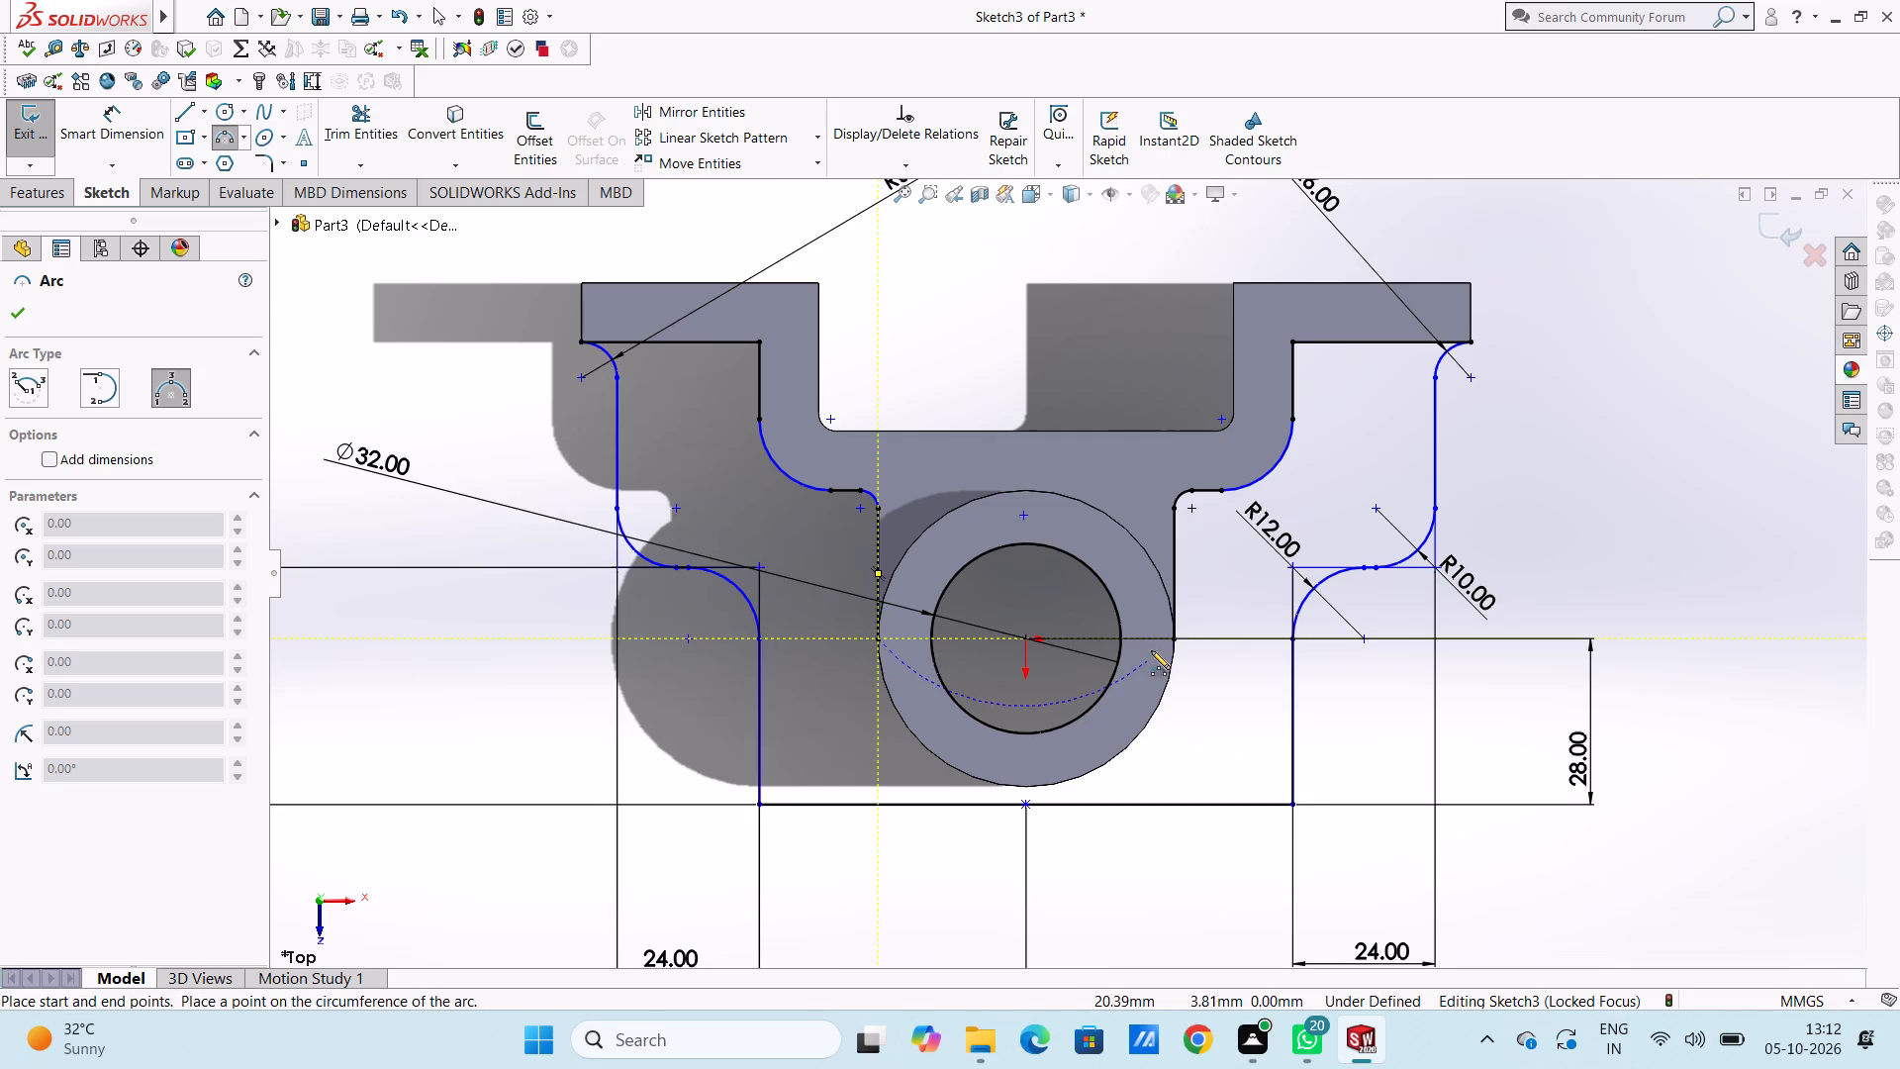
{"action": "left_click", "coordinate": [1176, 640]}
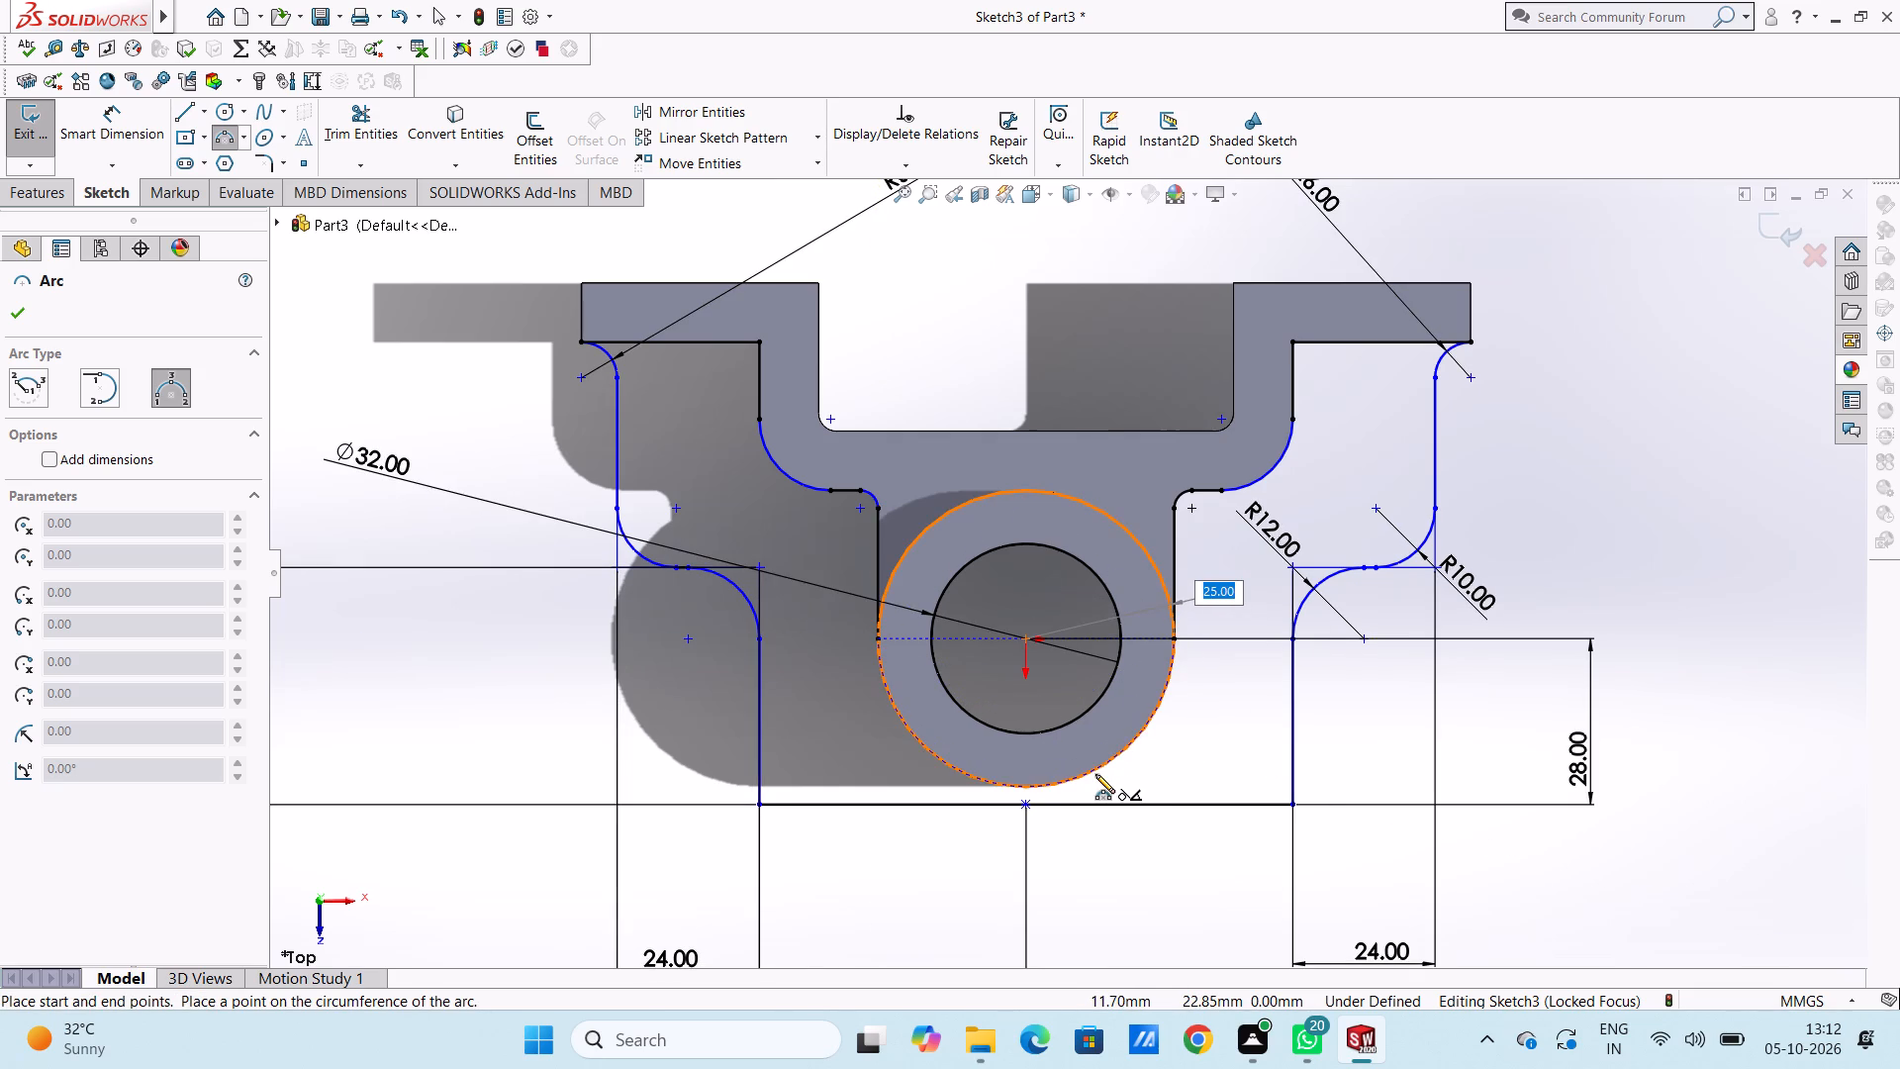
{"action": "left_click", "coordinate": [1095, 774]}
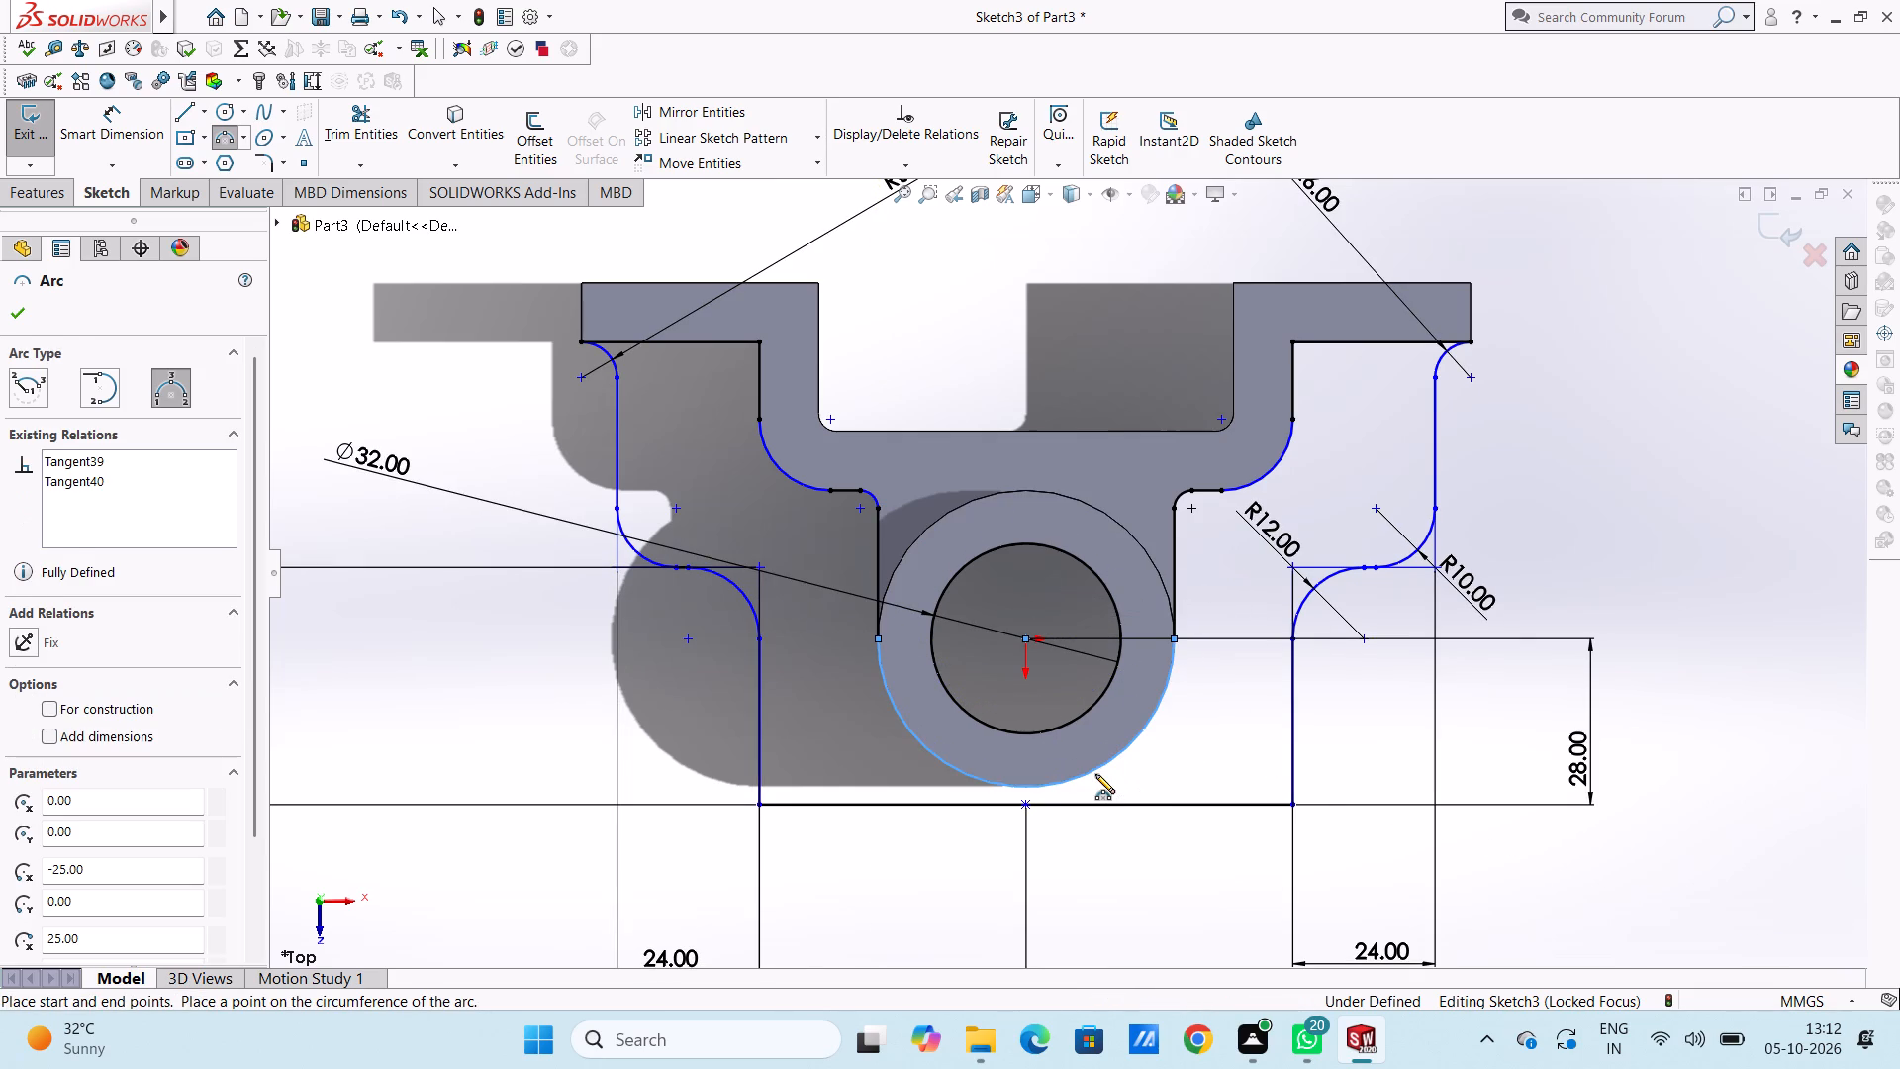
{"action": "key", "text": "Escape"}
{"action": "key", "text": "Escape"}
{"action": "key", "text": "Escape"}
{"action": "scroll", "coordinate": [1095, 774], "scroll_direction": "up", "scroll_amount": 4}
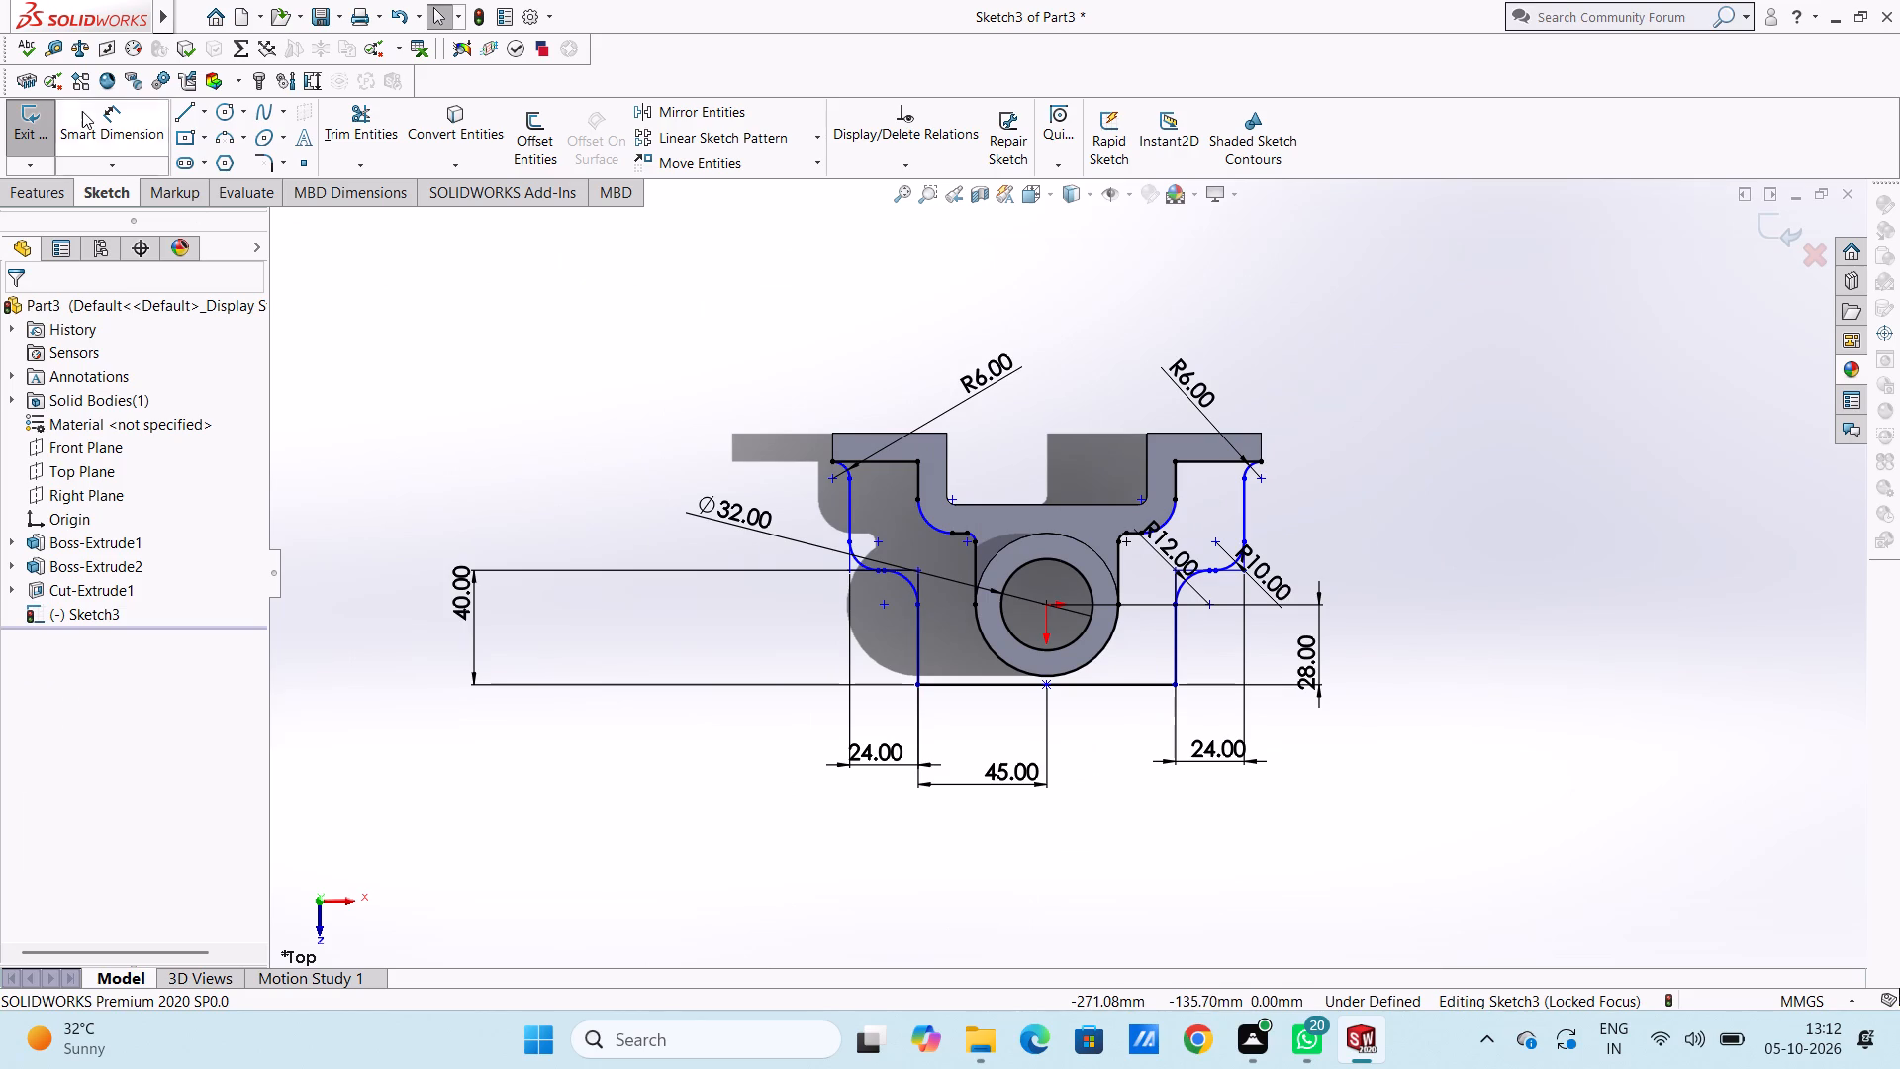
Dimension the radii of the left inner profile's large and small arcs and the right inner profile's large arc.
{"action": "left_click", "coordinate": [82, 111]}
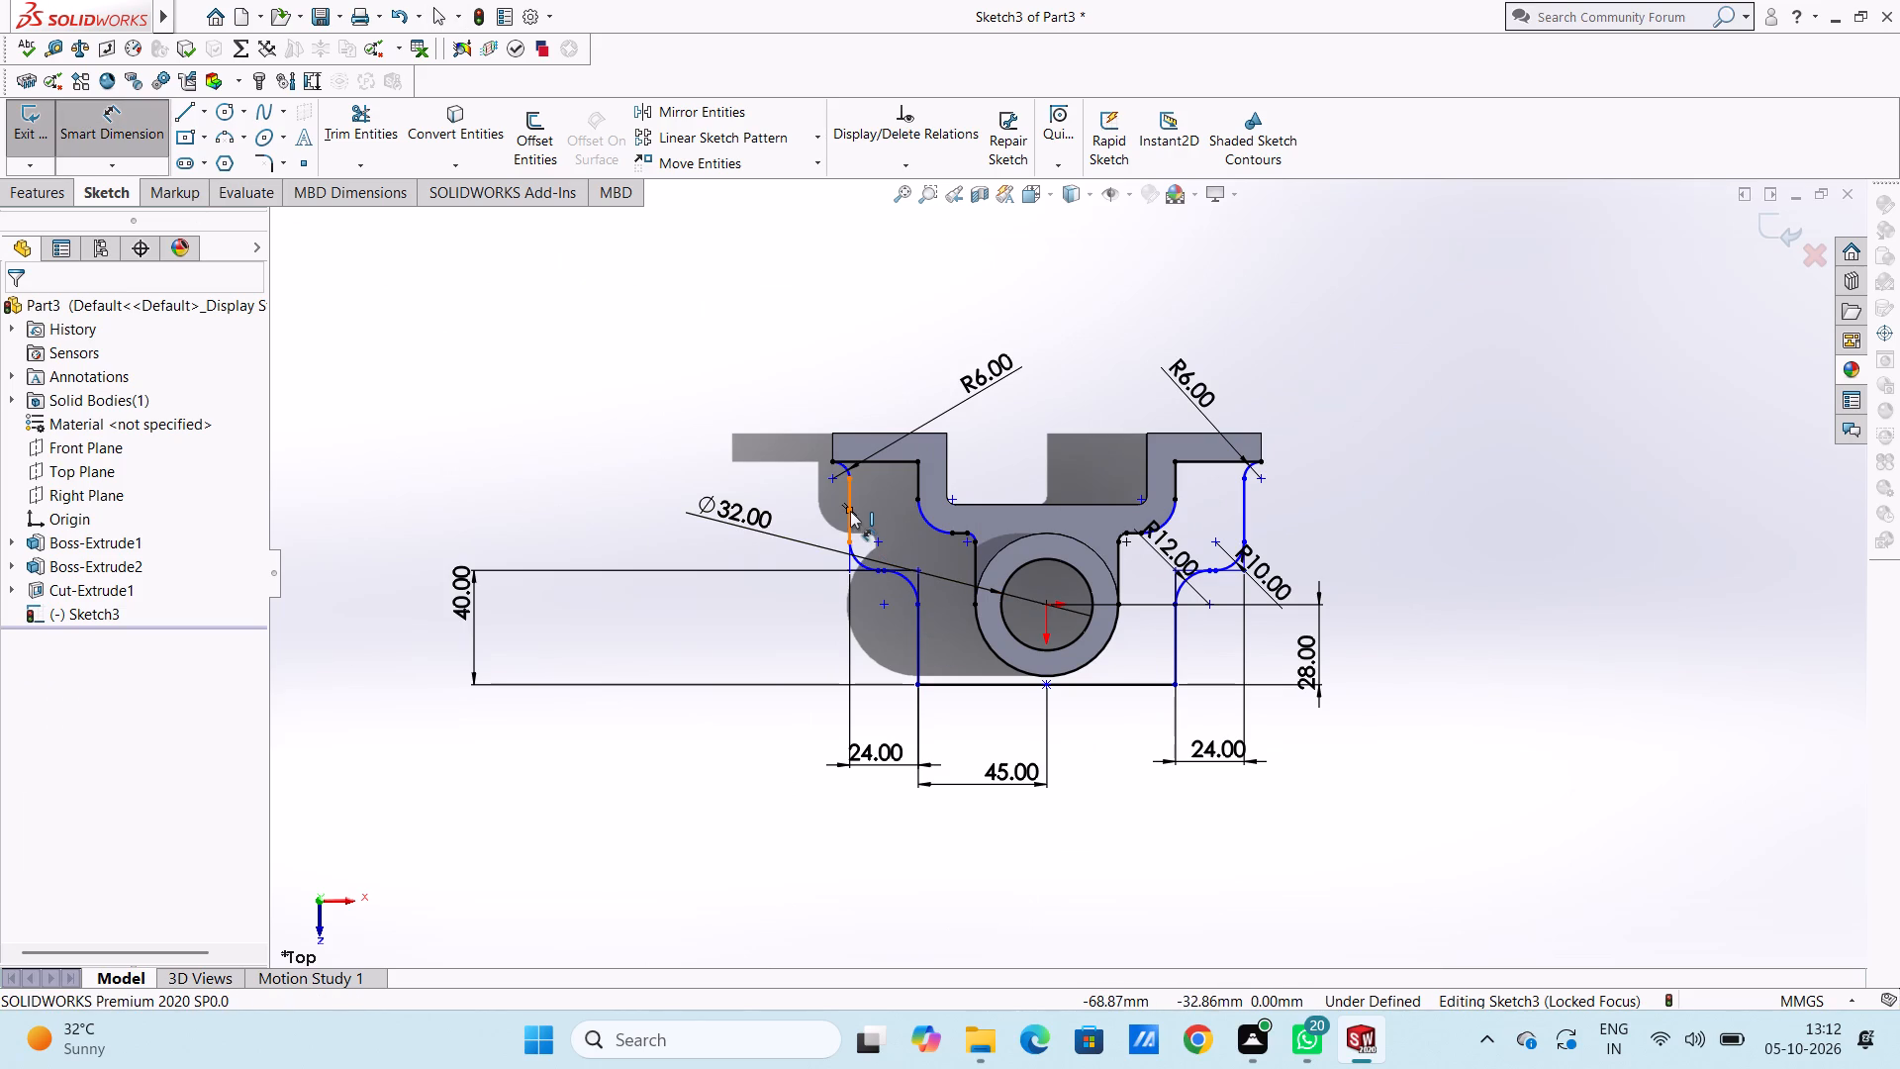
{"action": "scroll", "coordinate": [889, 505], "scroll_direction": "up", "scroll_amount": 2}
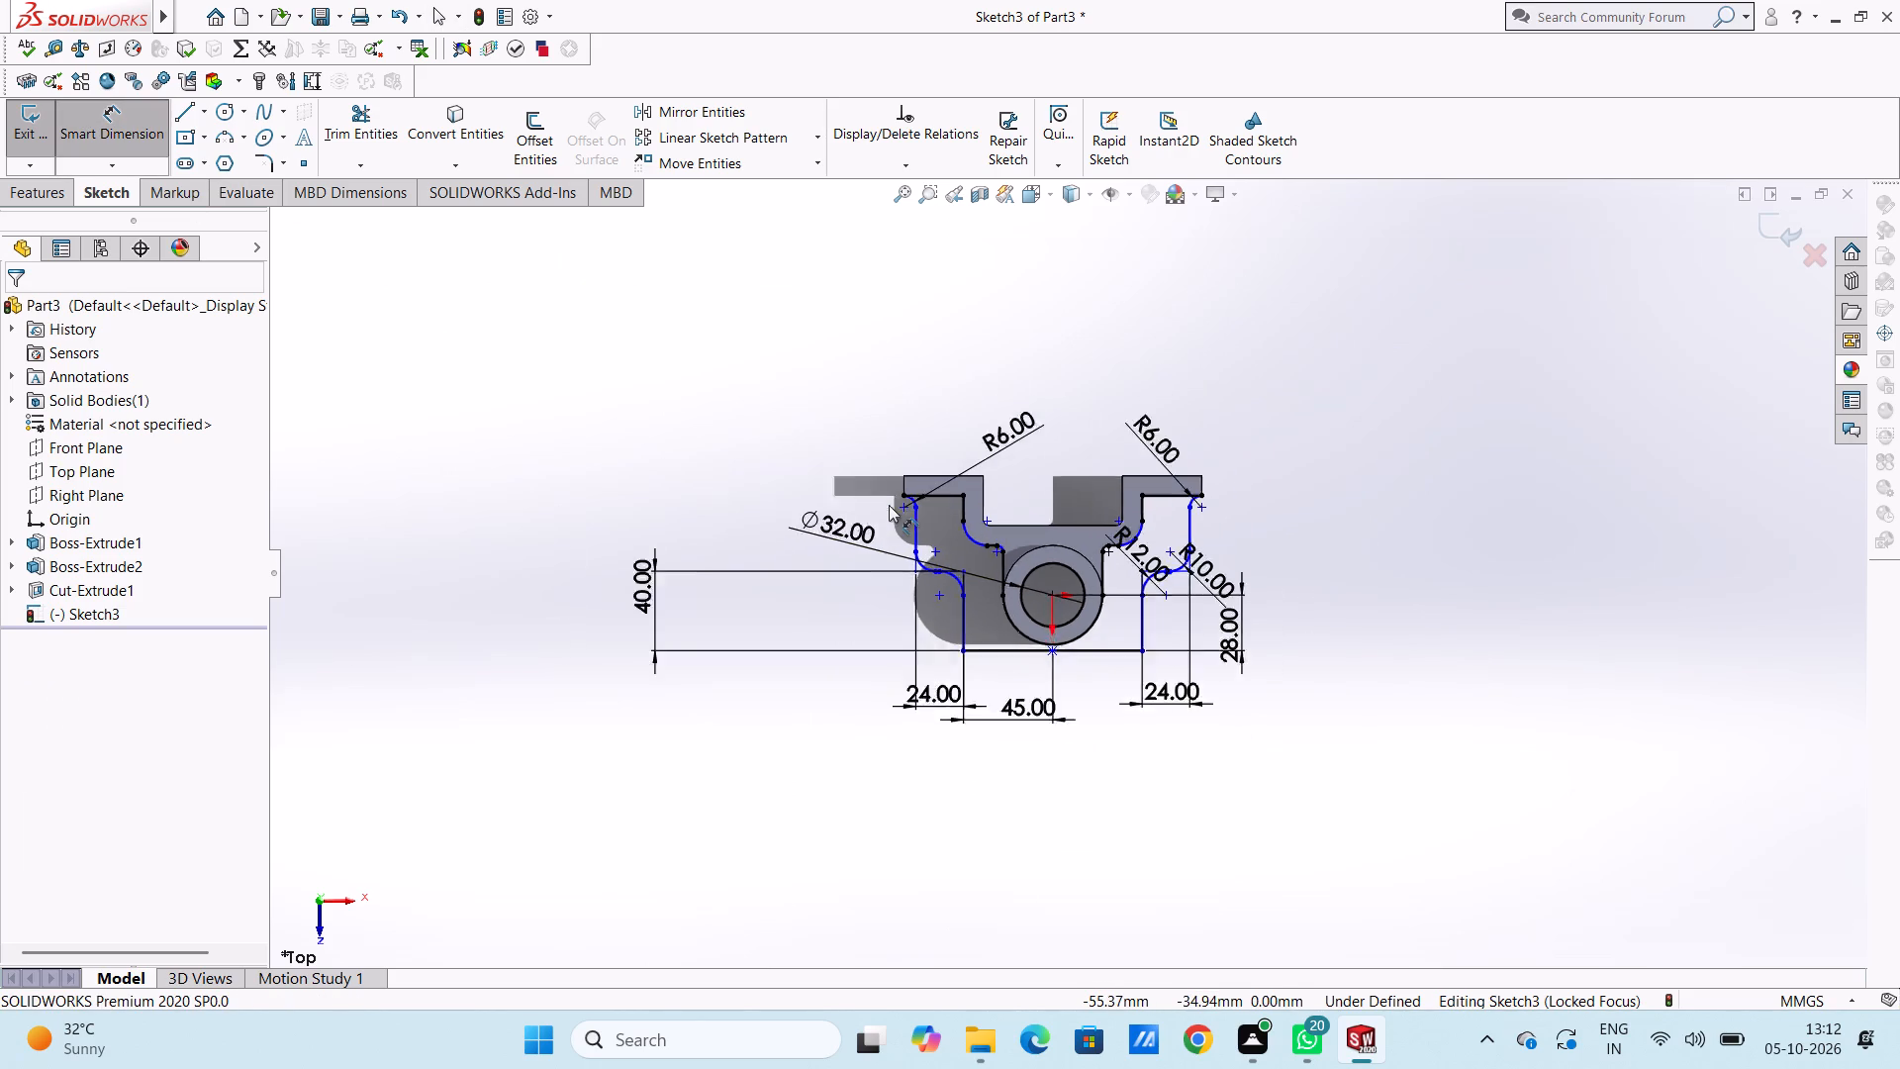
{"action": "scroll", "coordinate": [889, 505], "scroll_direction": "up", "scroll_amount": 1}
{"action": "scroll", "coordinate": [975, 542], "scroll_direction": "down", "scroll_amount": 3}
{"action": "scroll", "coordinate": [1059, 601], "scroll_direction": "down", "scroll_amount": 4}
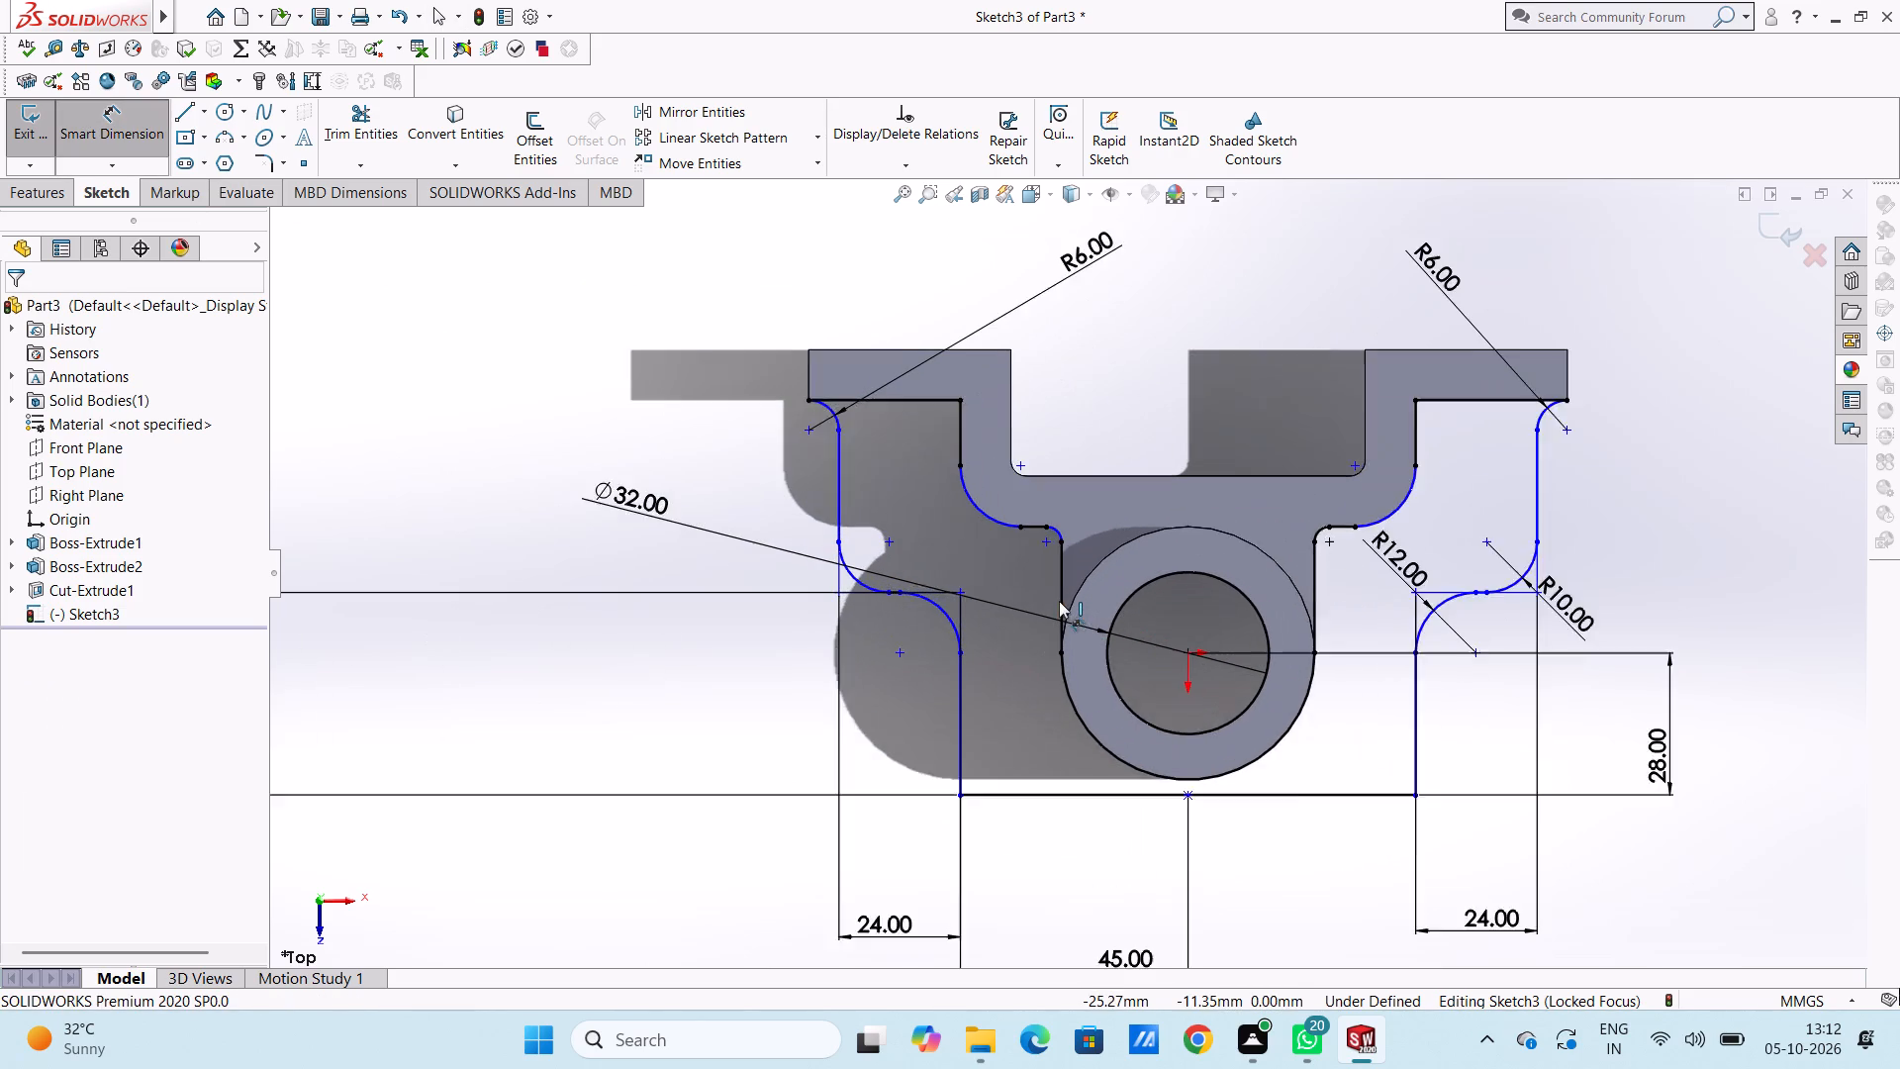
{"action": "left_click", "coordinate": [962, 484]}
{"action": "left_click", "coordinate": [1162, 302]}
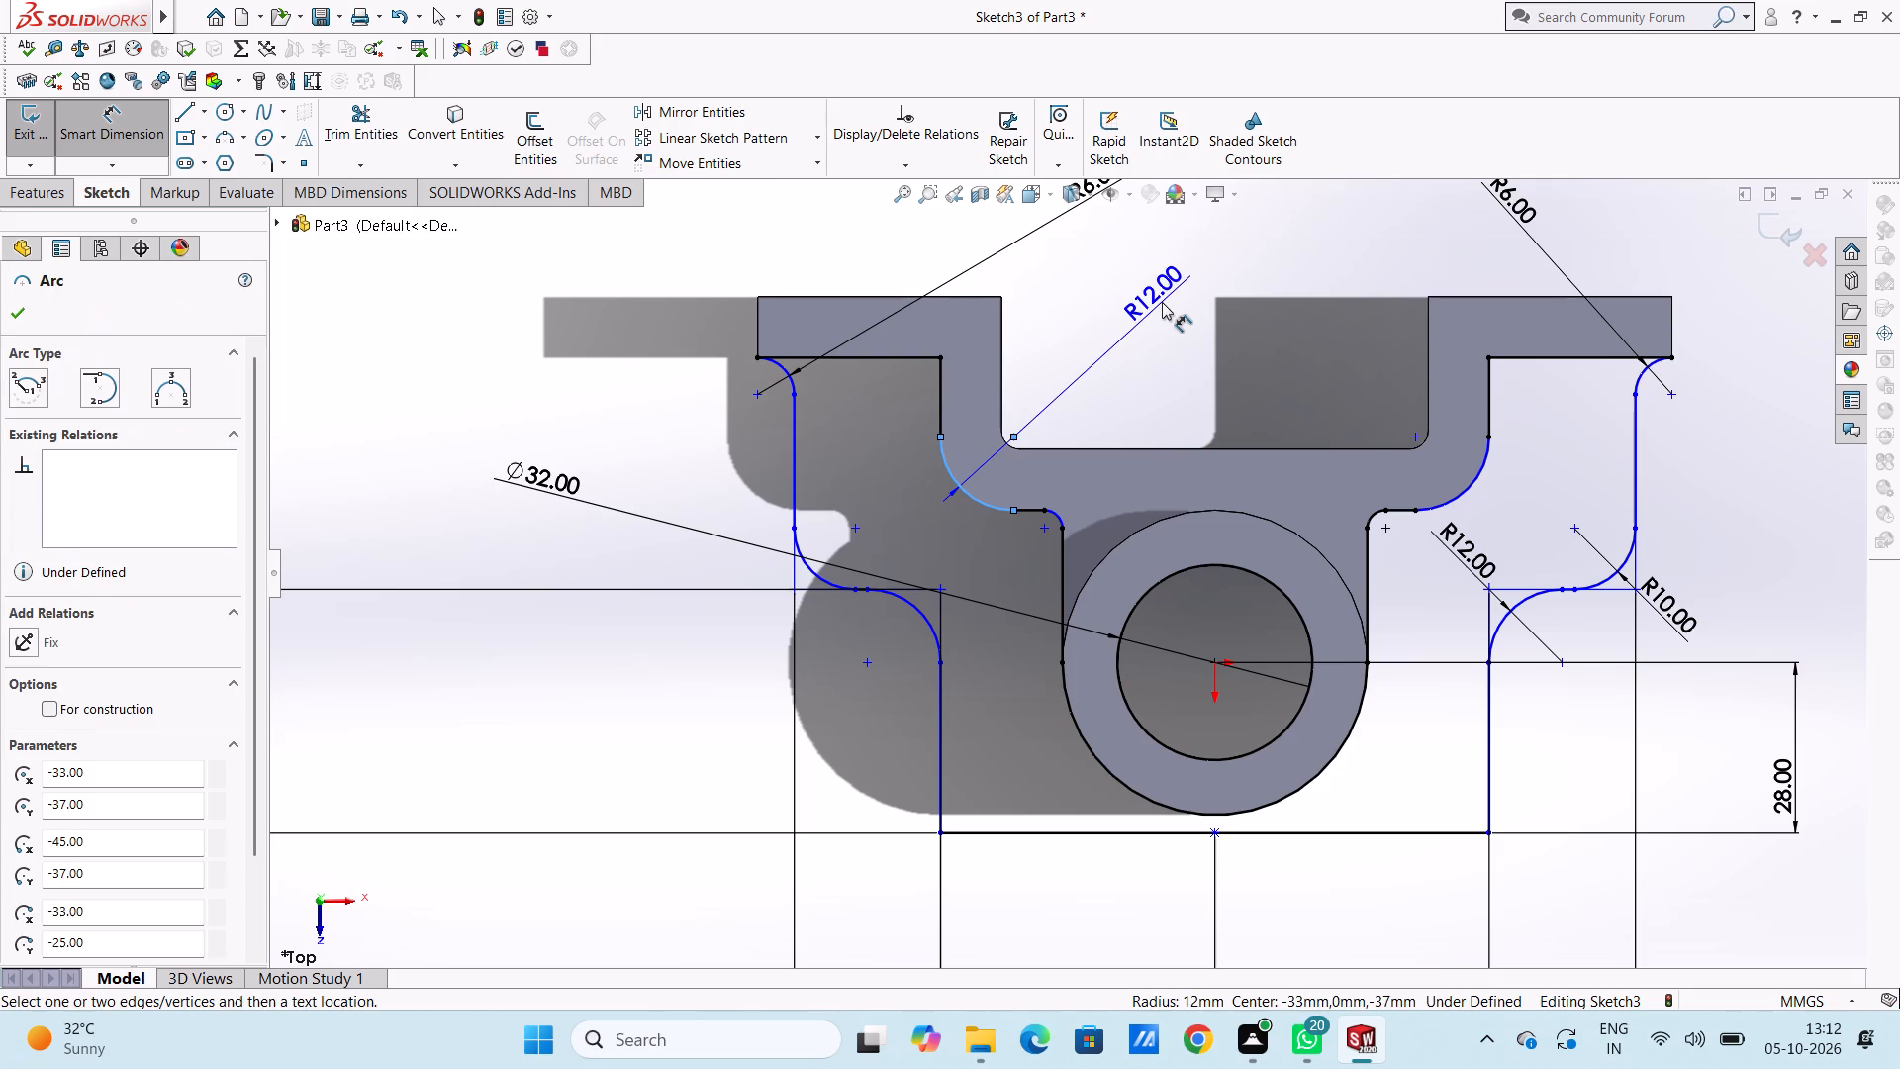
{"action": "left_click", "coordinate": [1073, 277]}
{"action": "left_click", "coordinate": [1045, 299]}
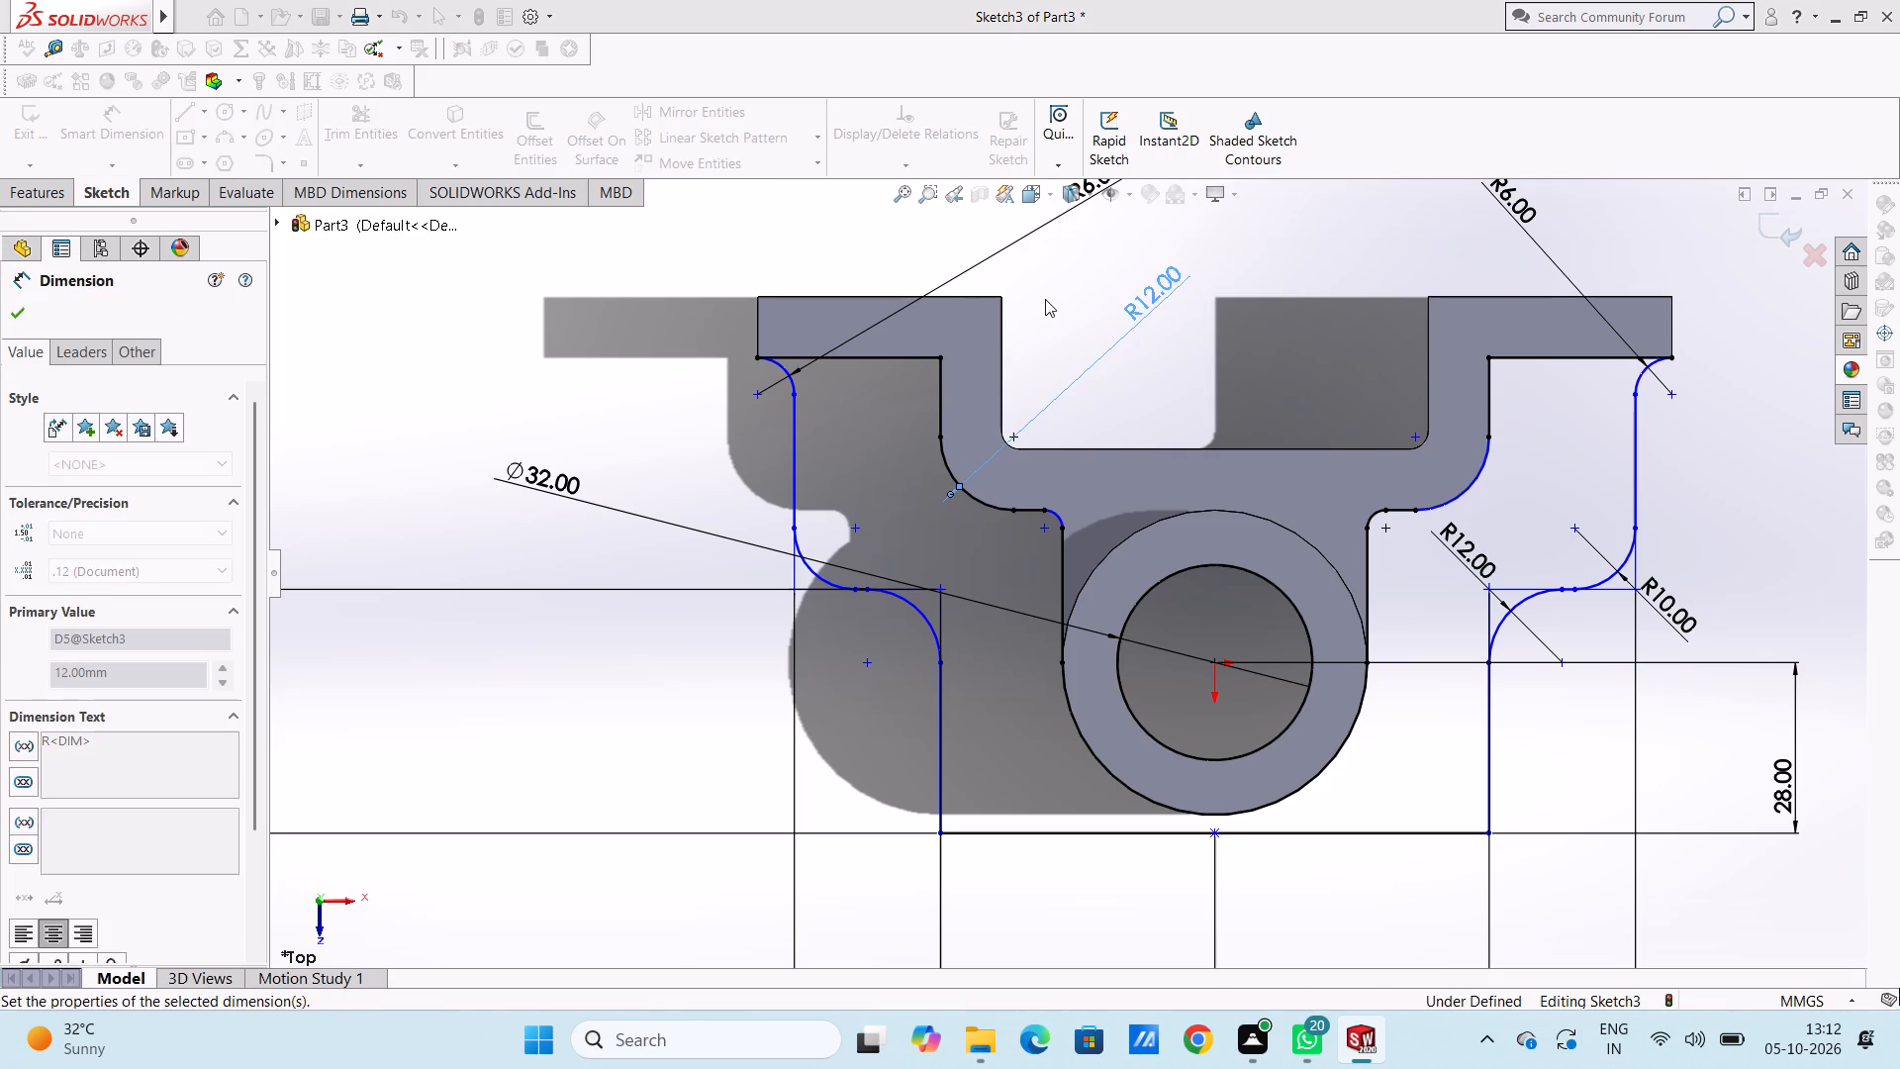
{"action": "left_click", "coordinate": [1057, 514]}
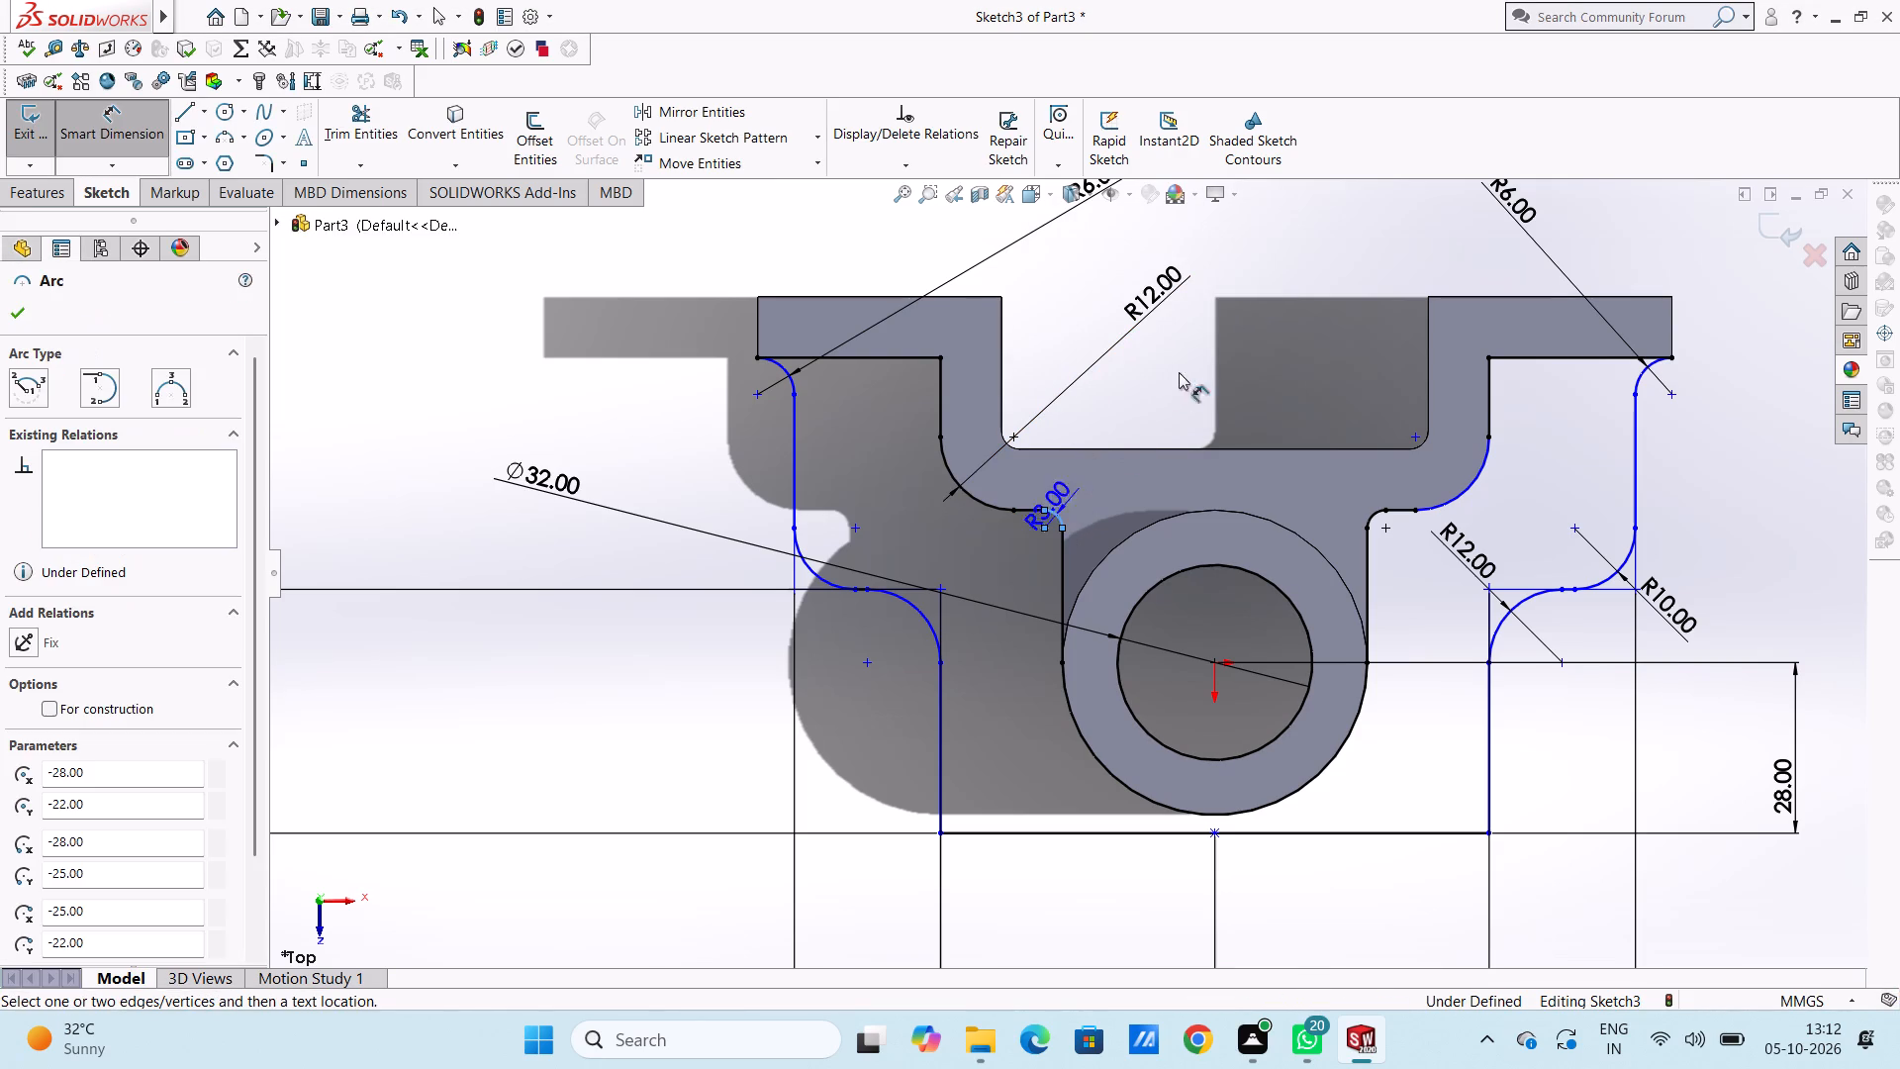
{"action": "left_click", "coordinate": [1250, 340]}
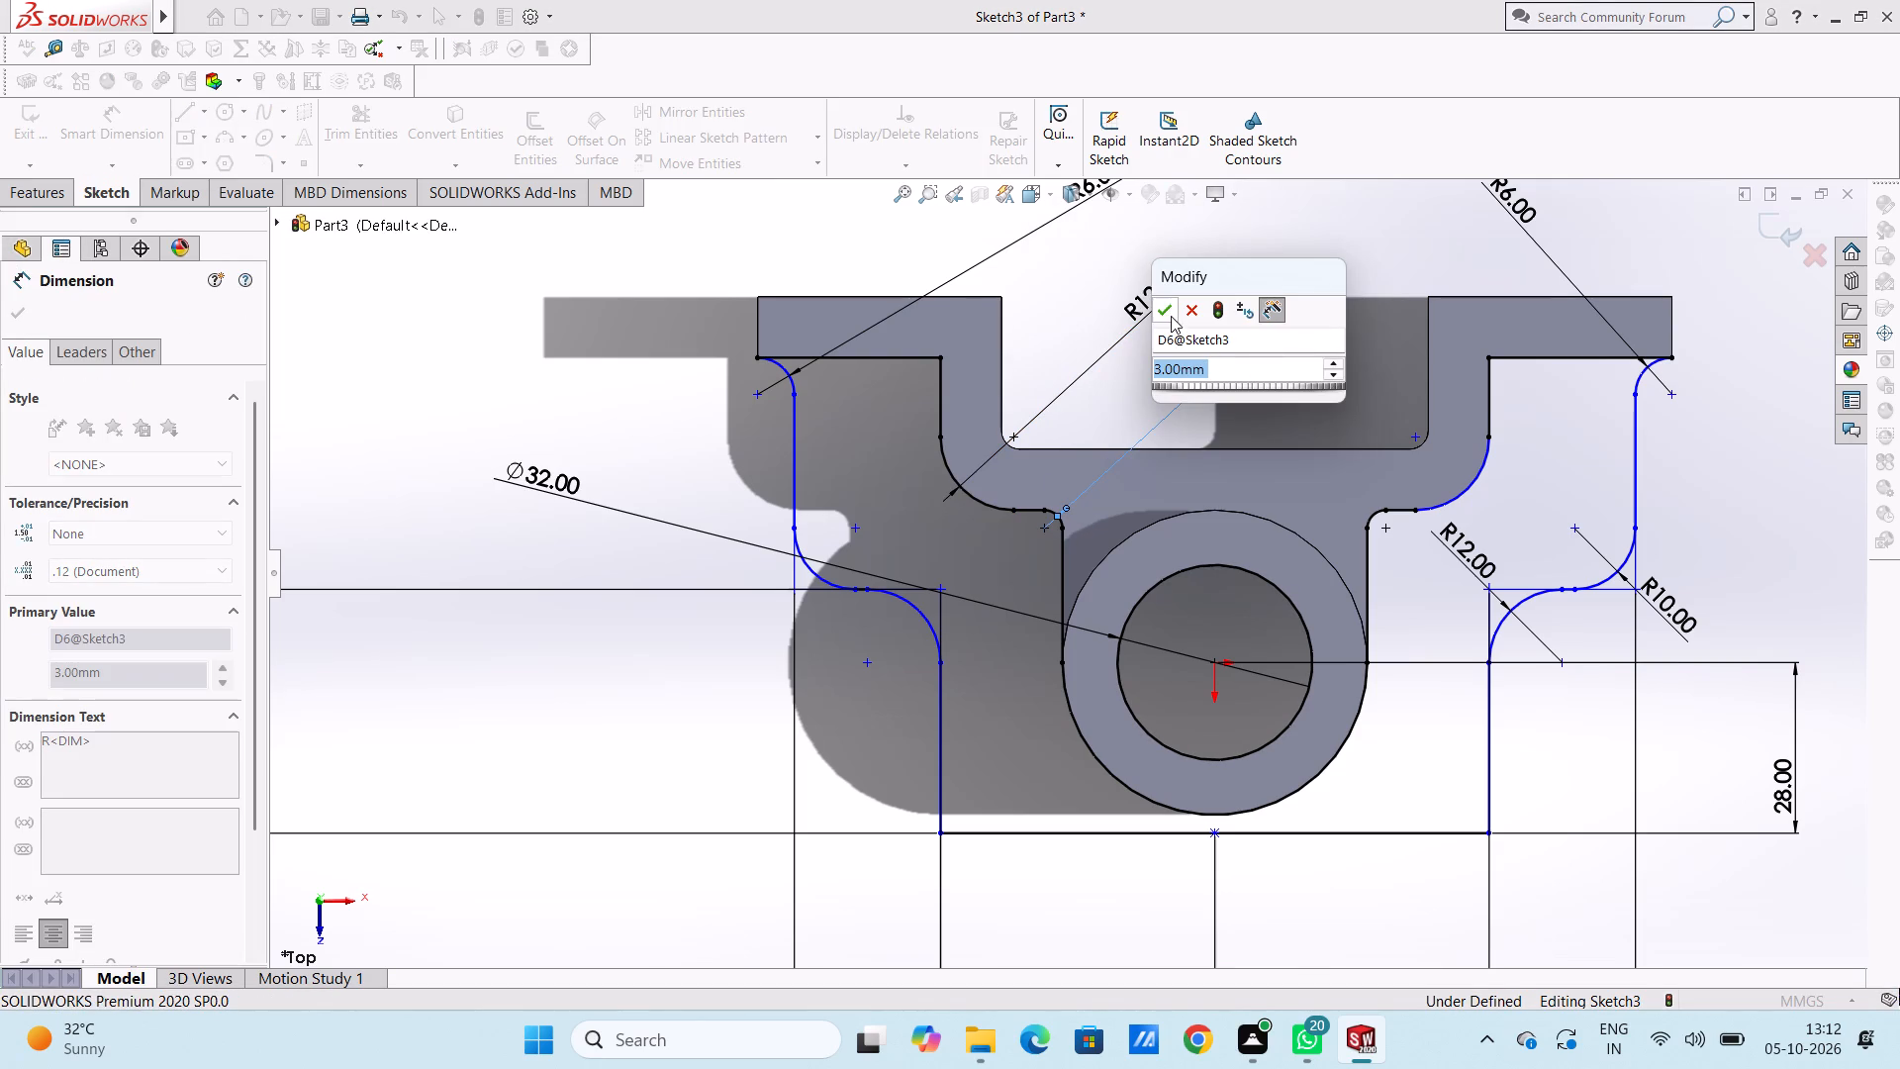
{"action": "left_click", "coordinate": [1169, 311]}
{"action": "left_click", "coordinate": [1087, 274]}
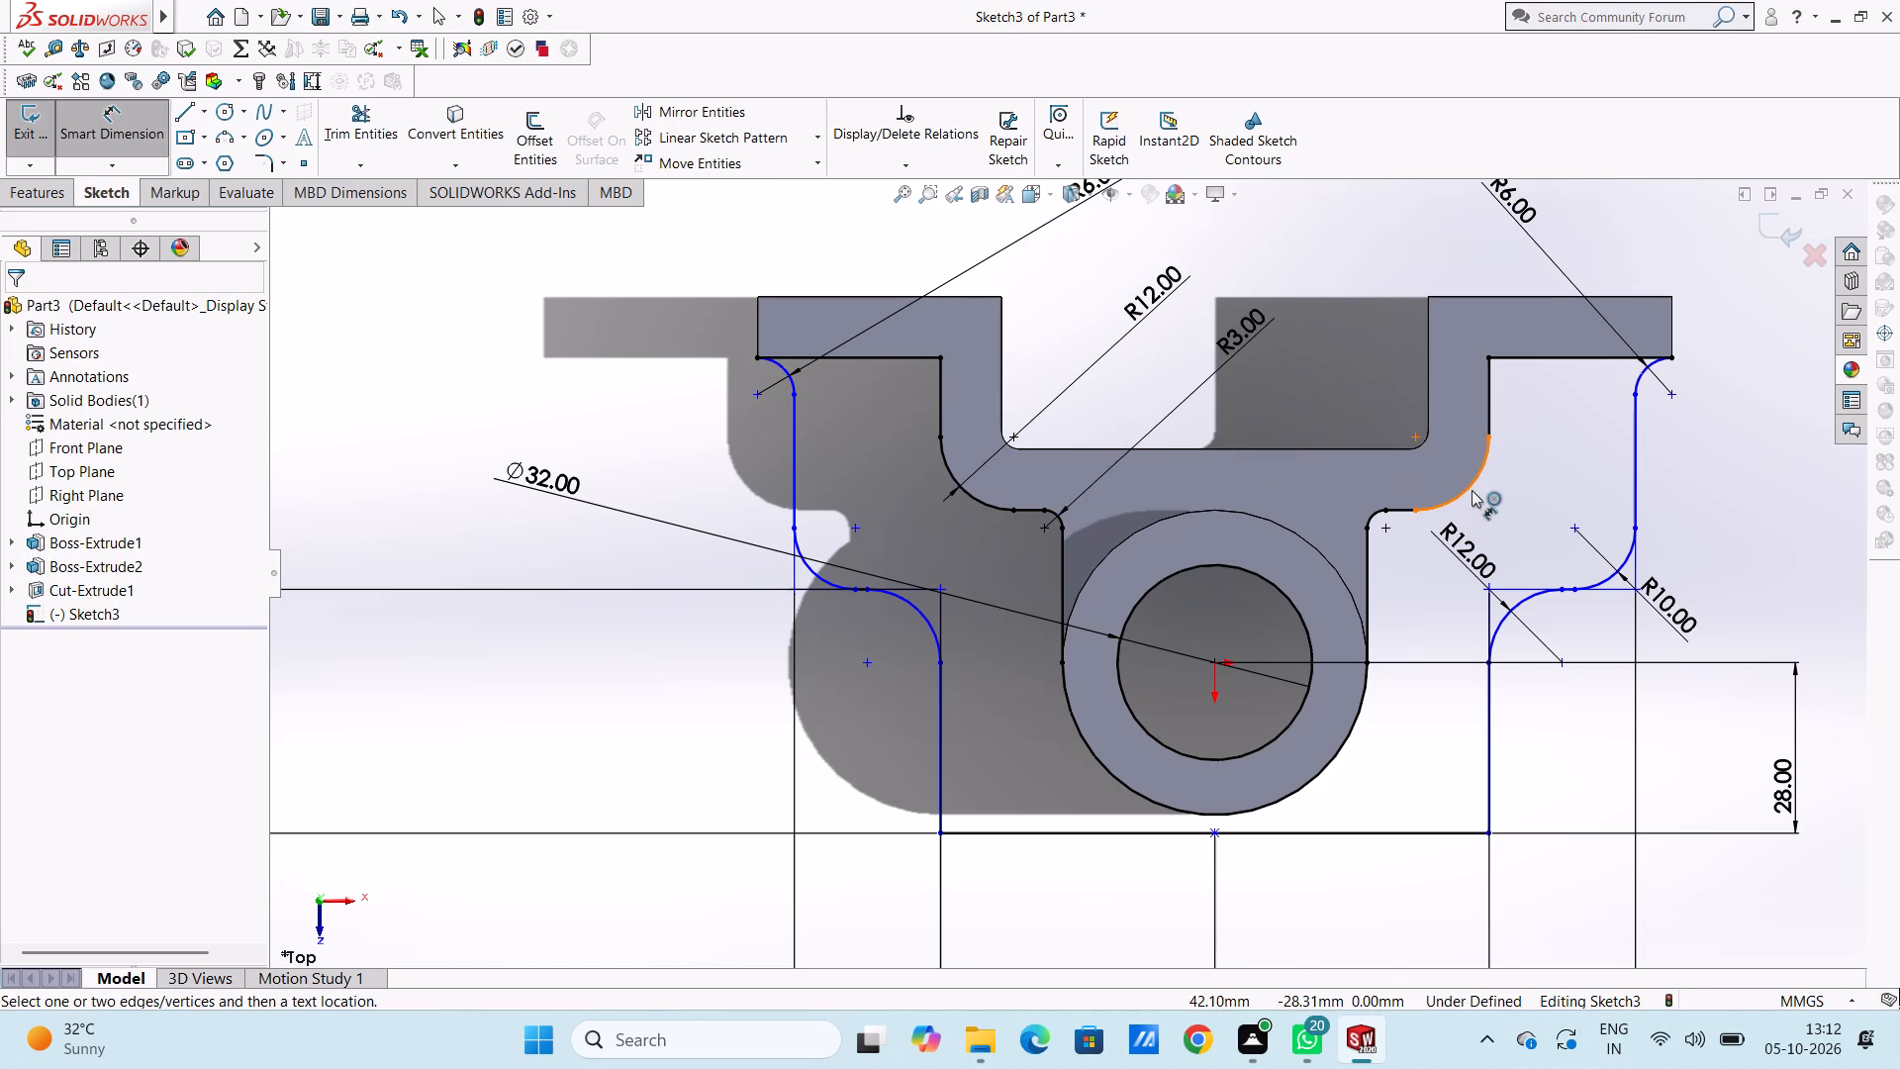
{"action": "left_click", "coordinate": [1472, 490]}
{"action": "left_click", "coordinate": [1278, 269]}
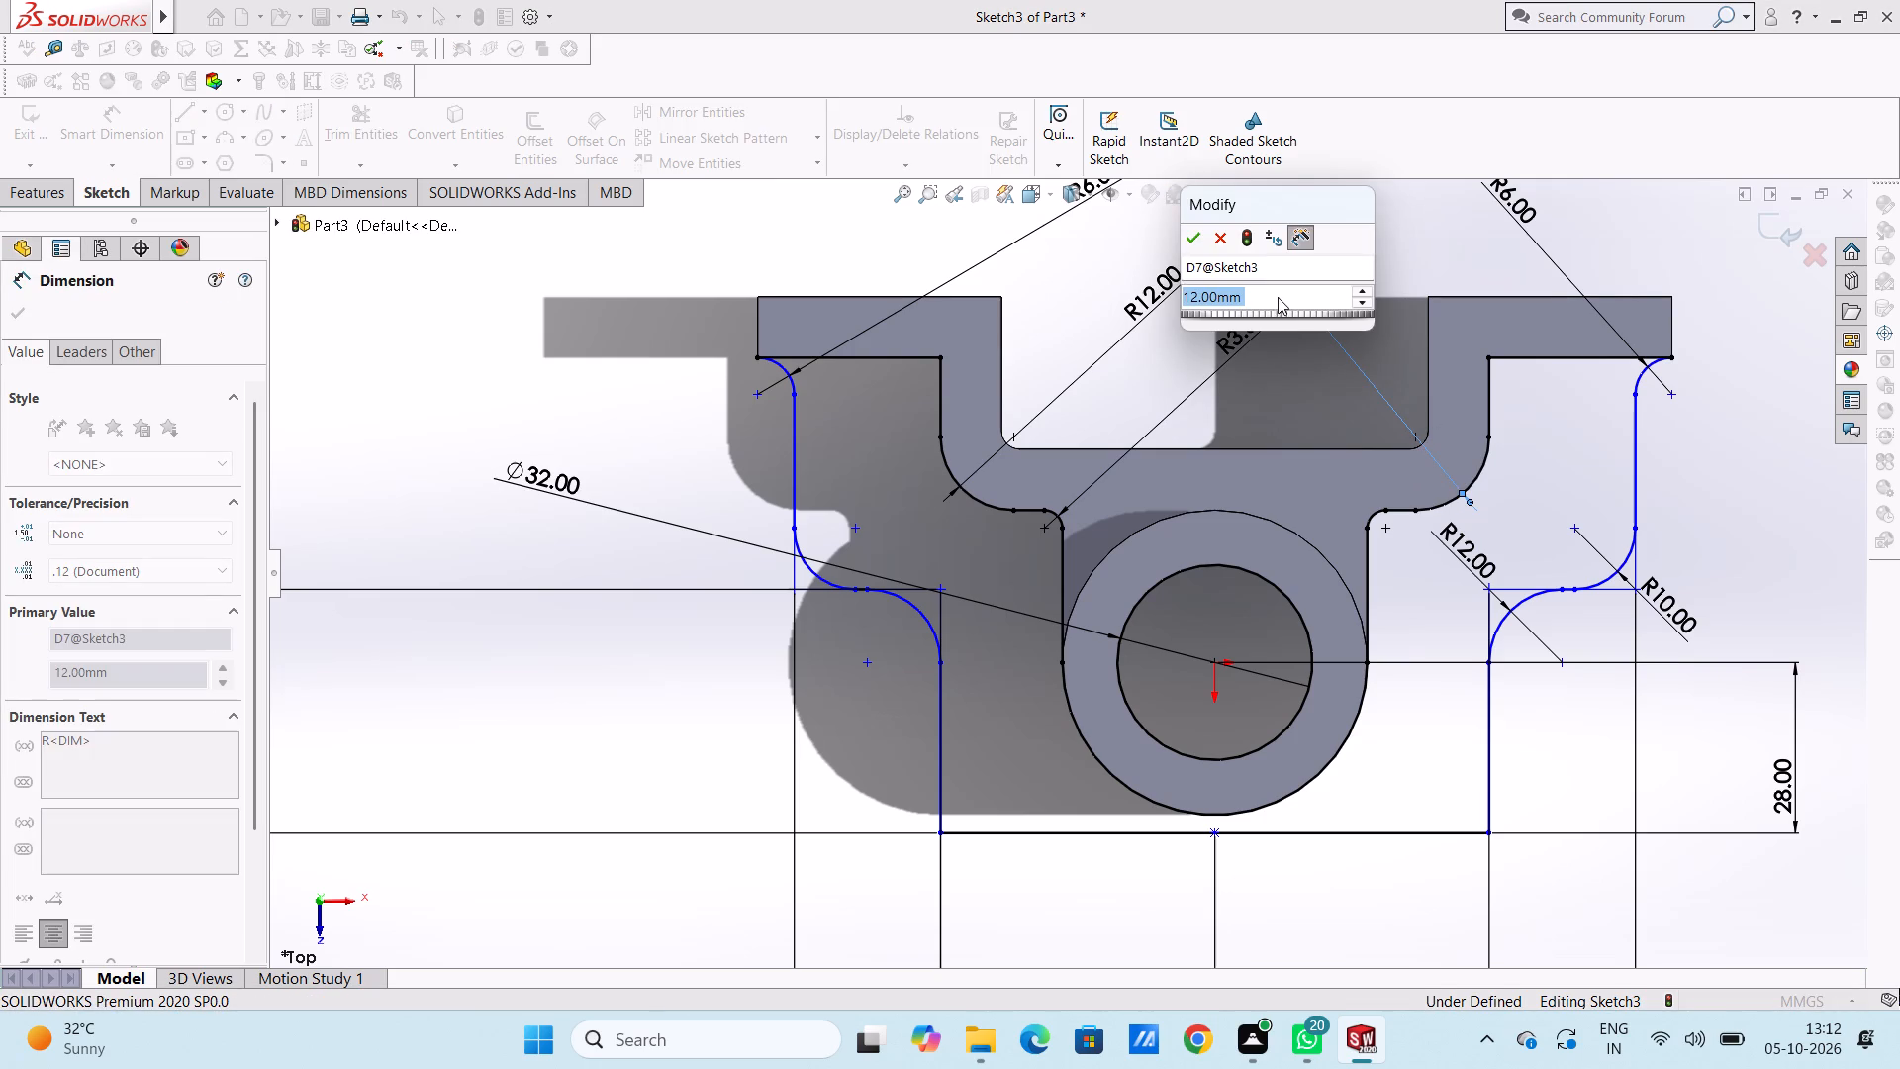
{"action": "left_click", "coordinate": [1194, 242]}
{"action": "left_click", "coordinate": [1117, 258]}
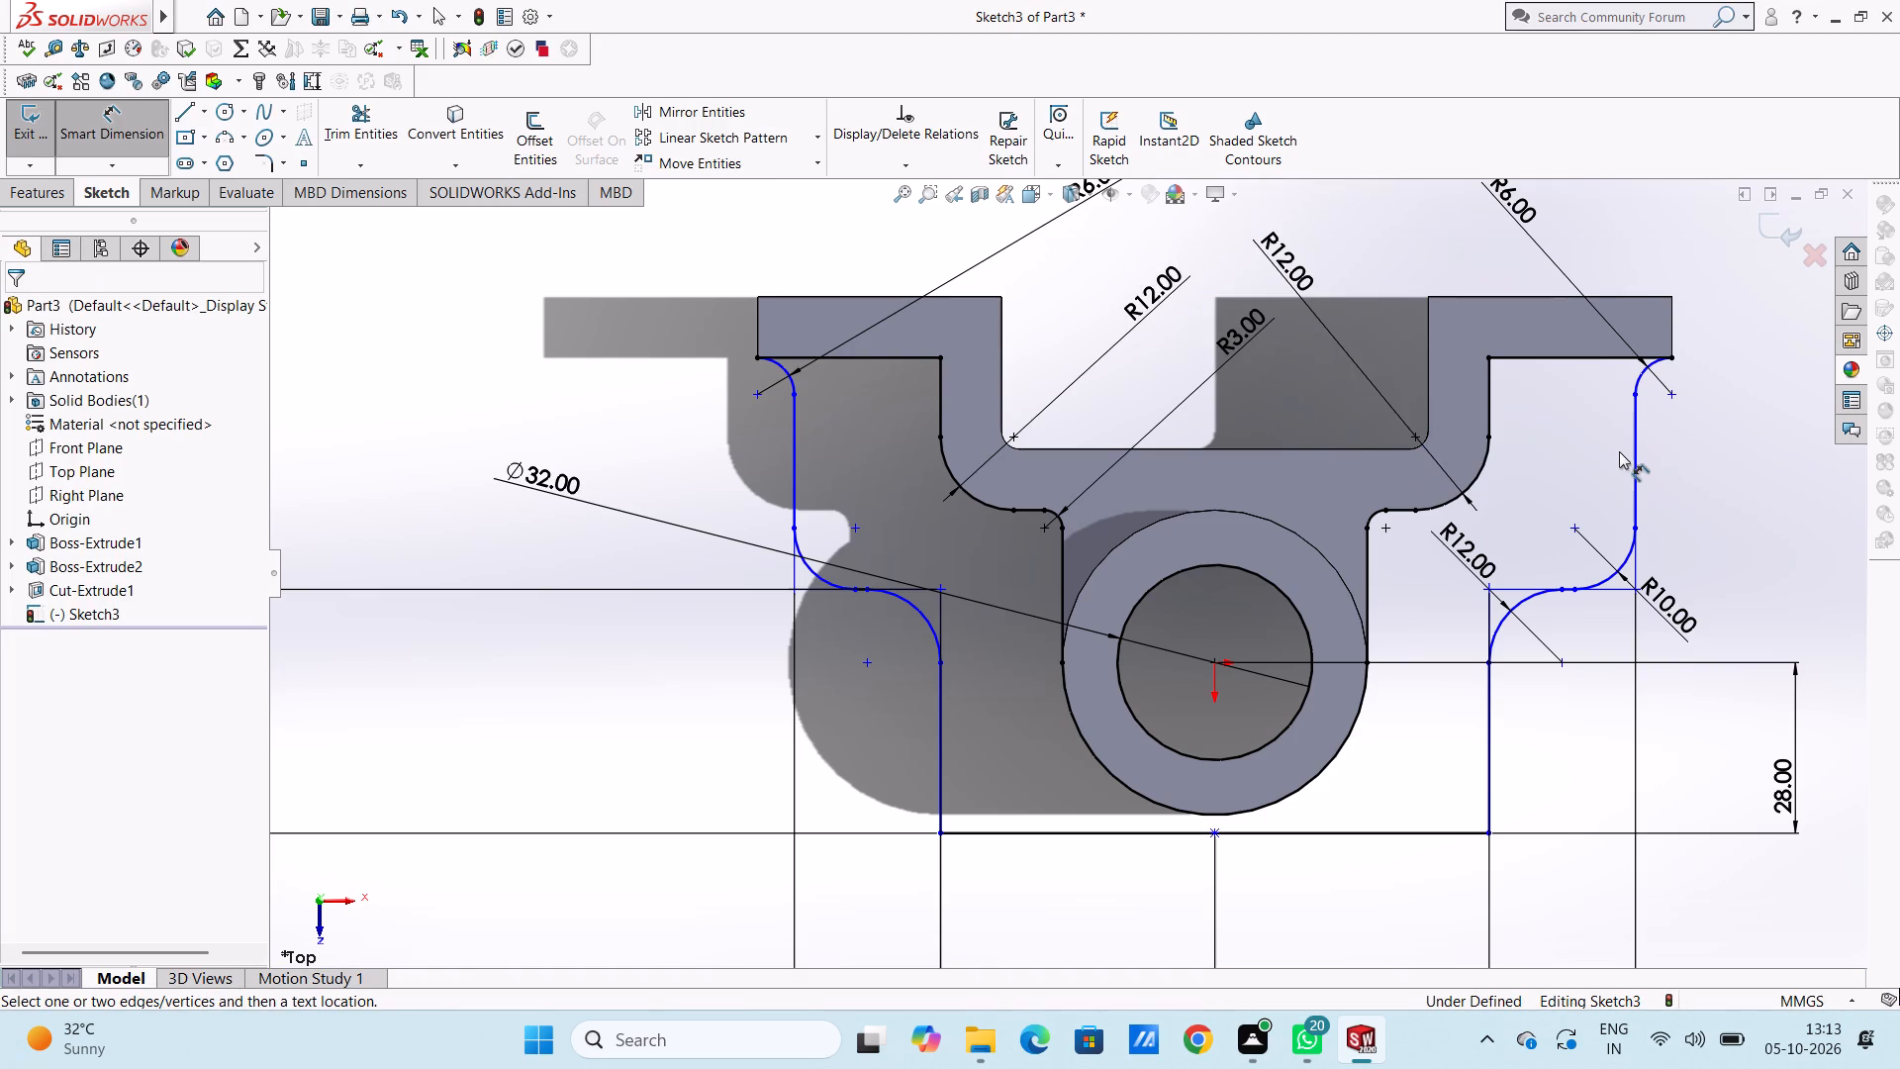
Dimension the right outer vertical line's length and its horizontal distance from the upper right inner vertical line.
{"action": "left_click", "coordinate": [1633, 462]}
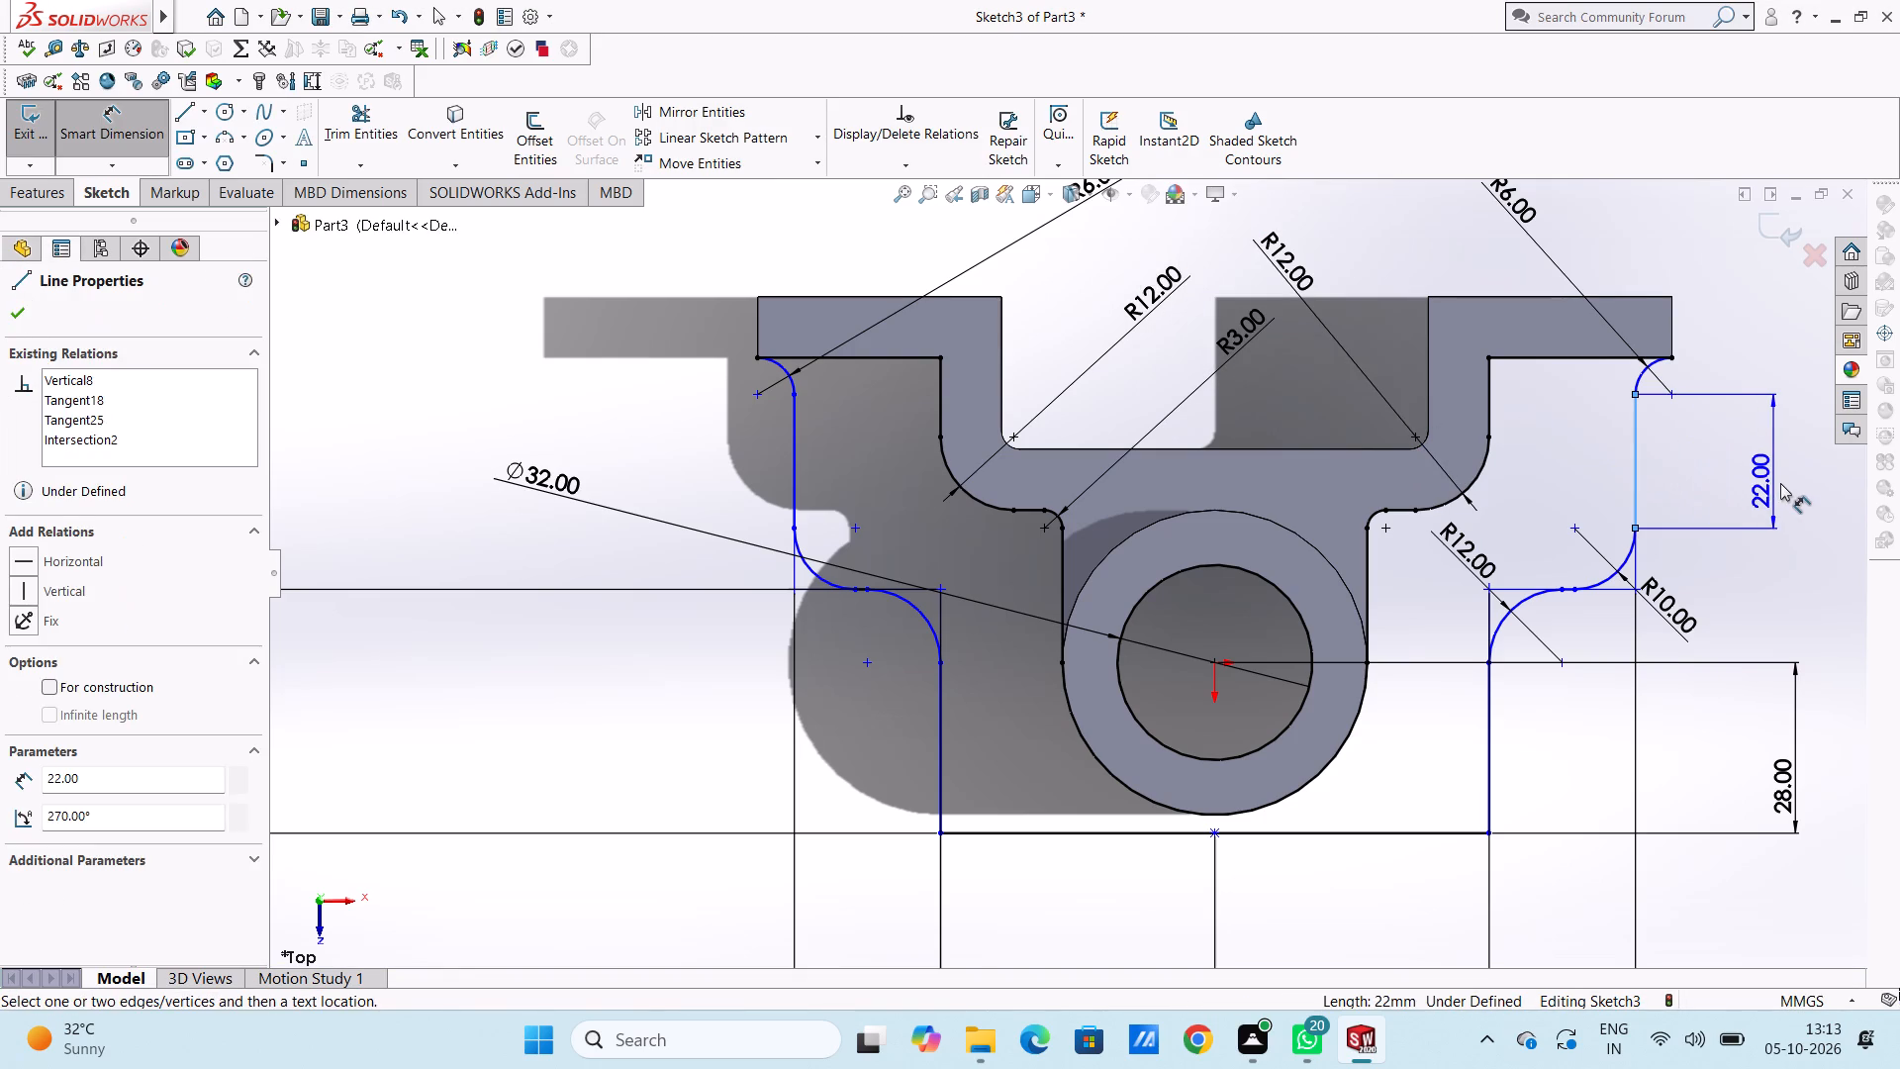
{"action": "left_click", "coordinate": [1780, 483]}
{"action": "left_click", "coordinate": [1693, 446]}
{"action": "left_click", "coordinate": [1678, 446]}
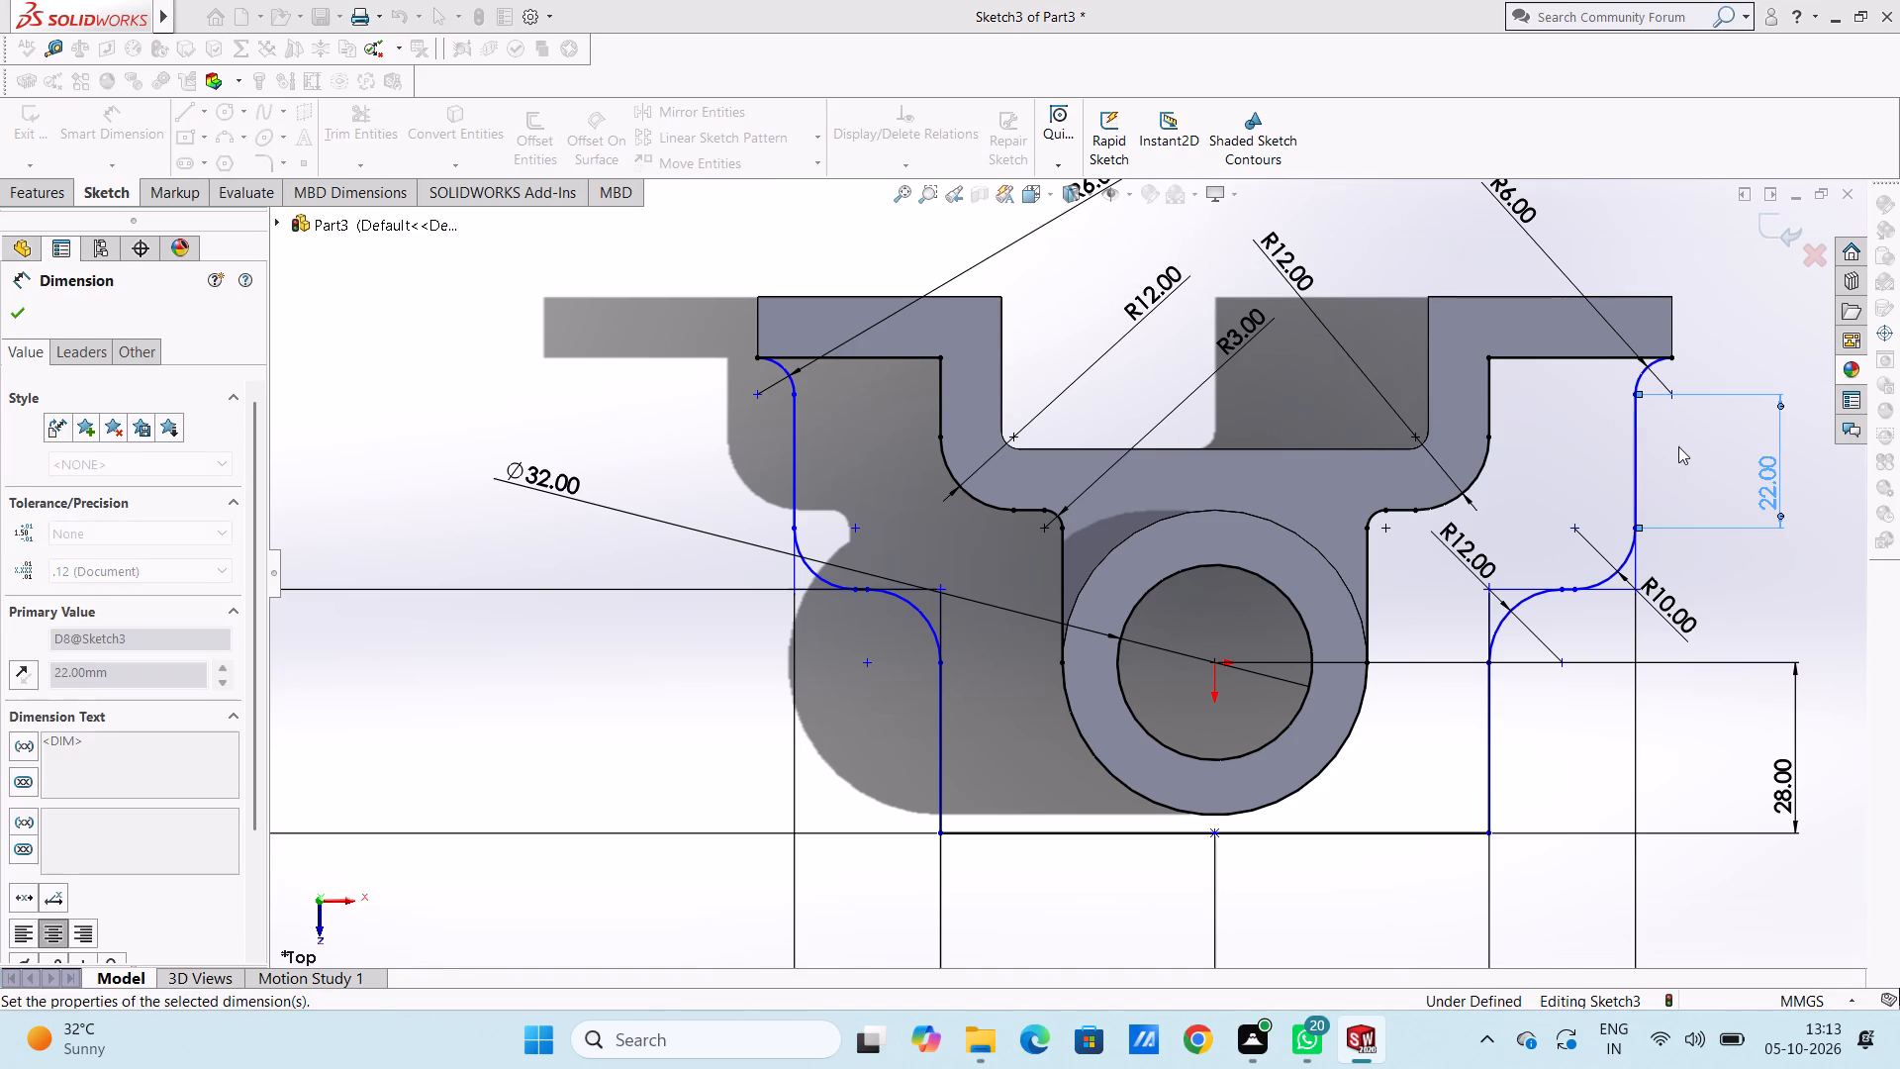
{"action": "left_click", "coordinate": [1491, 401]}
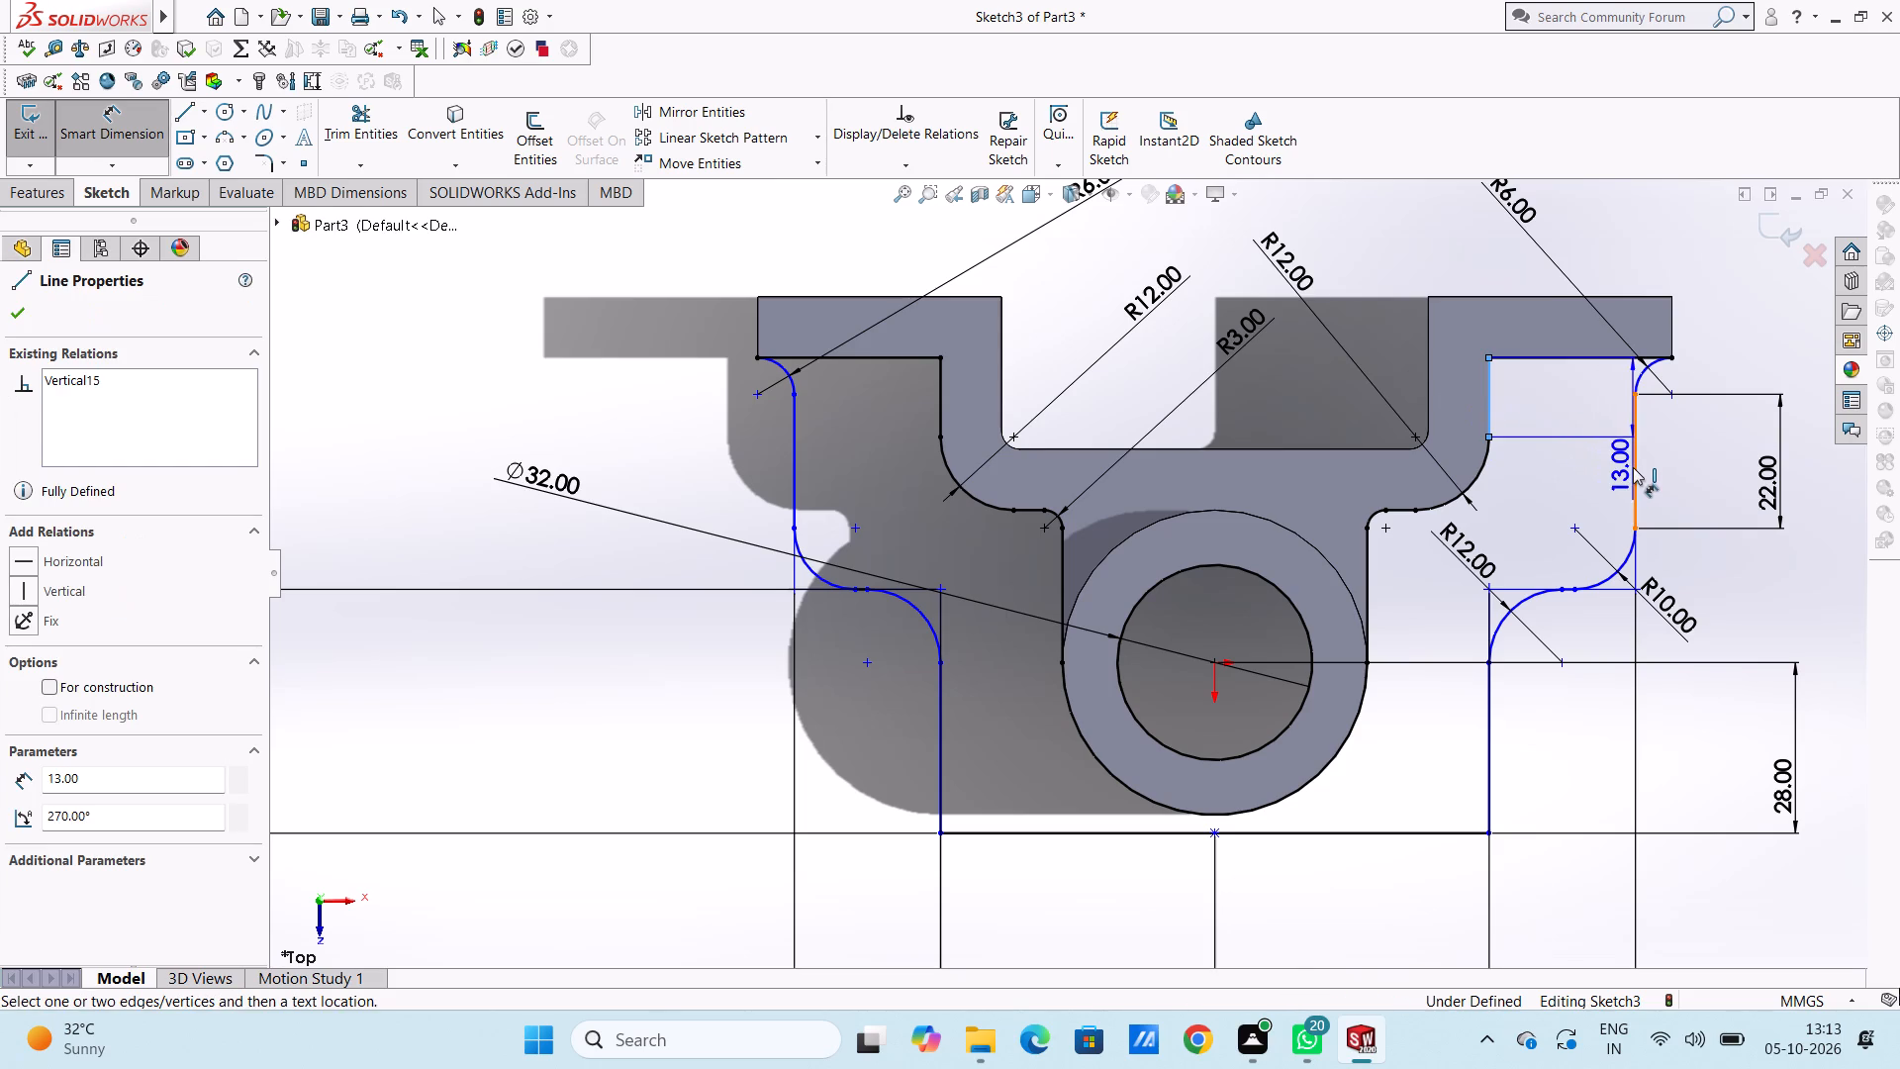
{"action": "left_click", "coordinate": [1634, 468]}
{"action": "left_click", "coordinate": [1545, 232]}
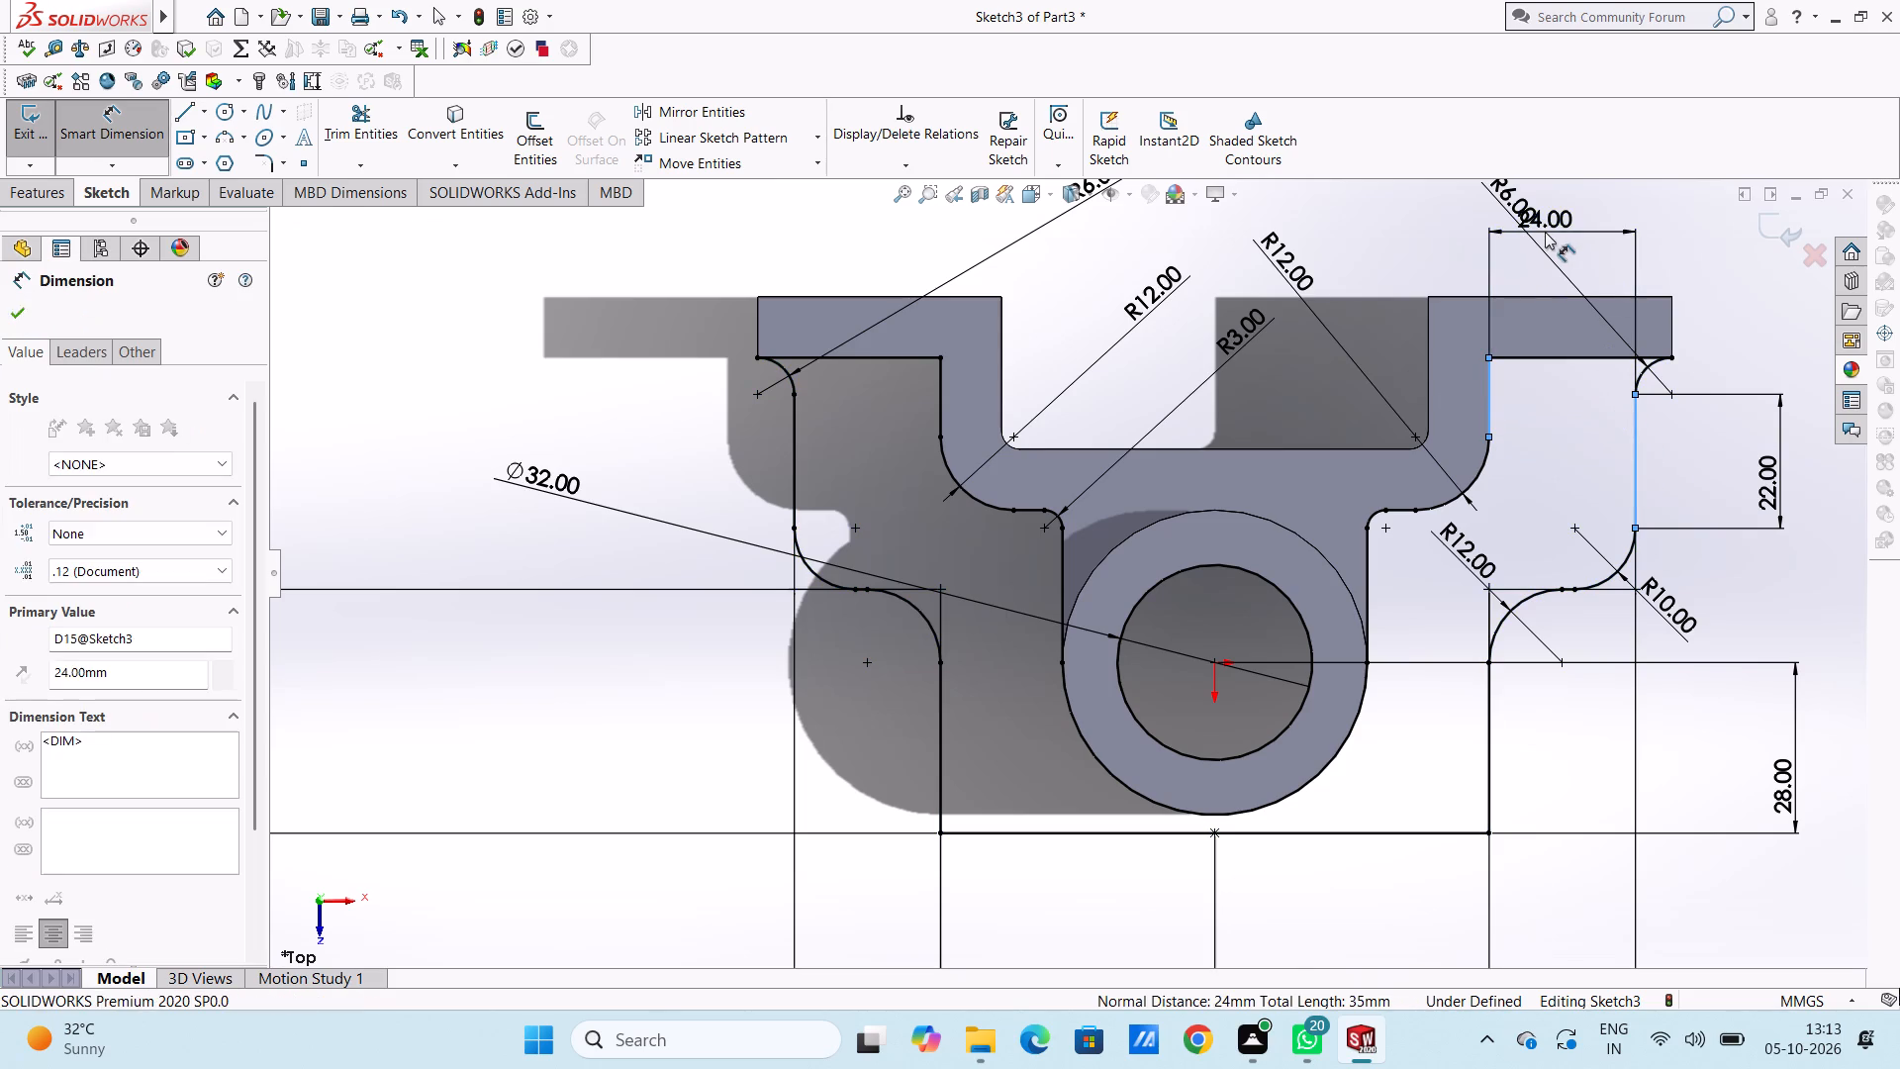
{"action": "left_click", "coordinate": [1461, 212]}
{"action": "left_click", "coordinate": [1403, 221]}
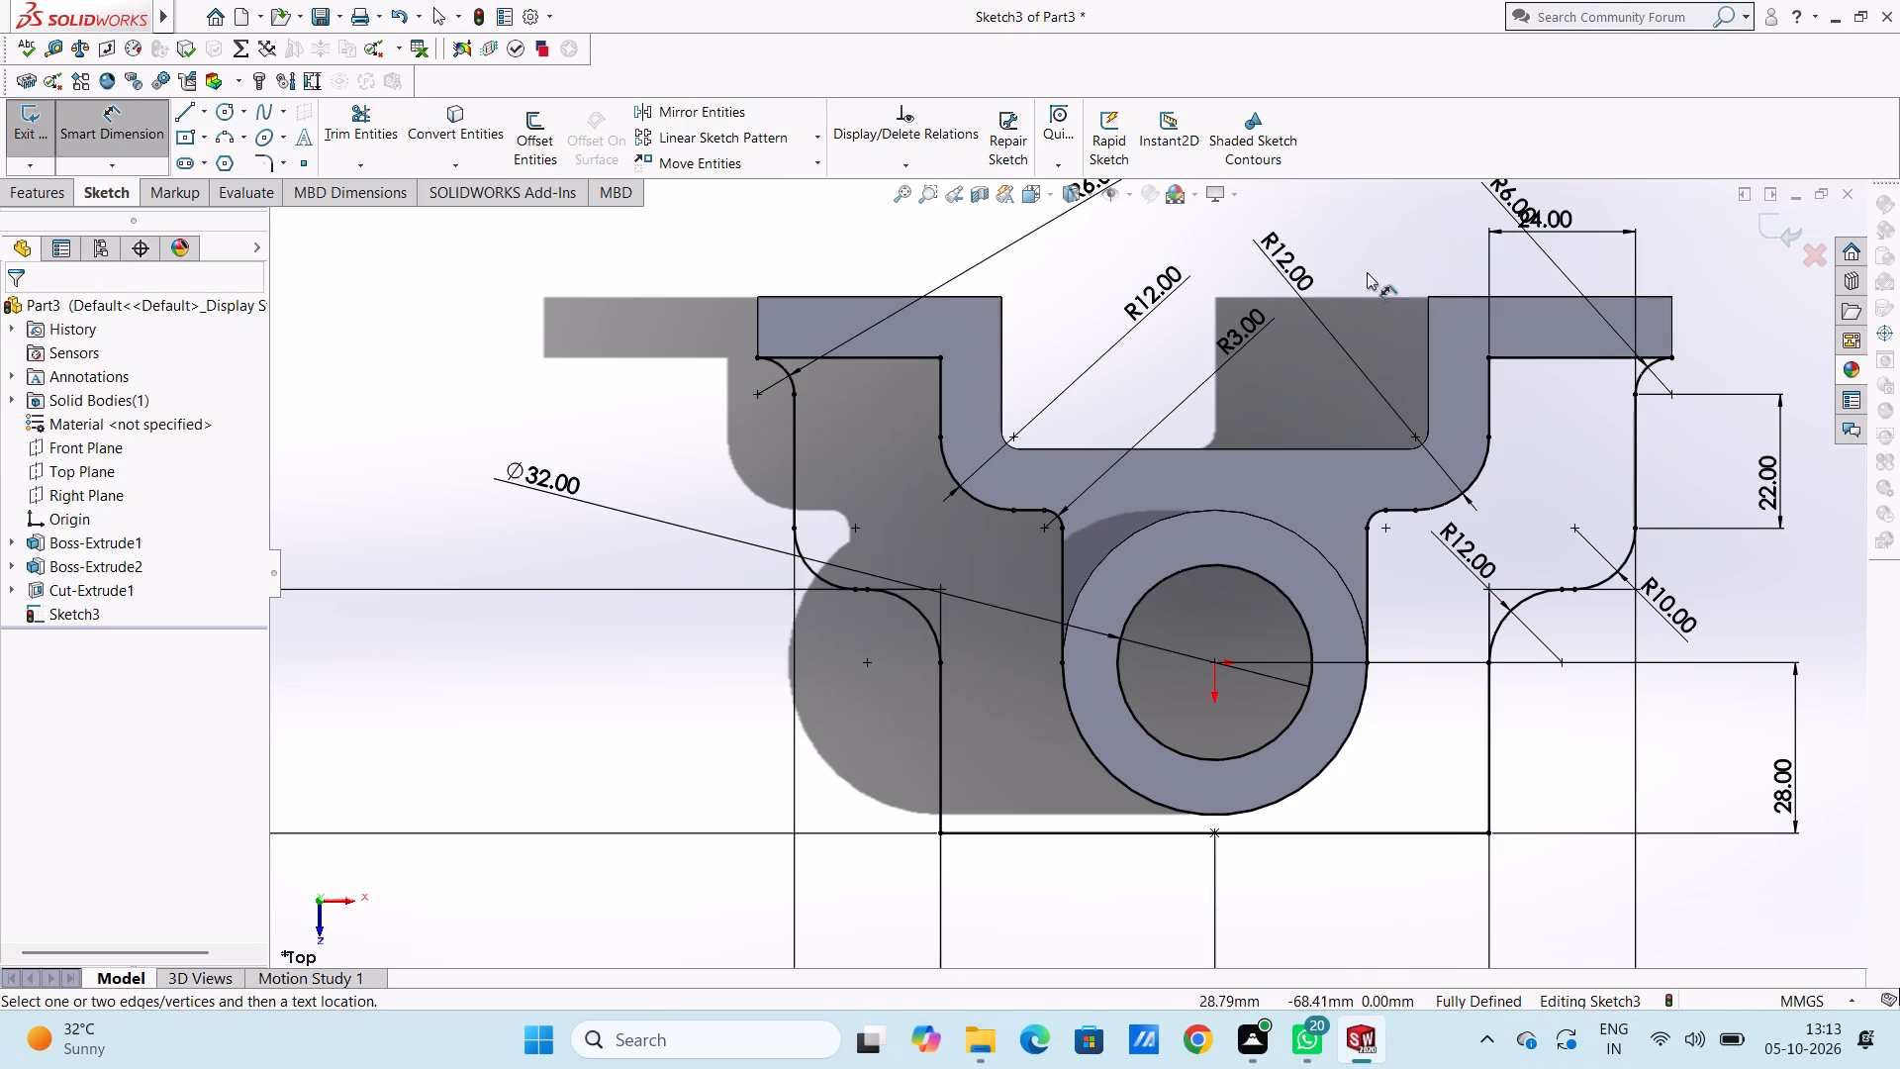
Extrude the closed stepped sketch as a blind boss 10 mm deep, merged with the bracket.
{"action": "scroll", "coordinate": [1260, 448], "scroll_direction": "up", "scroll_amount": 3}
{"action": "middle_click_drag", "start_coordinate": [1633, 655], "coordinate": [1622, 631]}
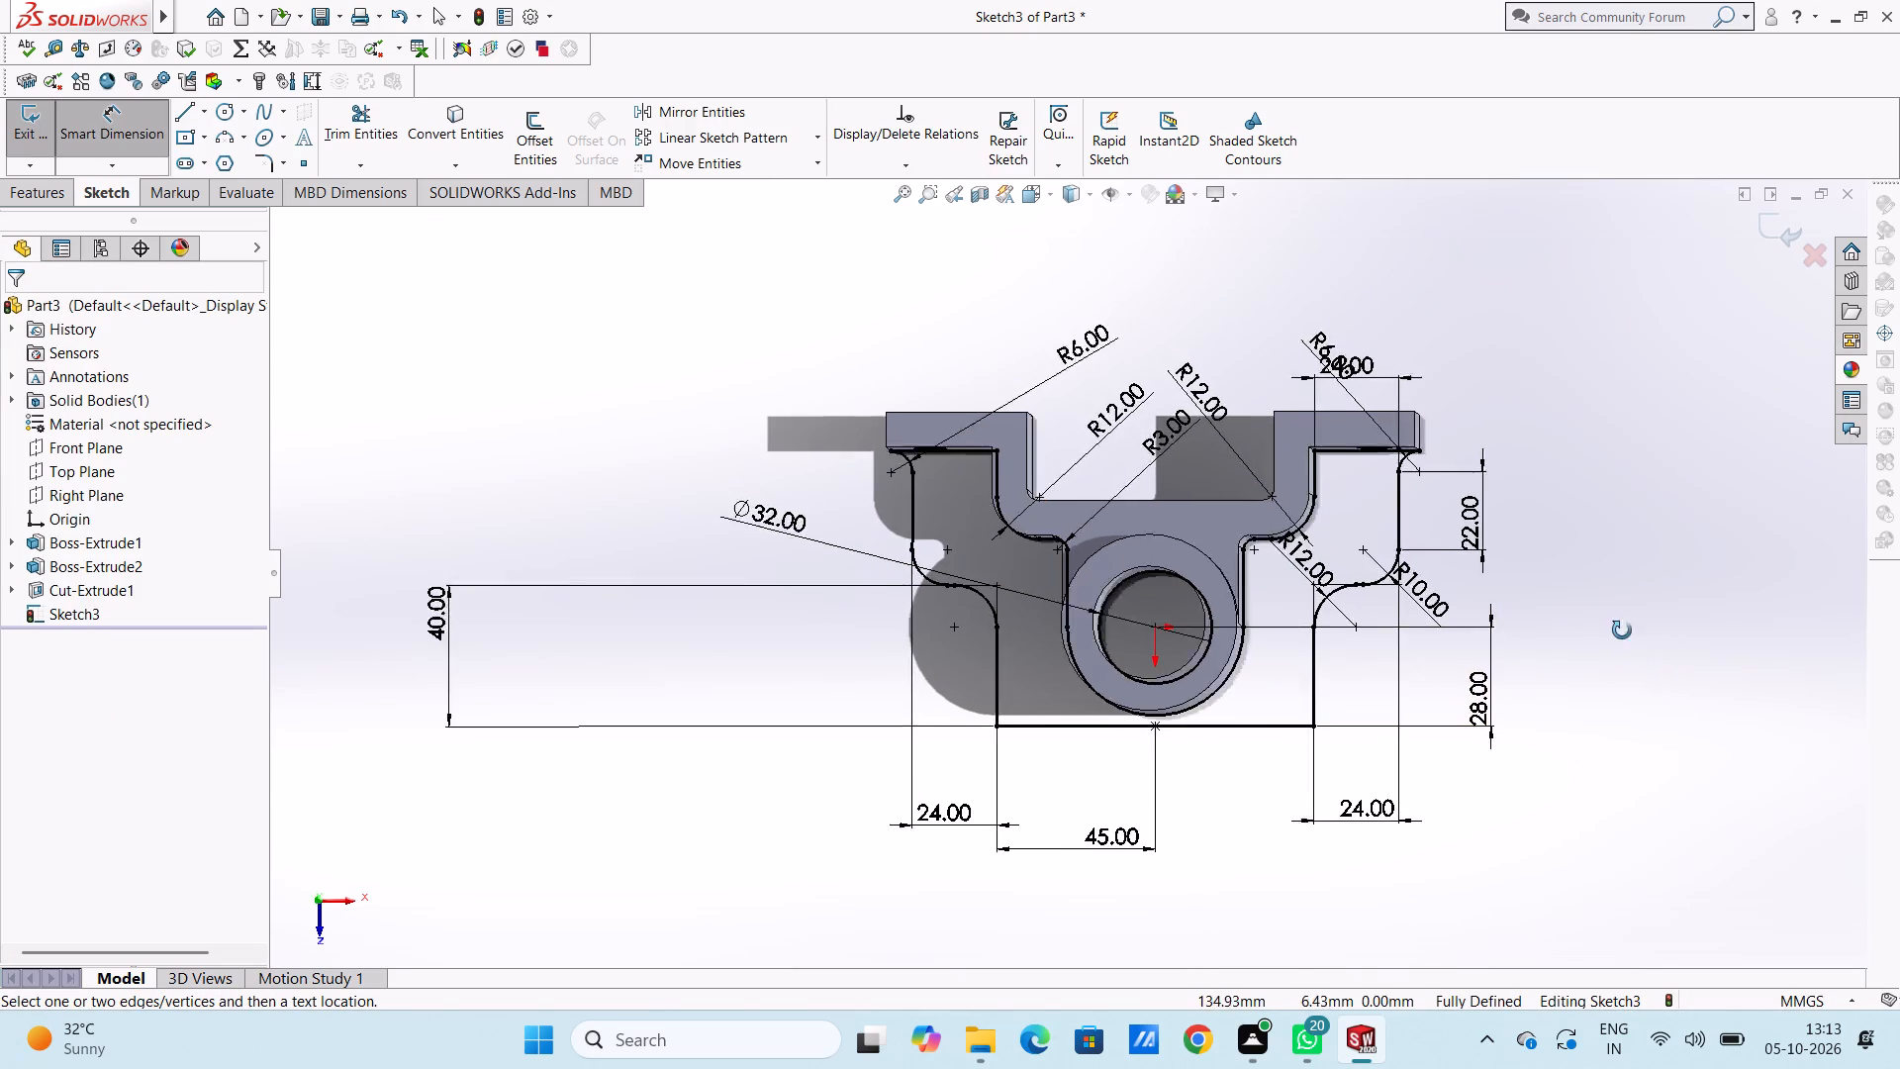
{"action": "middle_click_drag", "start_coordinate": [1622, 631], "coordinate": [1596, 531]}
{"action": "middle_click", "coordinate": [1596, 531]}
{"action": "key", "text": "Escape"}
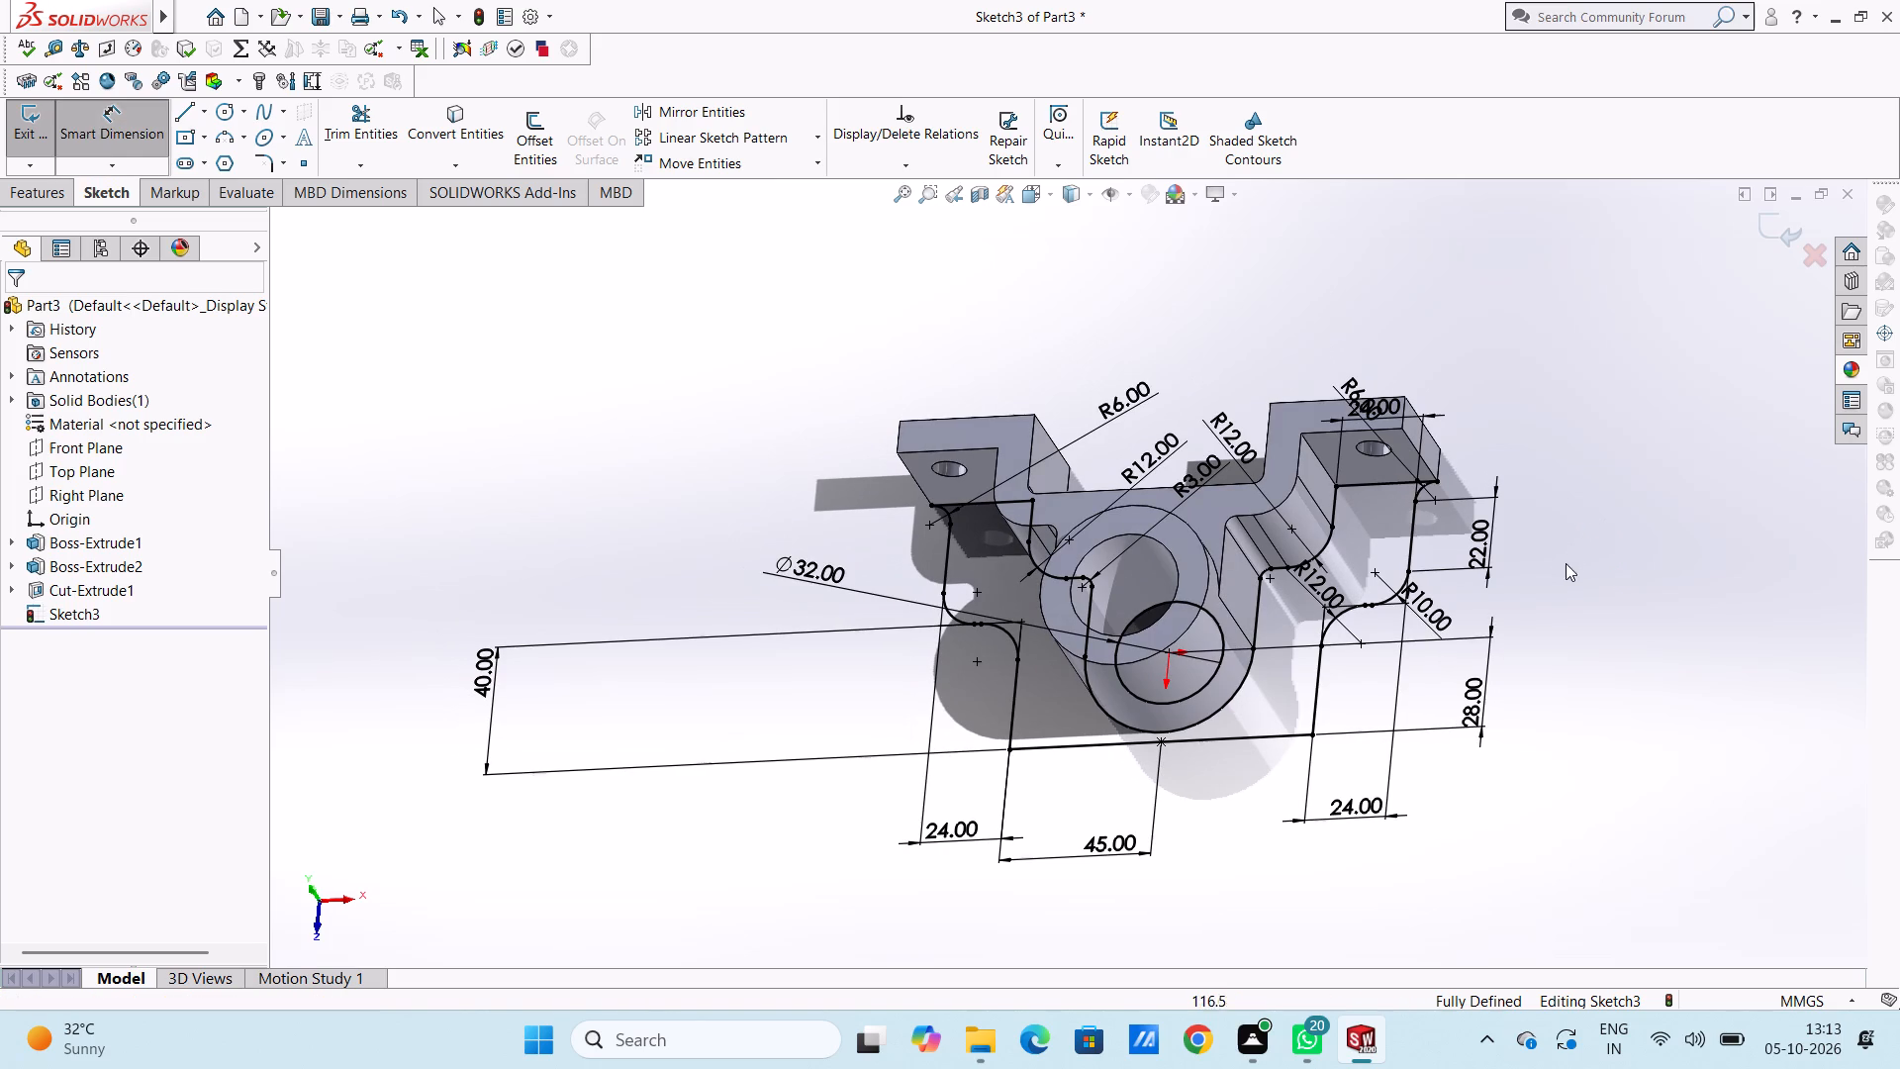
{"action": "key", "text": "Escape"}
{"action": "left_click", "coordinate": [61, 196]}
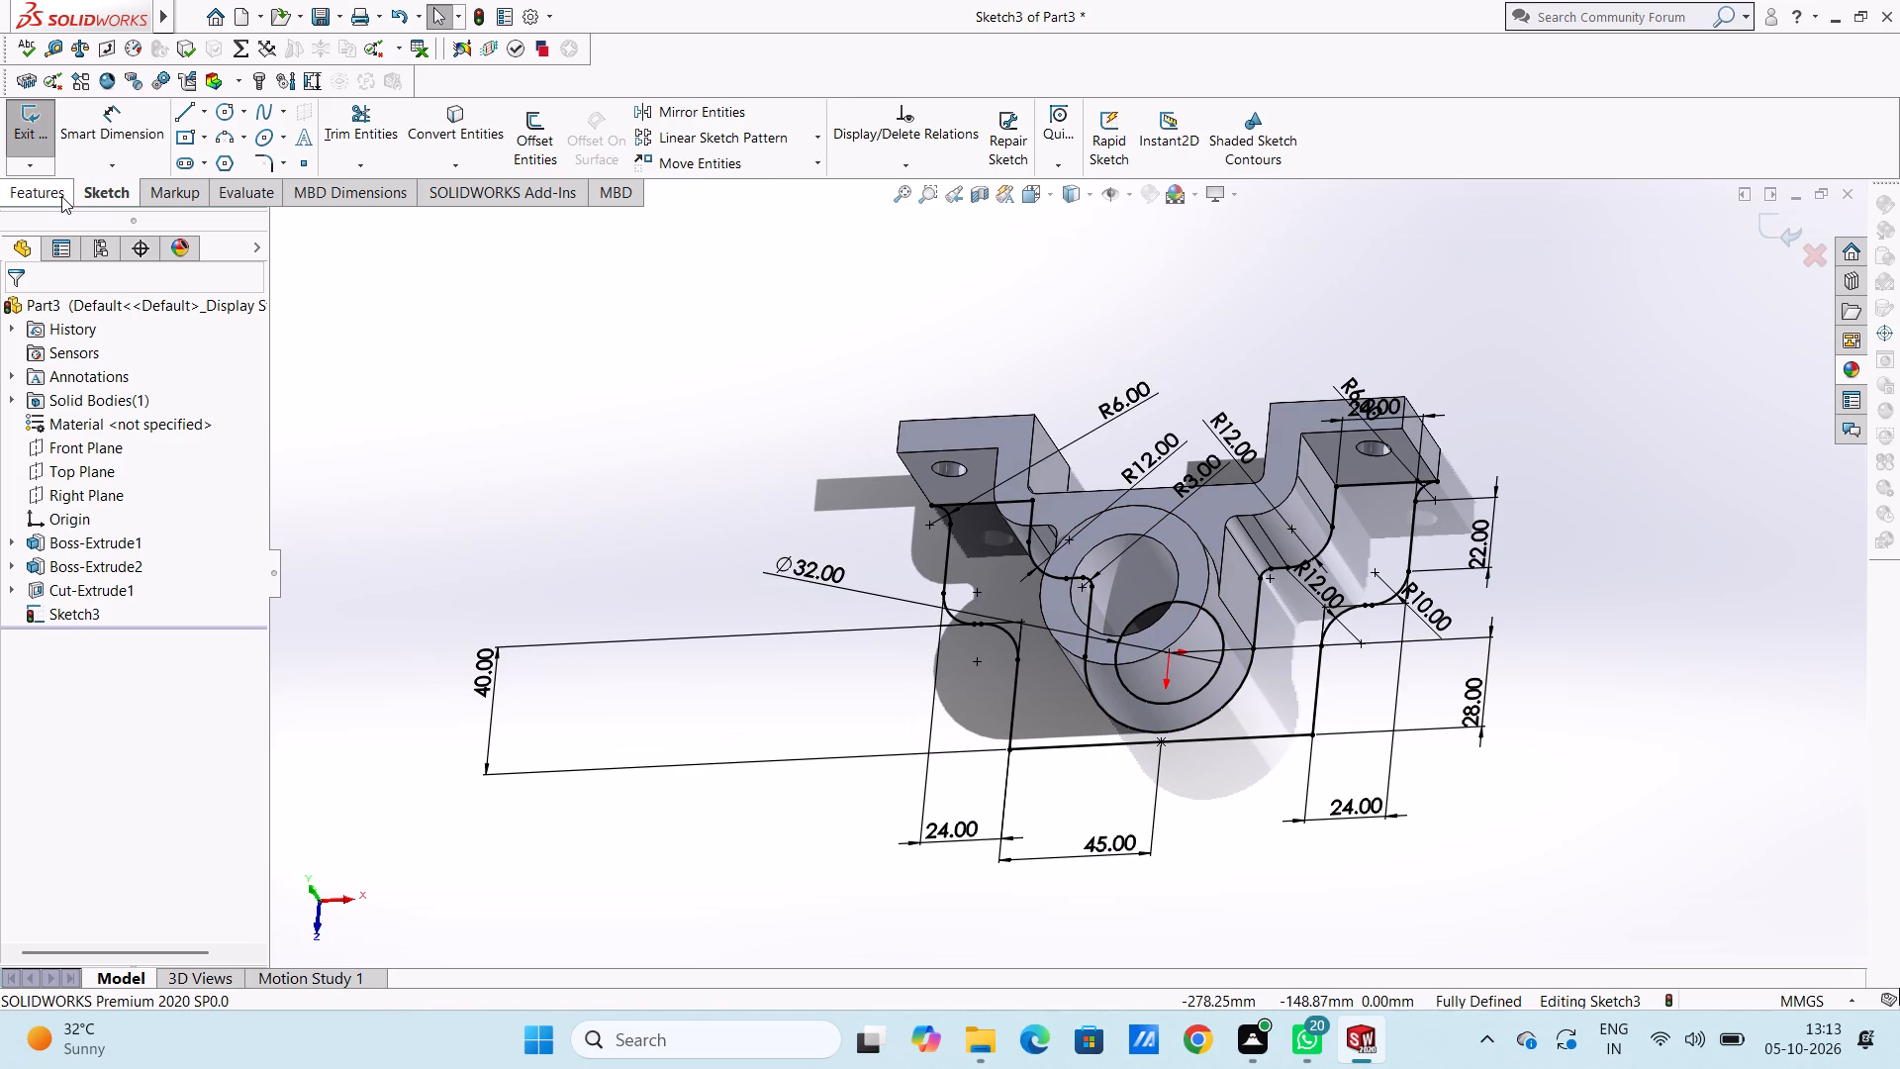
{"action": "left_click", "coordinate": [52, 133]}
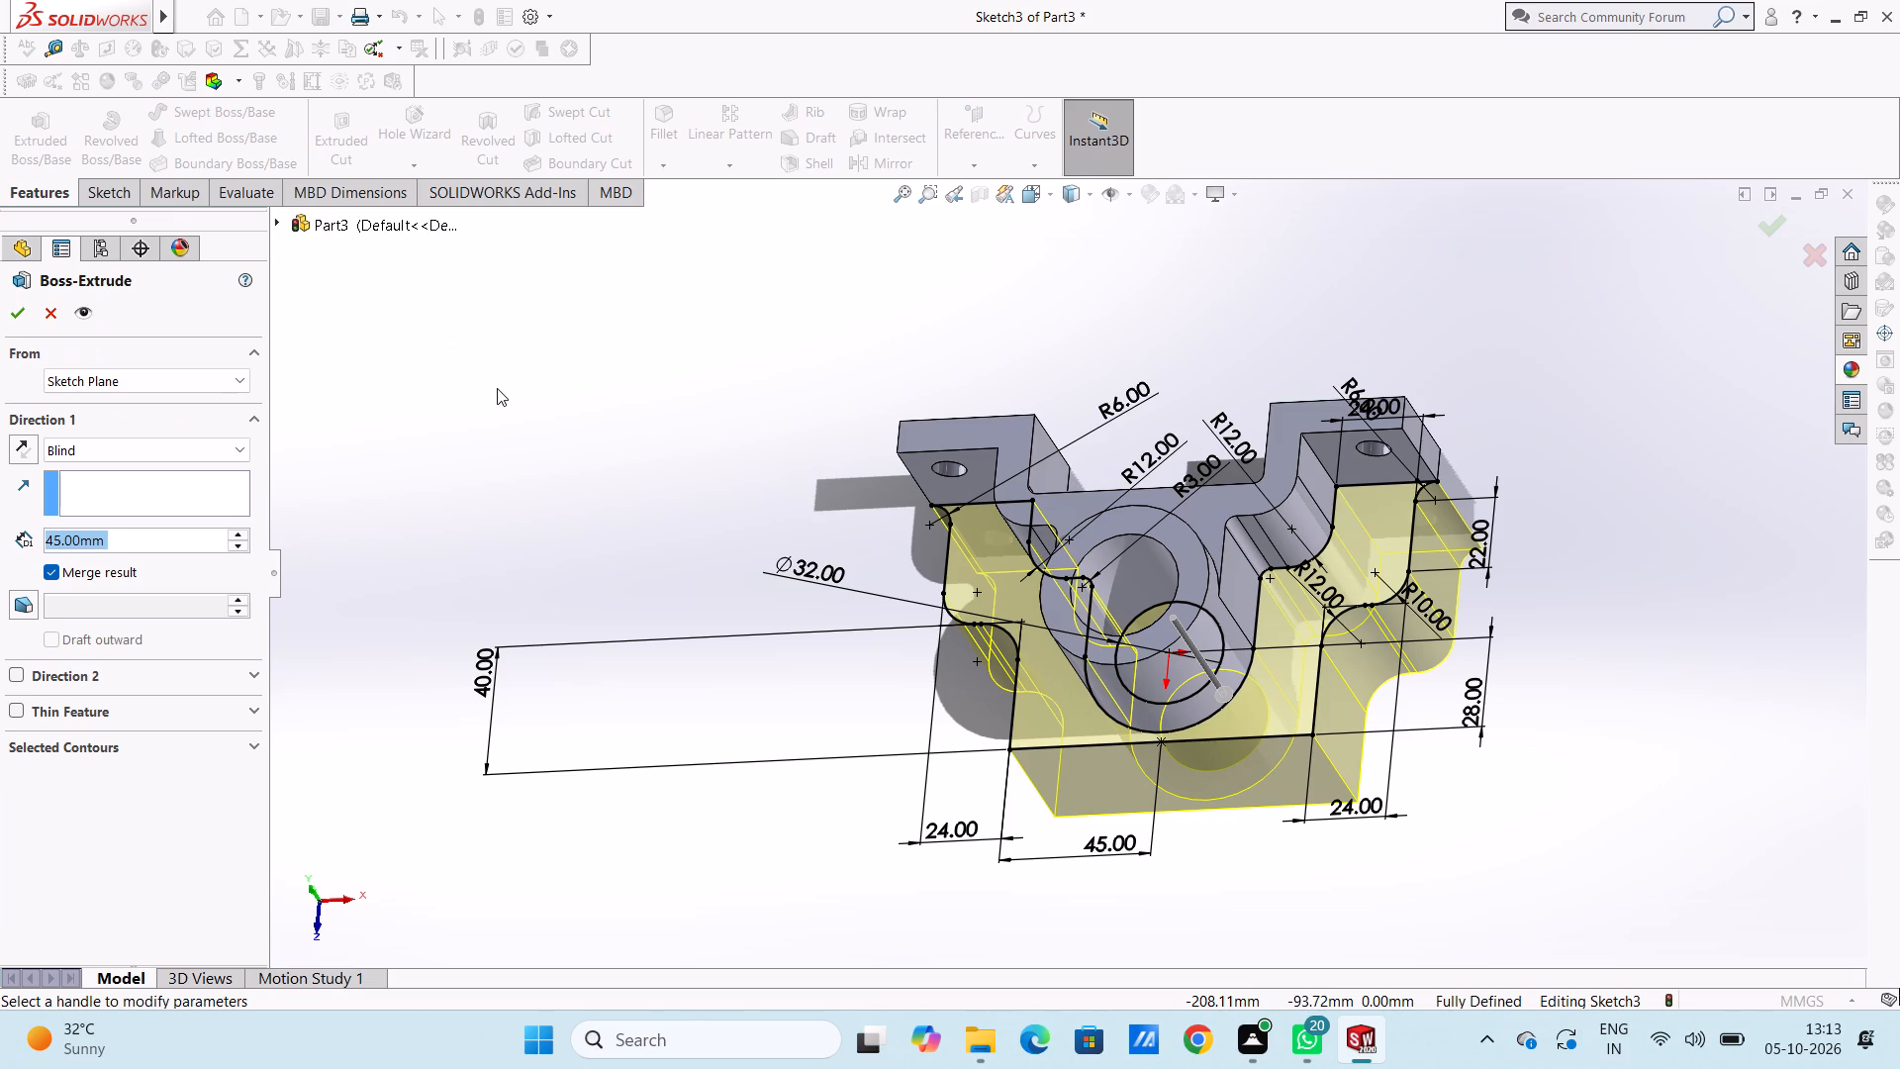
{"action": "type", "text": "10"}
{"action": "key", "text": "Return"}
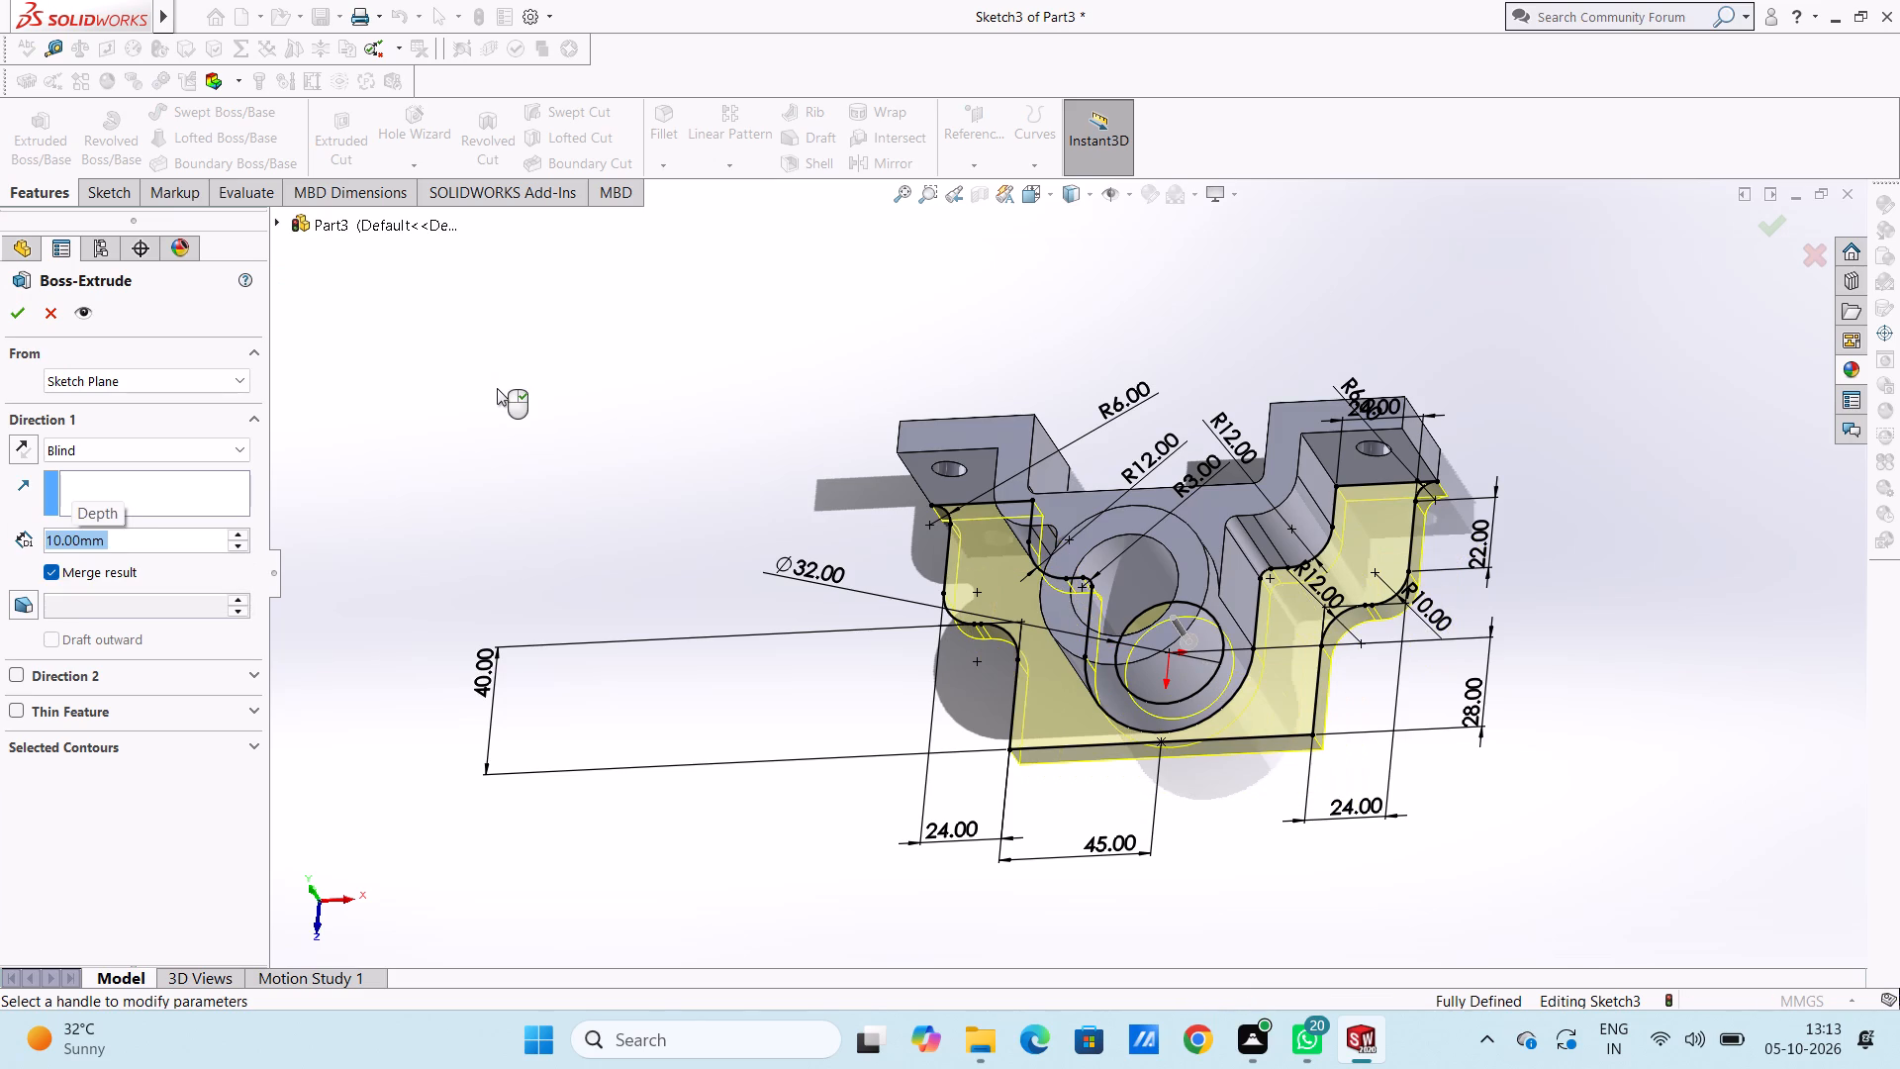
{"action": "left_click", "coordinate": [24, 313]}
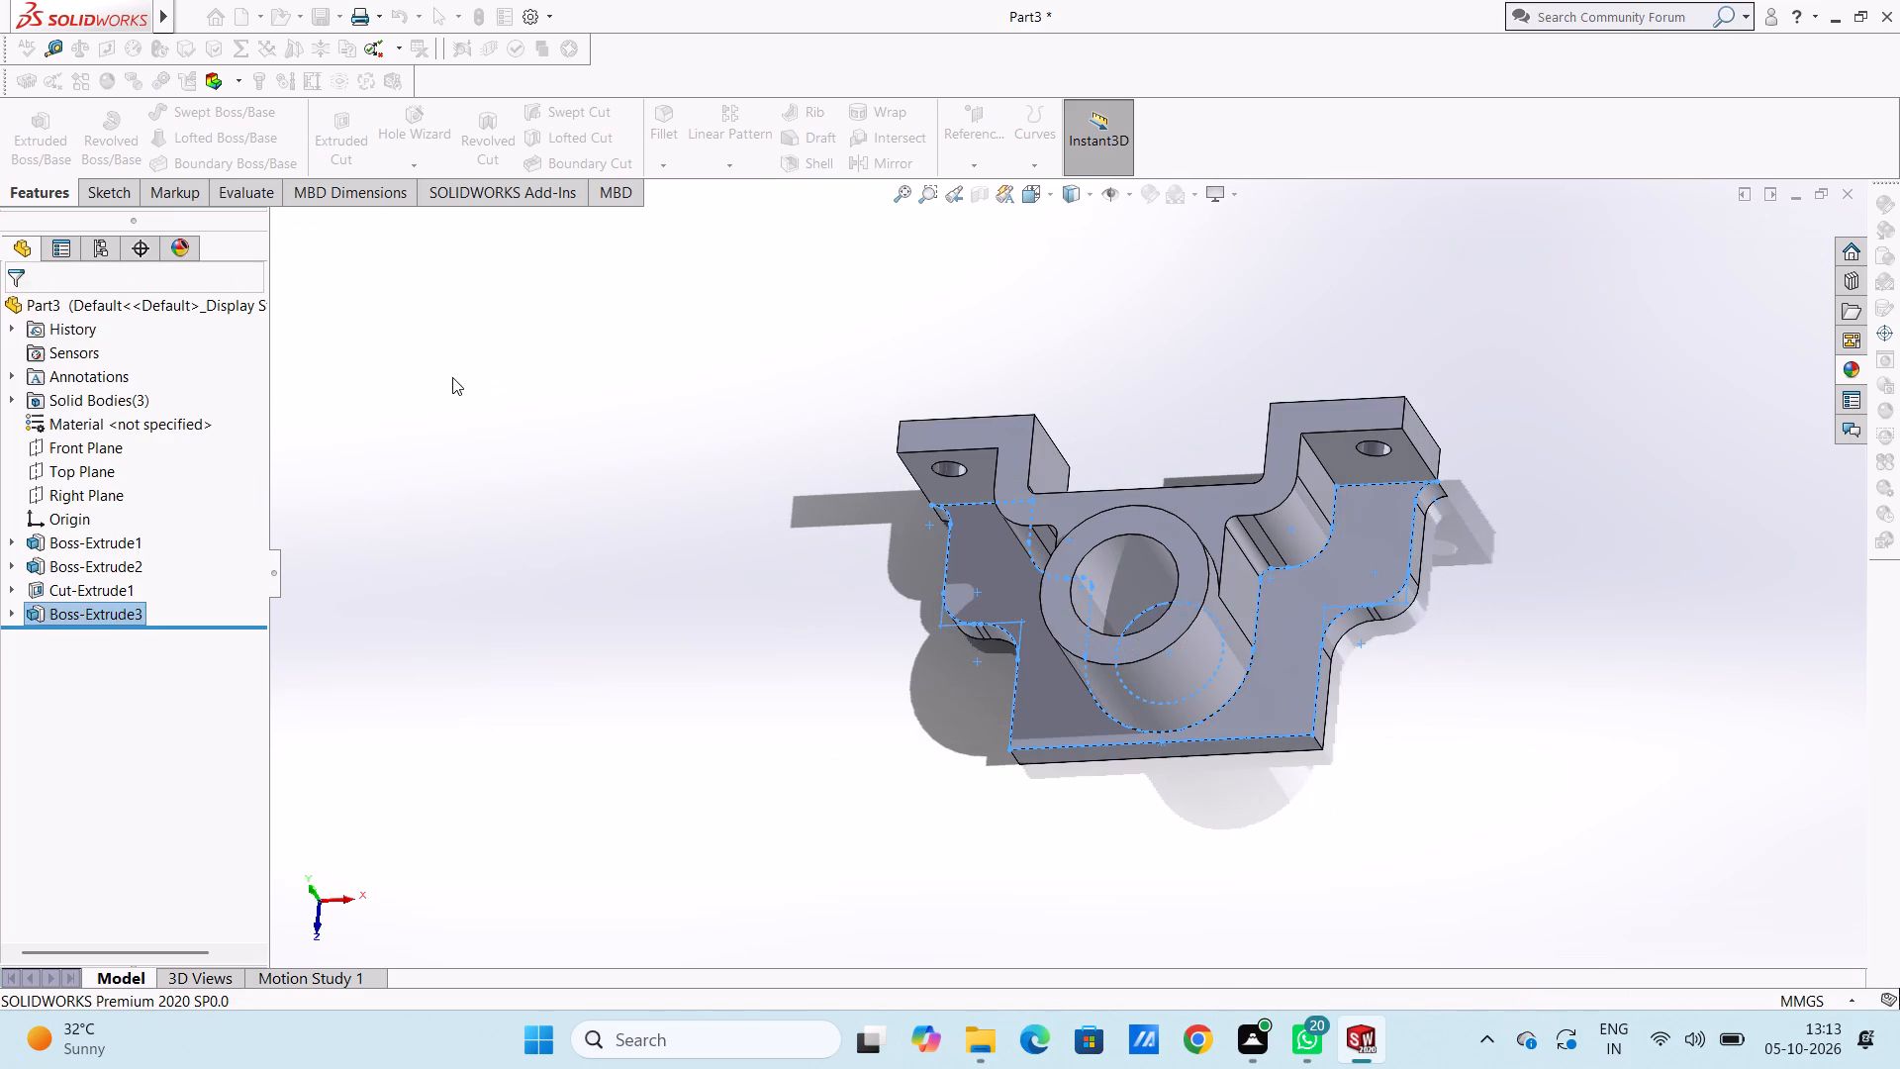
Inspect the extruded plate from the front, back and sides to check how it meets the bracket and boss.
{"action": "left_click", "coordinate": [452, 377]}
{"action": "scroll", "coordinate": [548, 462], "scroll_direction": "up", "scroll_amount": 1}
{"action": "middle_click_drag", "start_coordinate": [550, 464], "coordinate": [655, 399]}
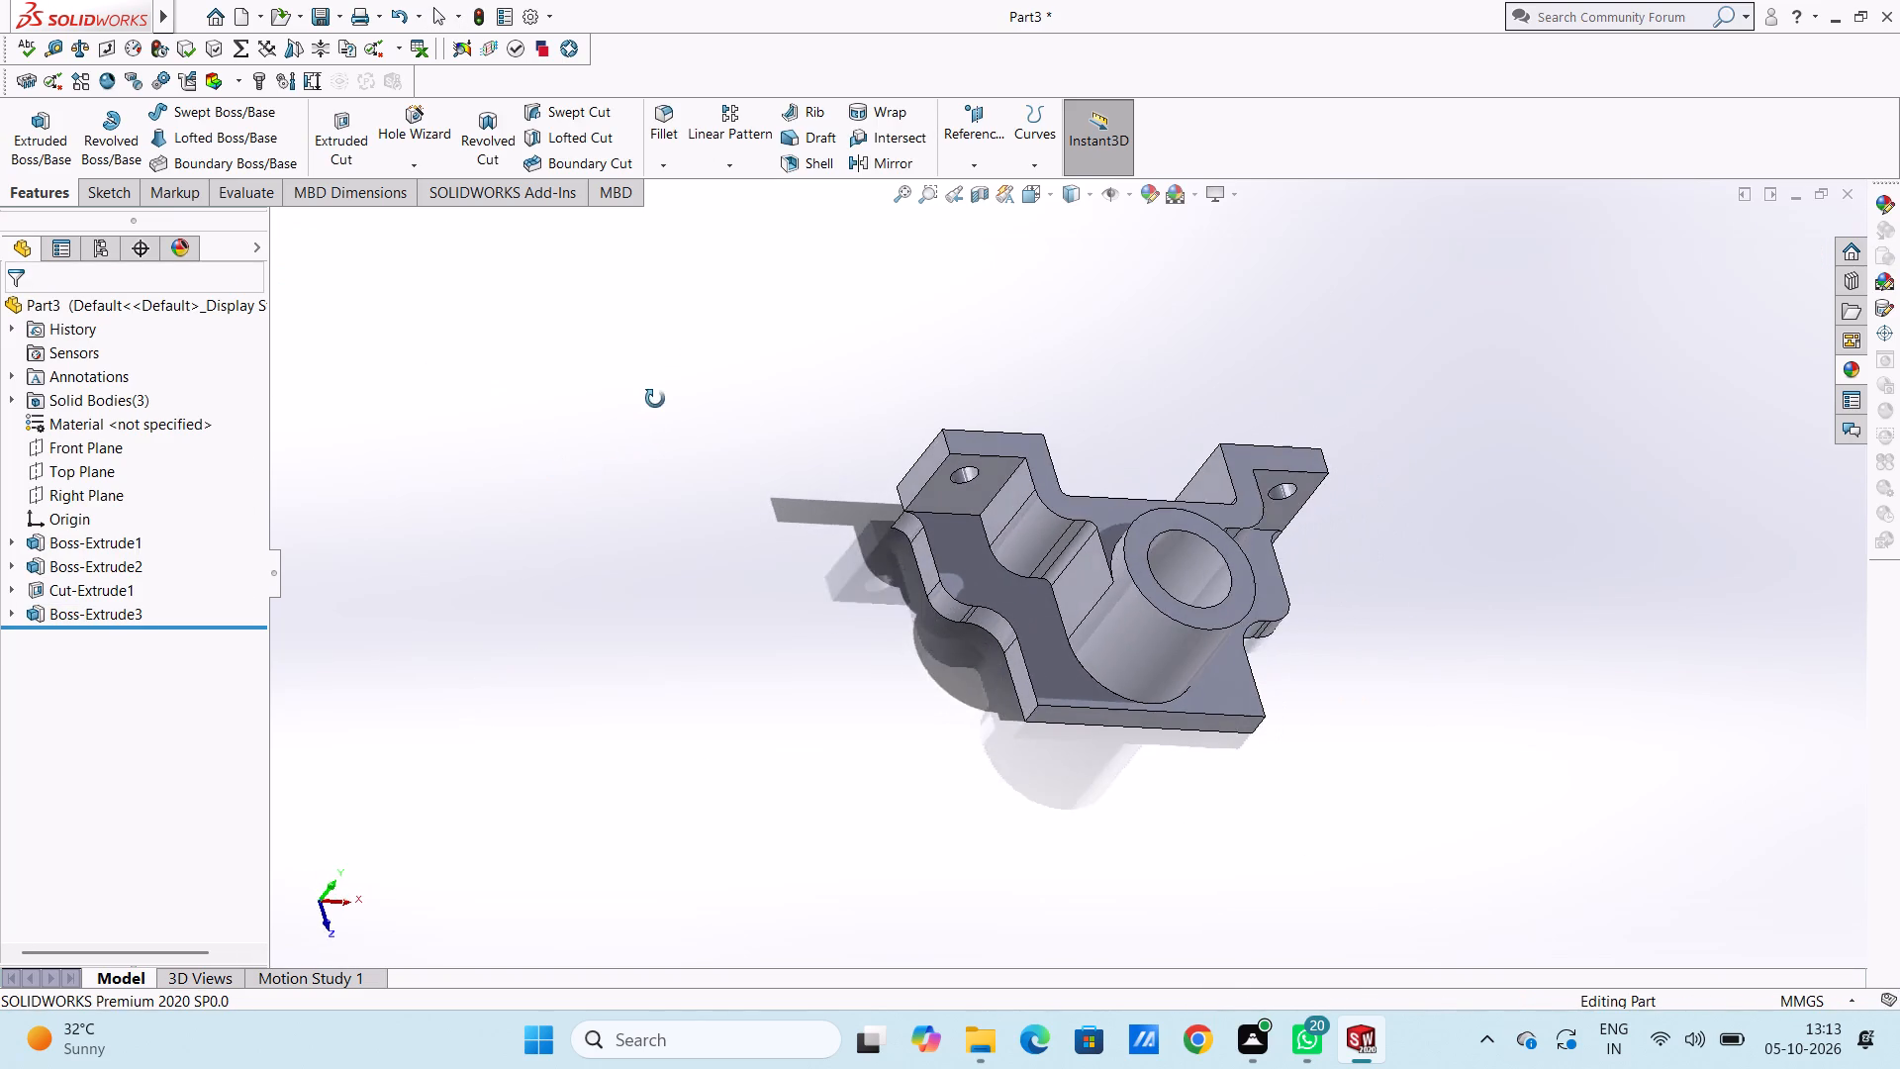
{"action": "middle_click_drag", "start_coordinate": [655, 399], "coordinate": [821, 467]}
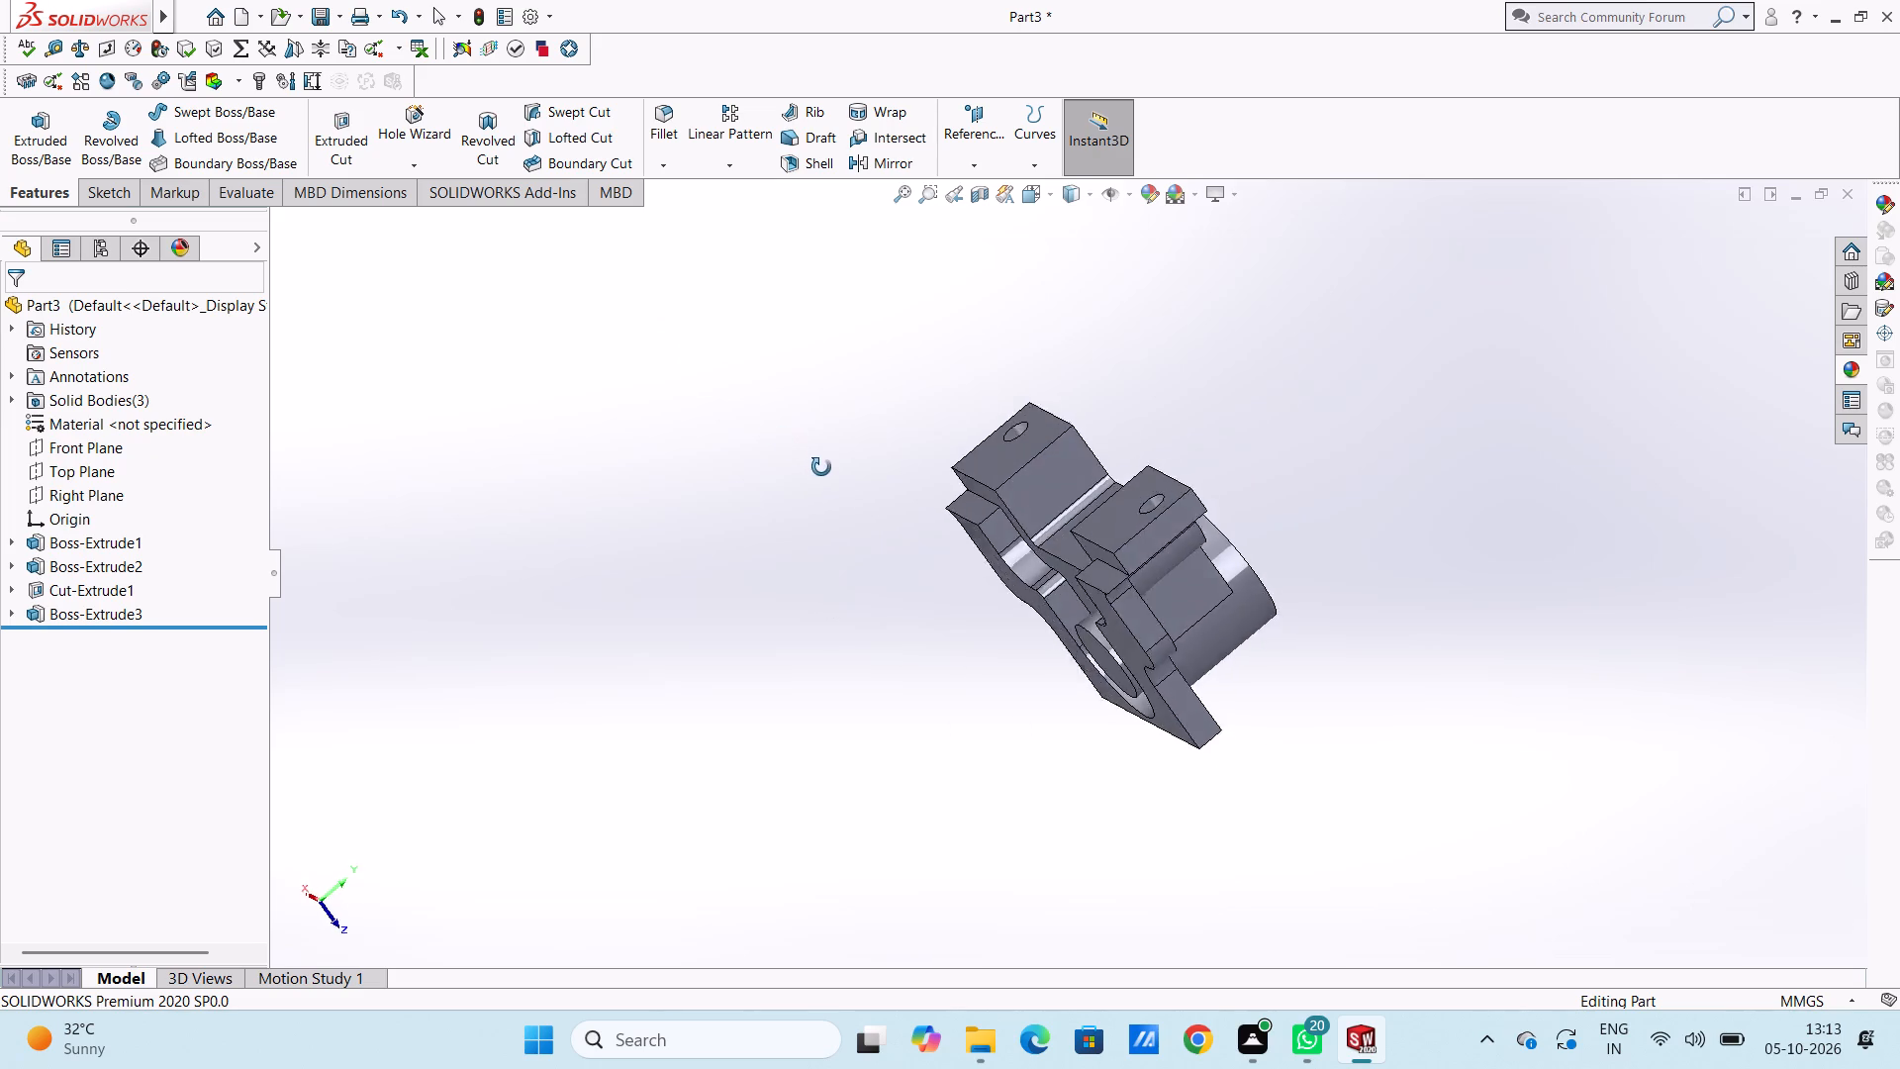
{"action": "middle_click_drag", "start_coordinate": [821, 467], "coordinate": [940, 546]}
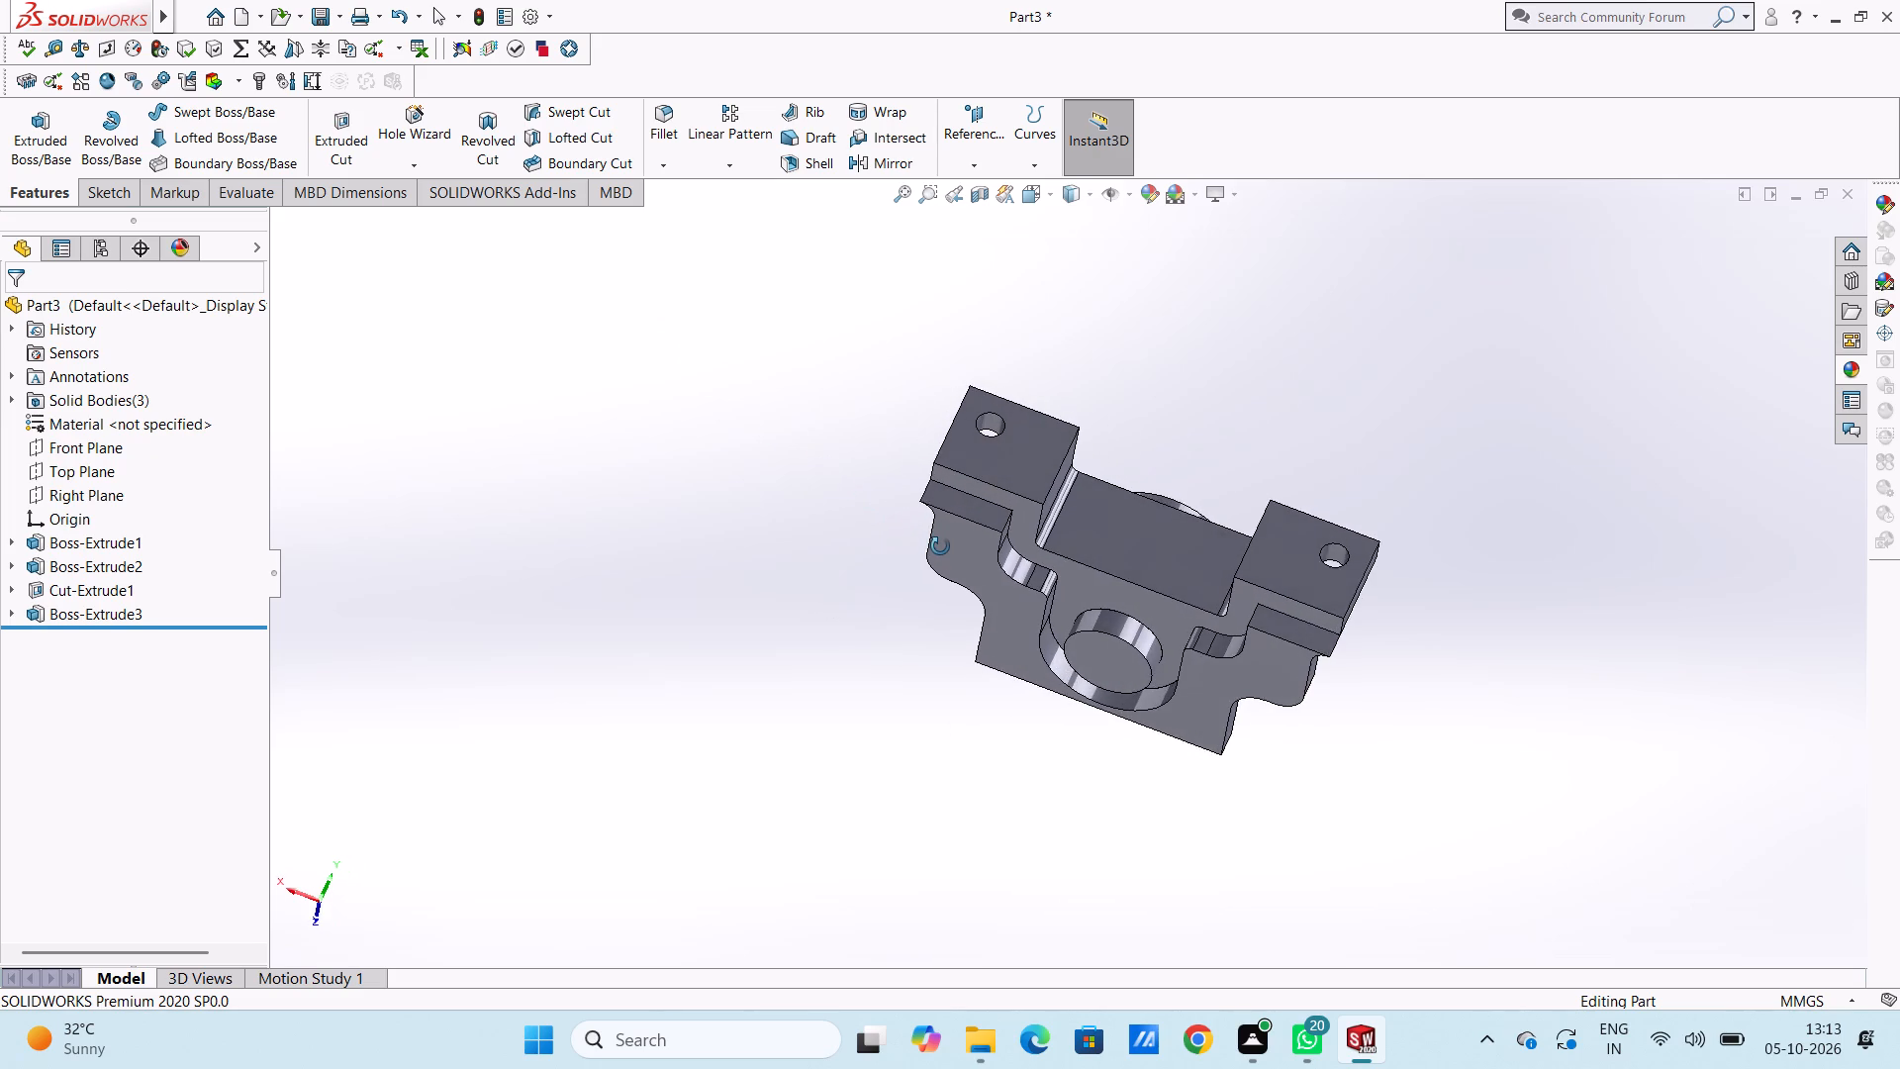
{"action": "middle_click_drag", "start_coordinate": [940, 546], "coordinate": [646, 678]}
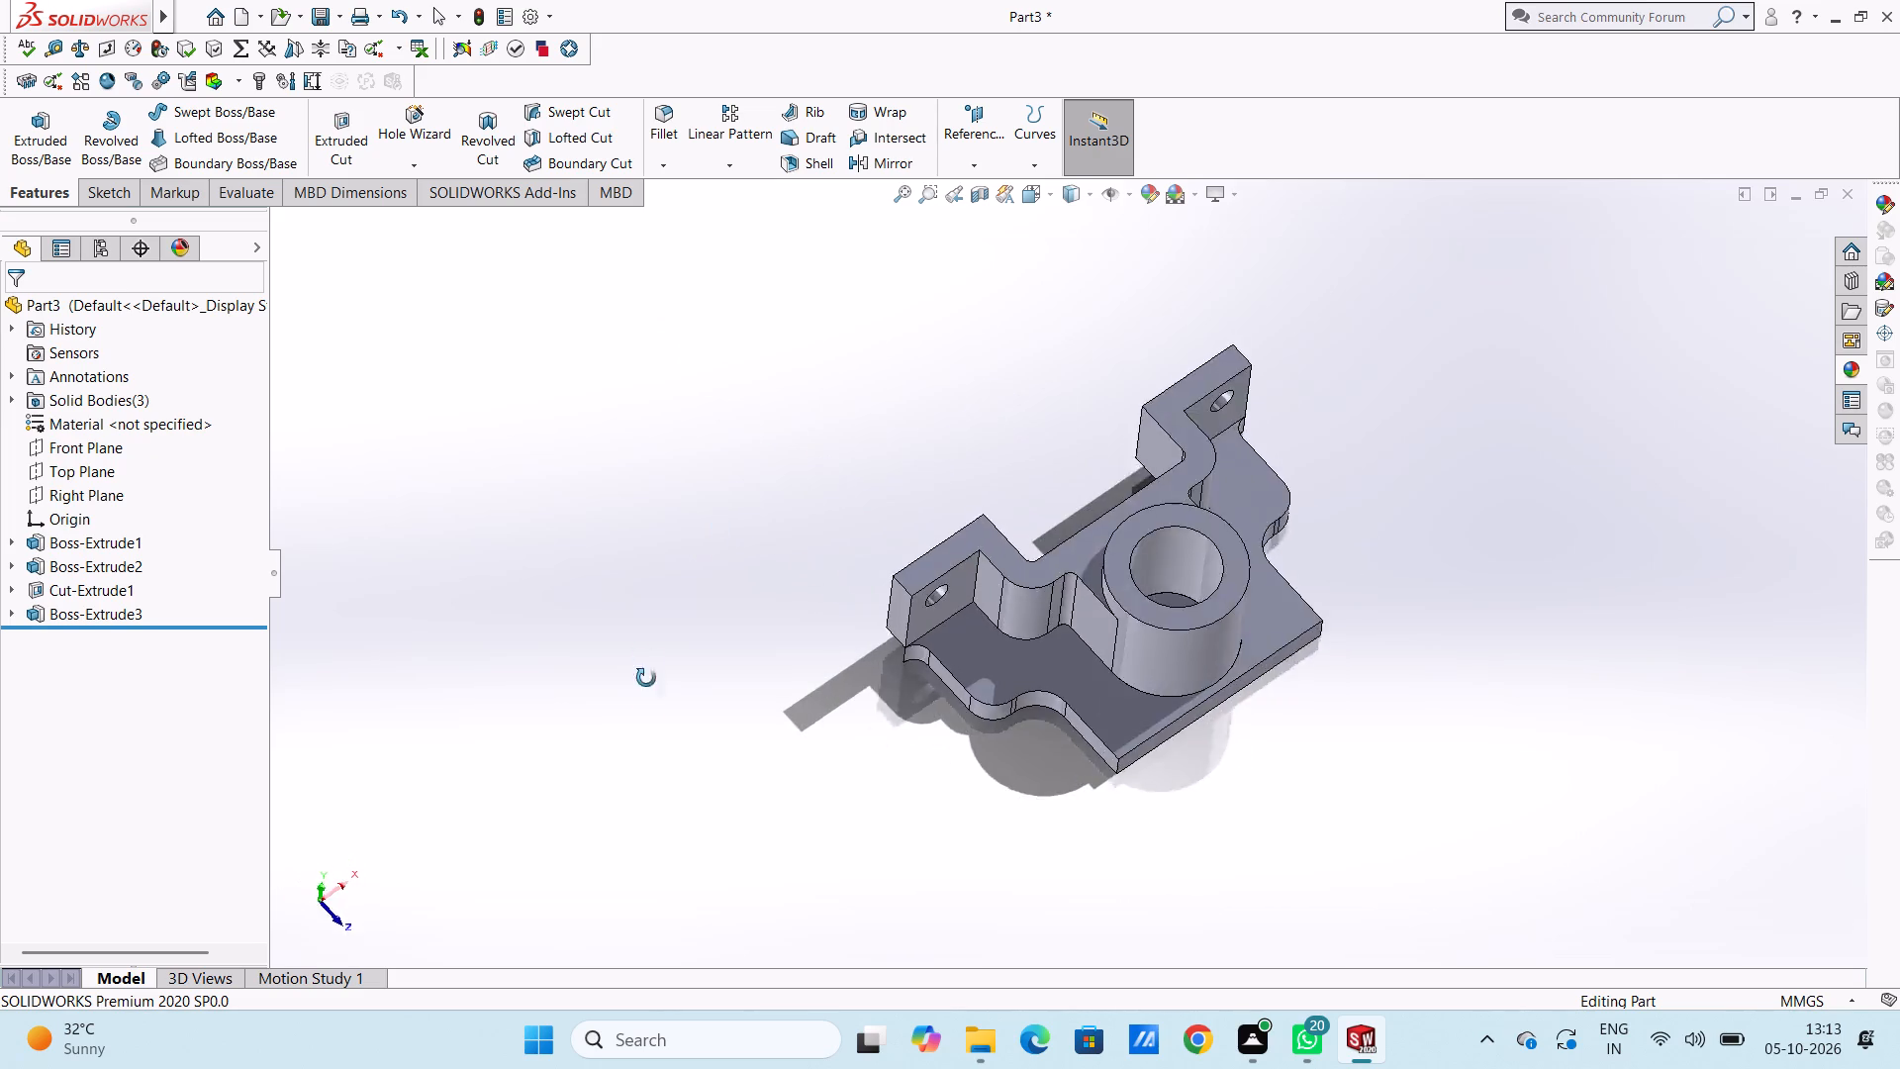
{"action": "middle_click_drag", "start_coordinate": [646, 678], "coordinate": [611, 705]}
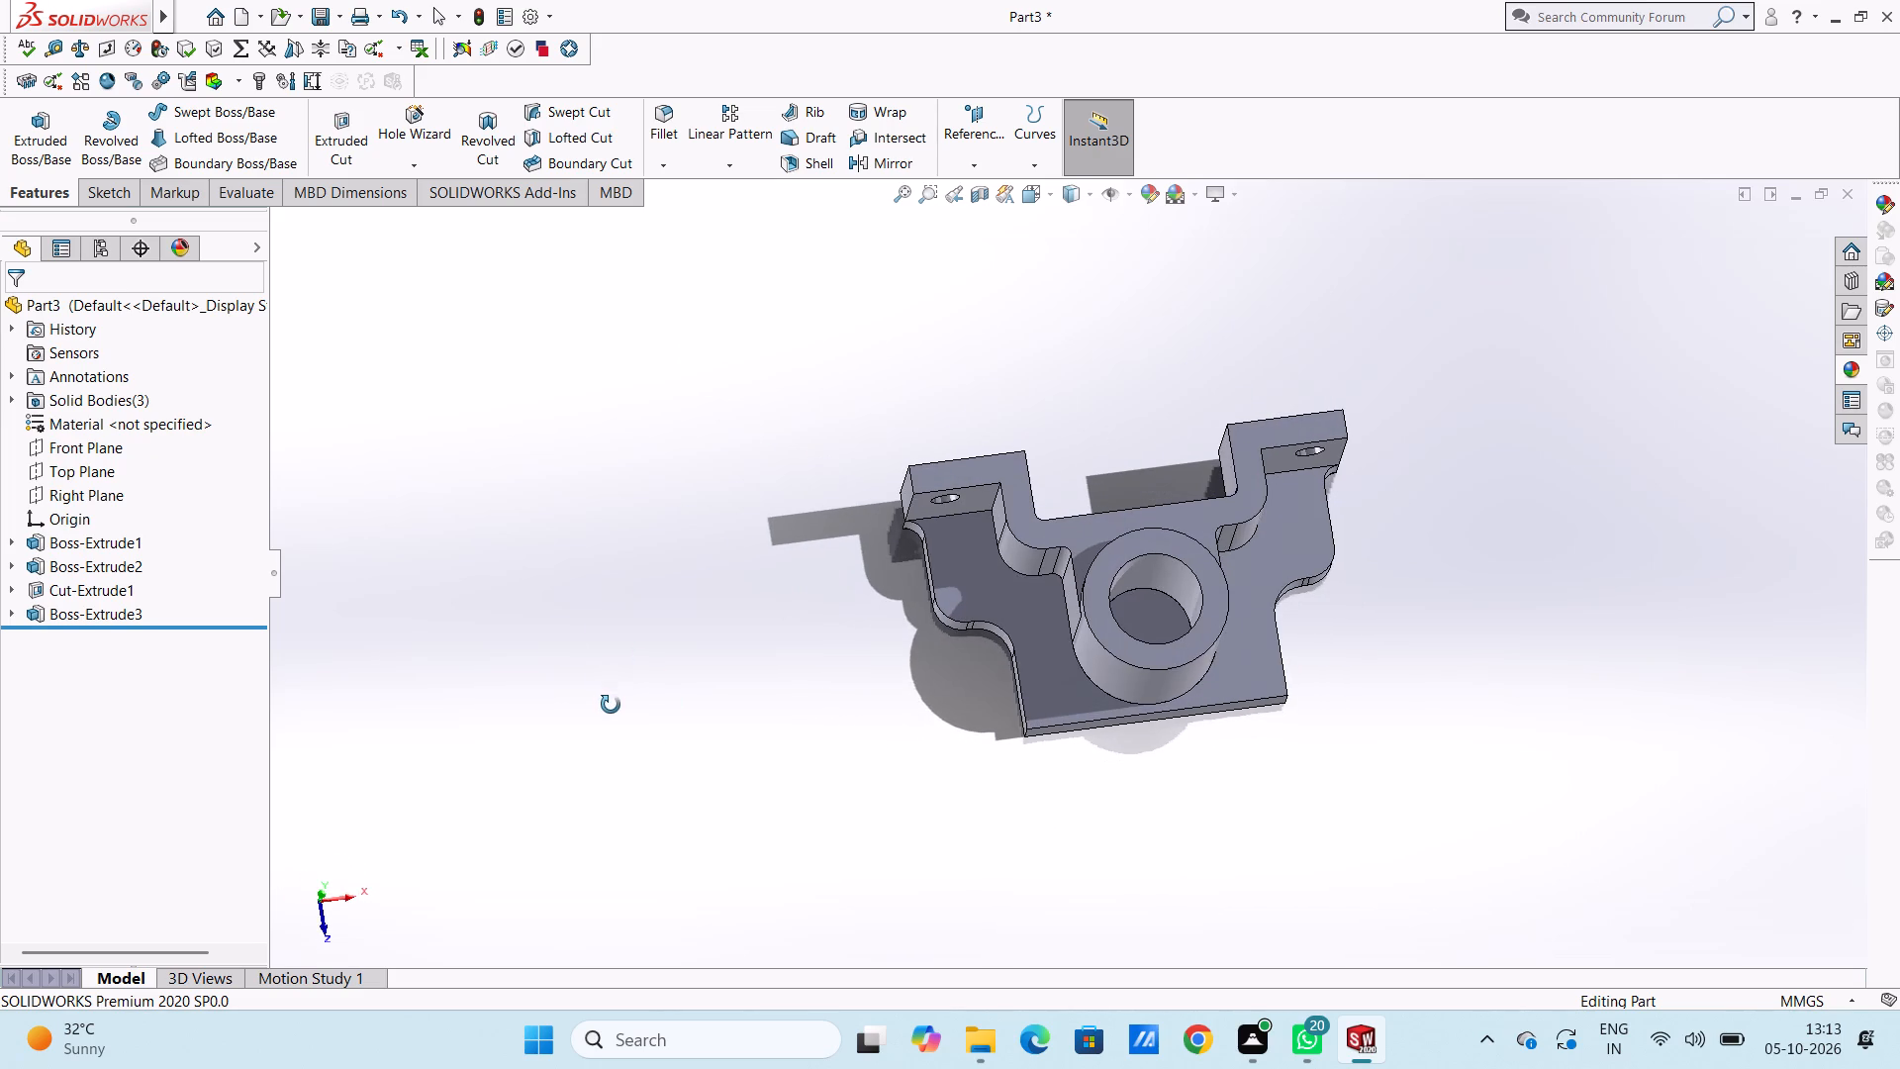
{"action": "middle_click_drag", "start_coordinate": [611, 705], "coordinate": [602, 715]}
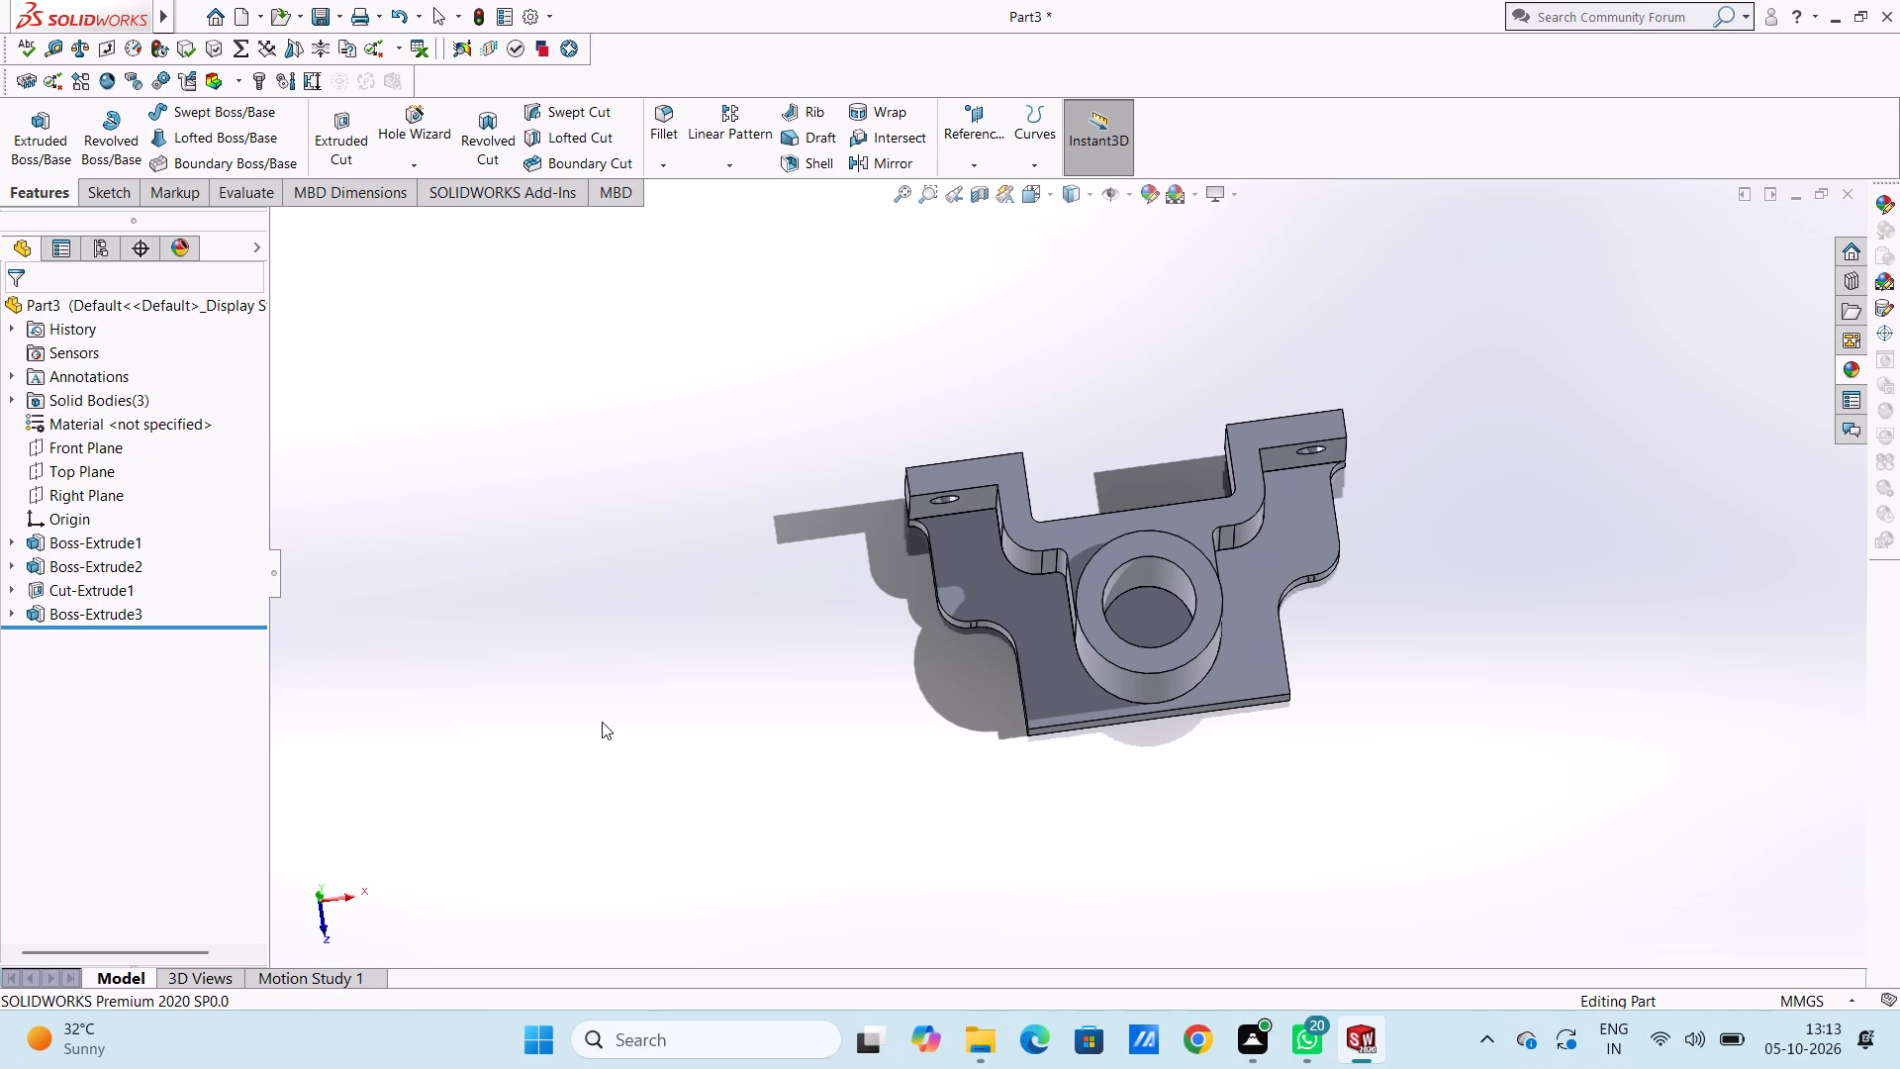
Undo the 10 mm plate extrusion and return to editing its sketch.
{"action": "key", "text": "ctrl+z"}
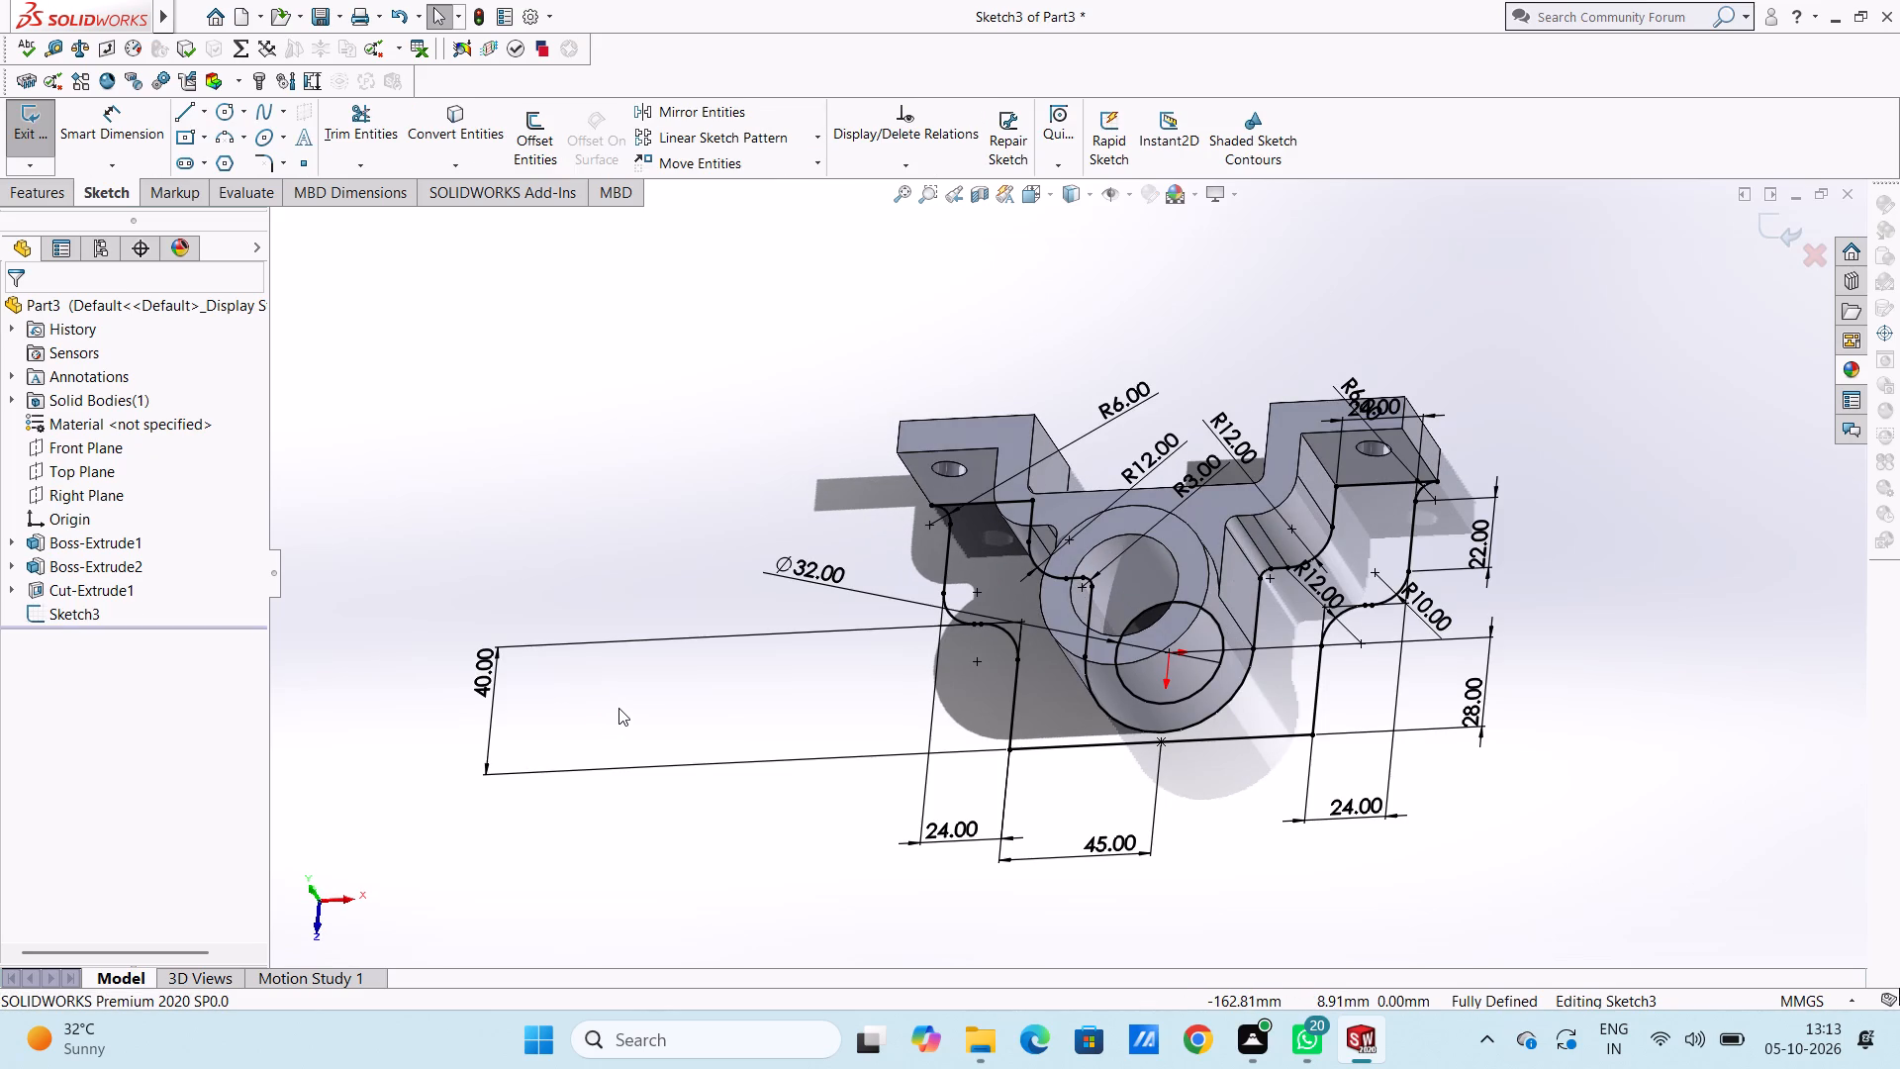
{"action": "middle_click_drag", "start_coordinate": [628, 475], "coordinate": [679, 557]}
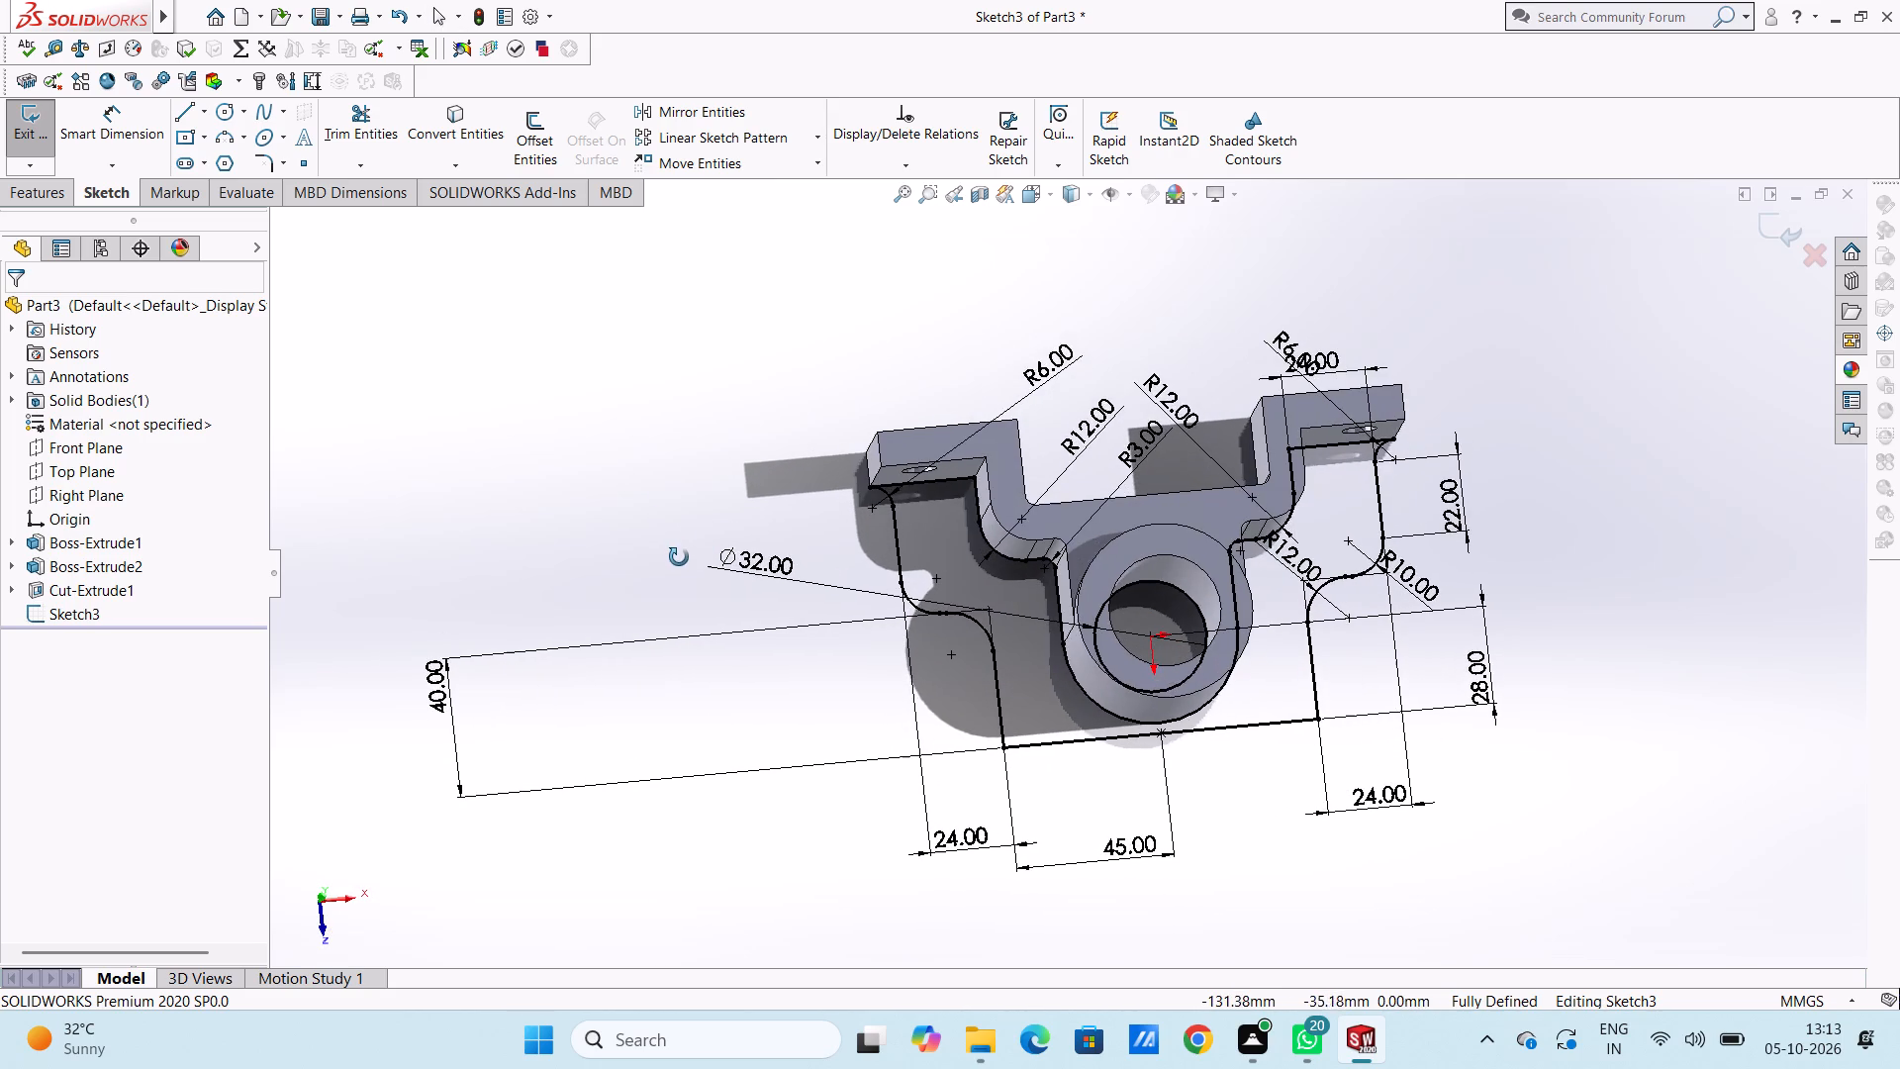
Undo the recent sketch dimensions together with the inner lines and arcs that follow the bracket's stepped lower edge.
{"action": "middle_click_drag", "start_coordinate": [679, 557], "coordinate": [675, 581]}
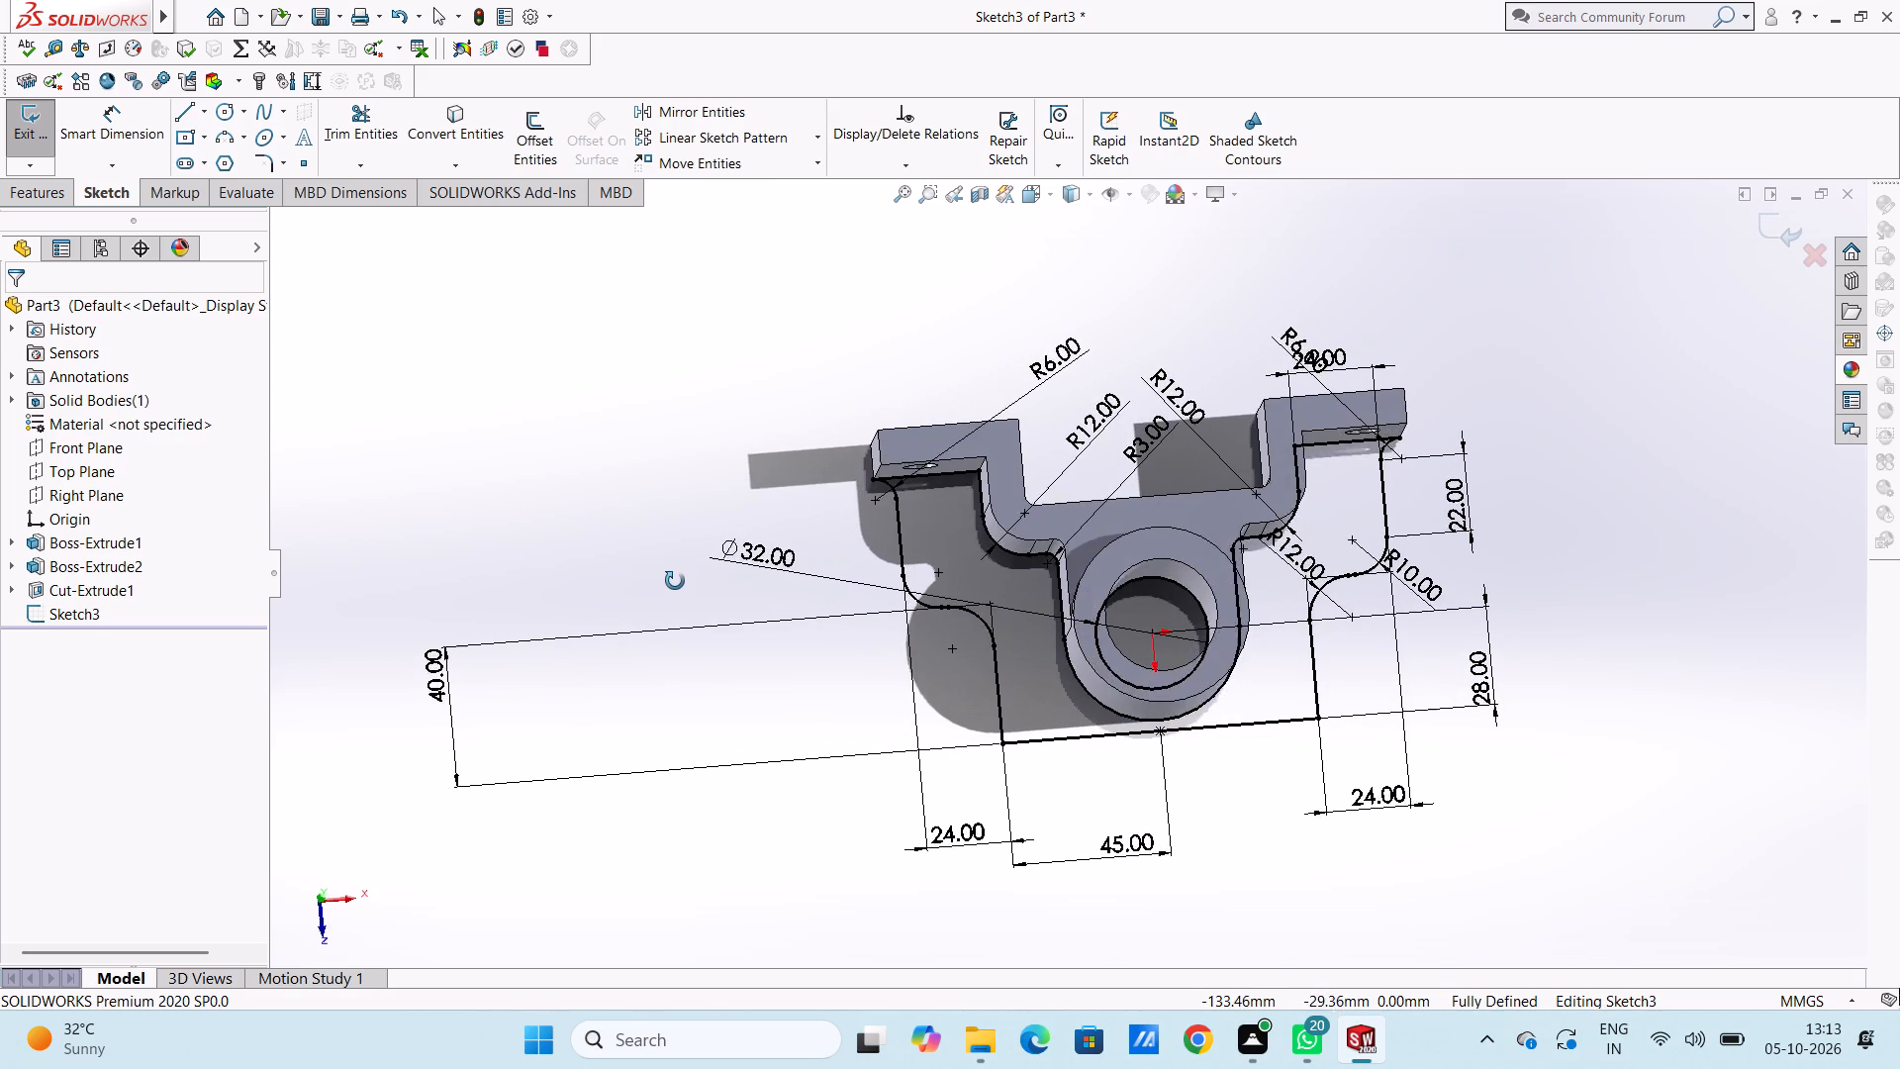
{"action": "middle_click_drag", "start_coordinate": [675, 581], "coordinate": [673, 567]}
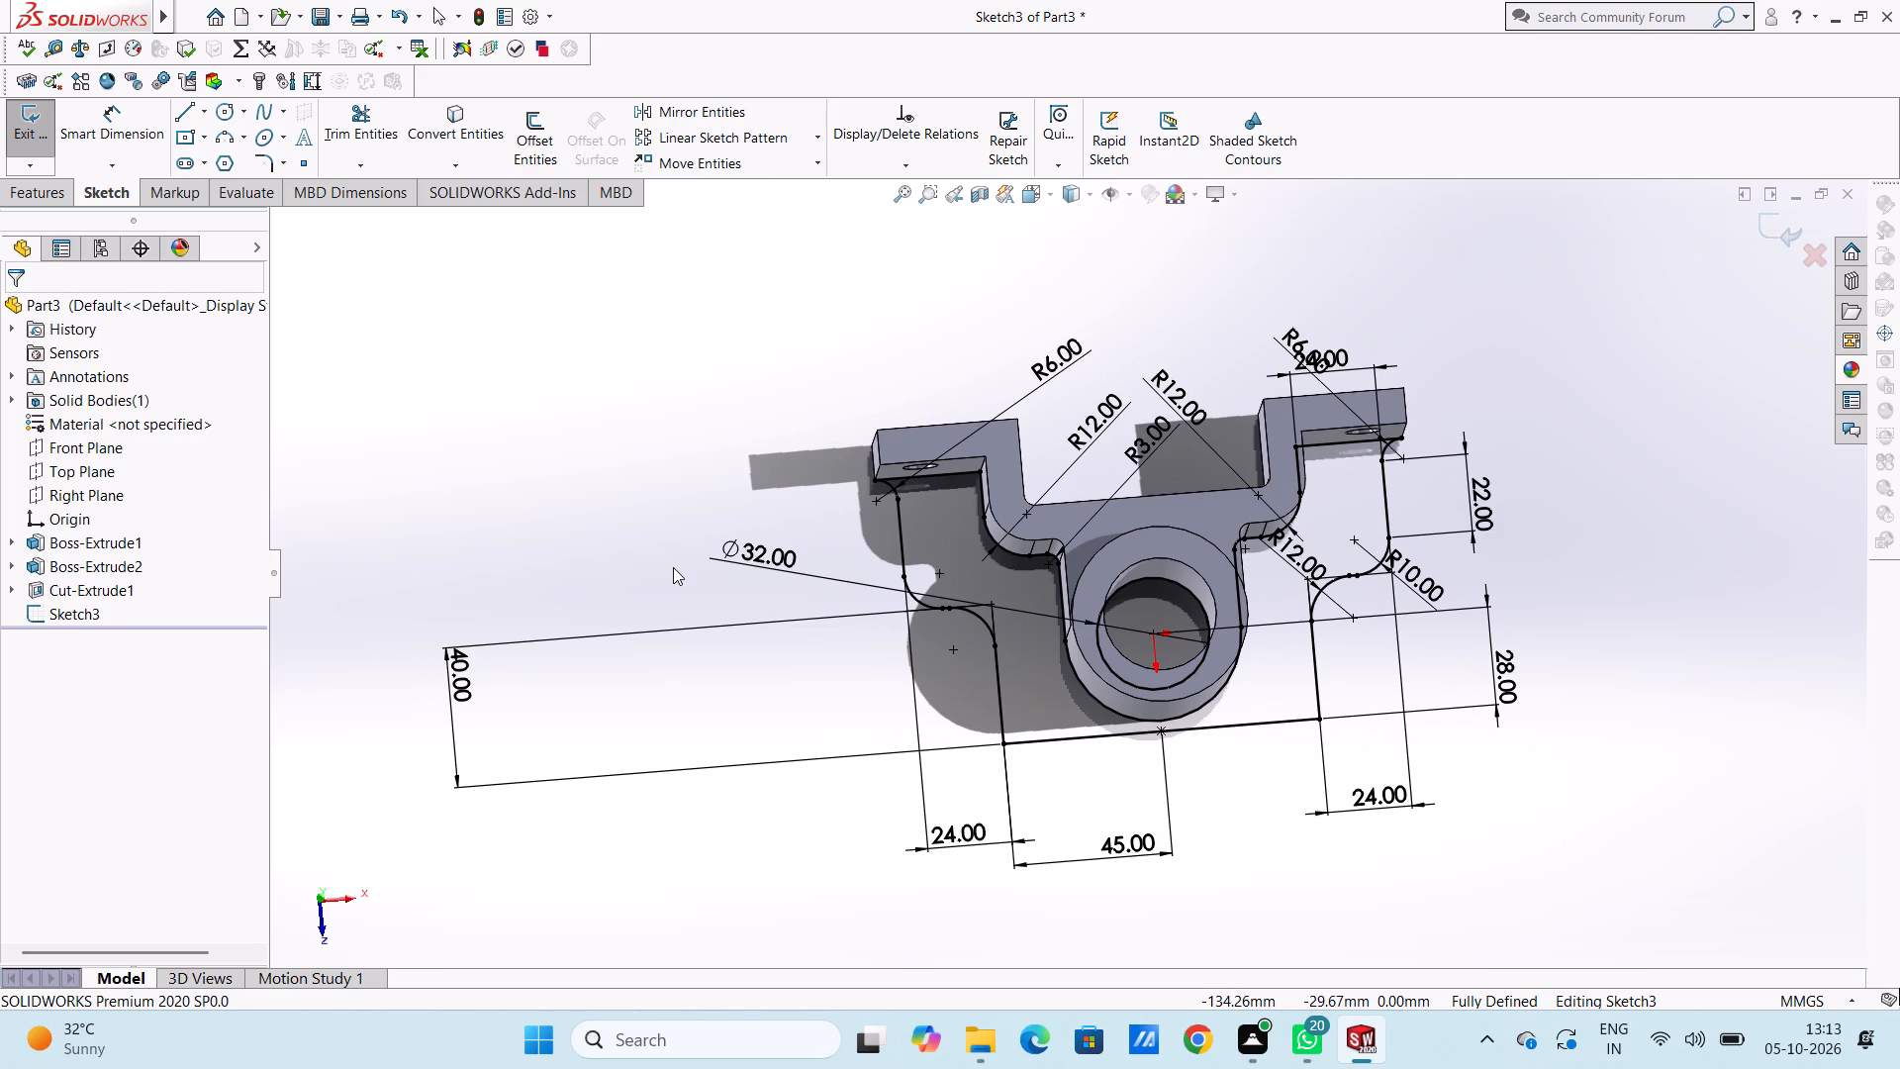
{"action": "key", "text": "ctrl+z"}
{"action": "key", "text": "ctrl+z"}
{"action": "key", "text": "ctrl+z"}
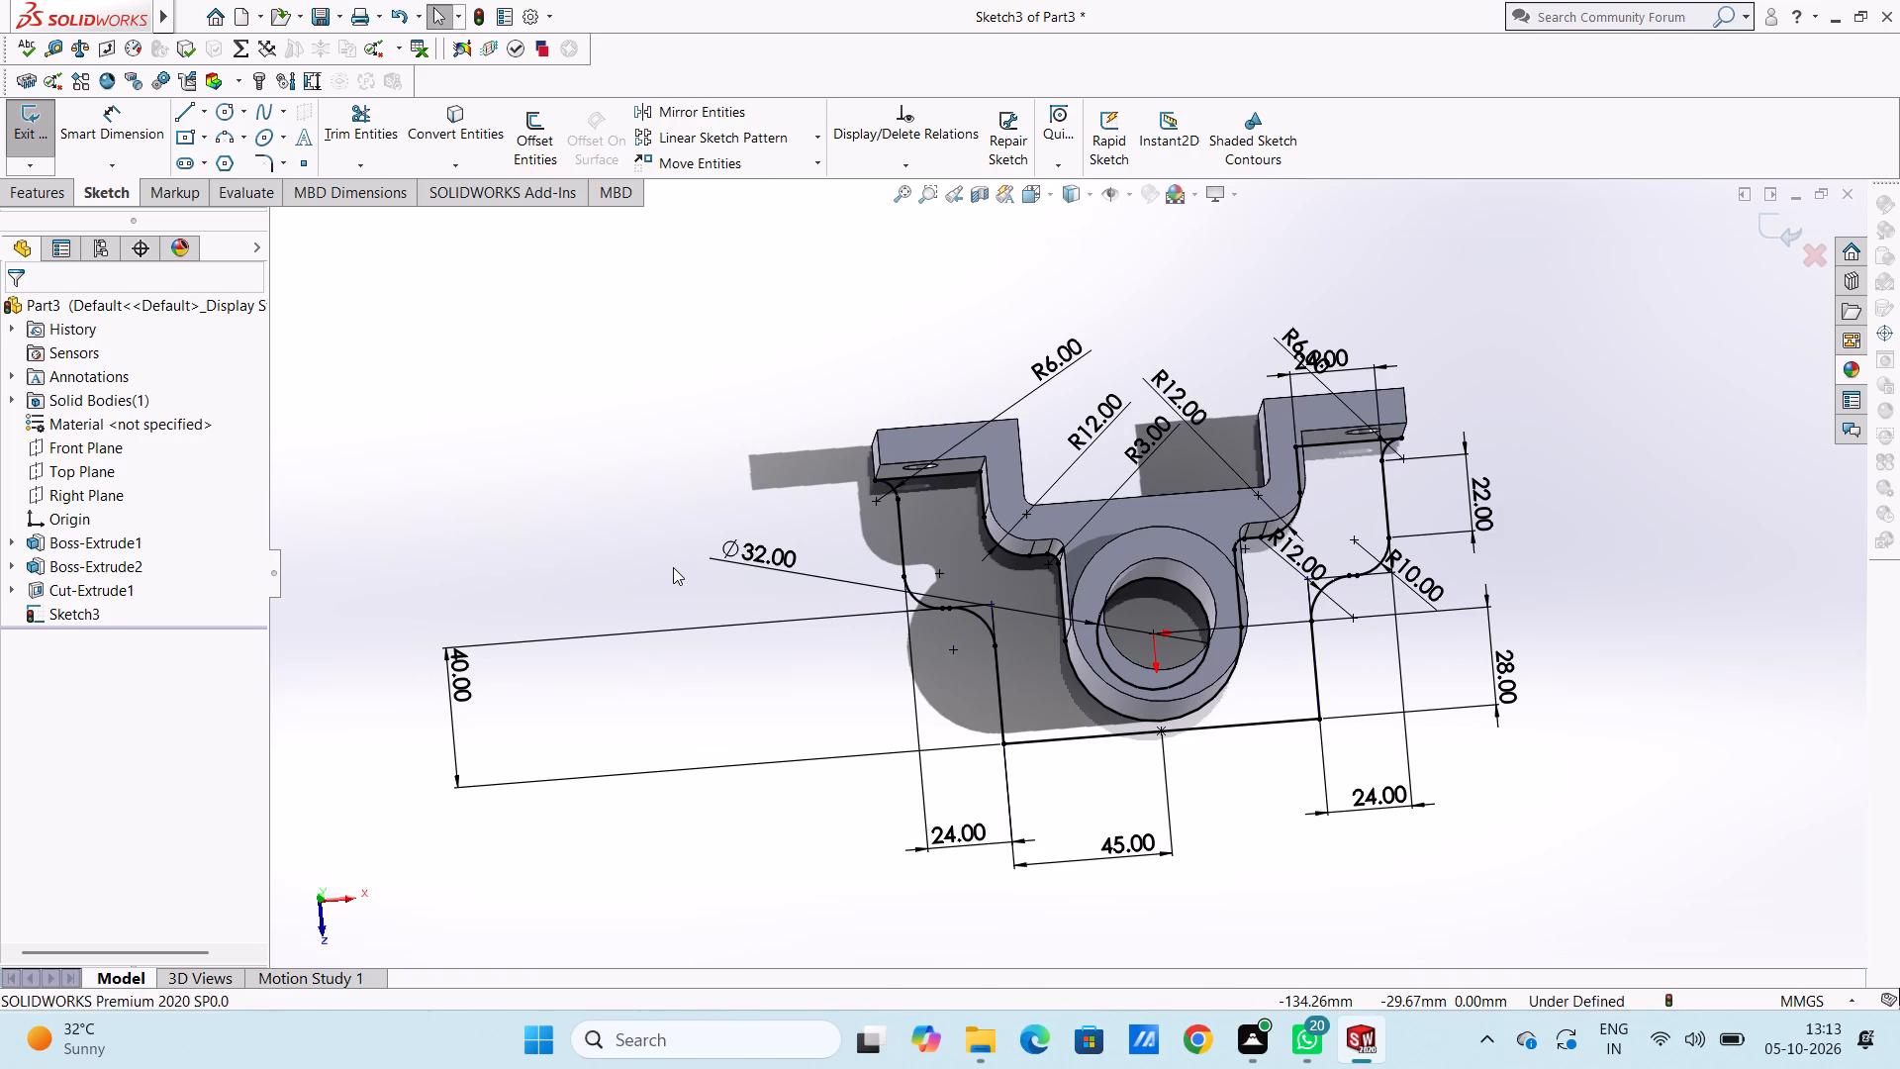
{"action": "key", "text": "ctrl+z"}
{"action": "key", "text": "ctrl+z"}
{"action": "key", "text": "ctrl+z"}
{"action": "key", "text": "ctrl+z"}
{"action": "key", "text": "ctrl+z"}
{"action": "key", "text": "ctrl+z"}
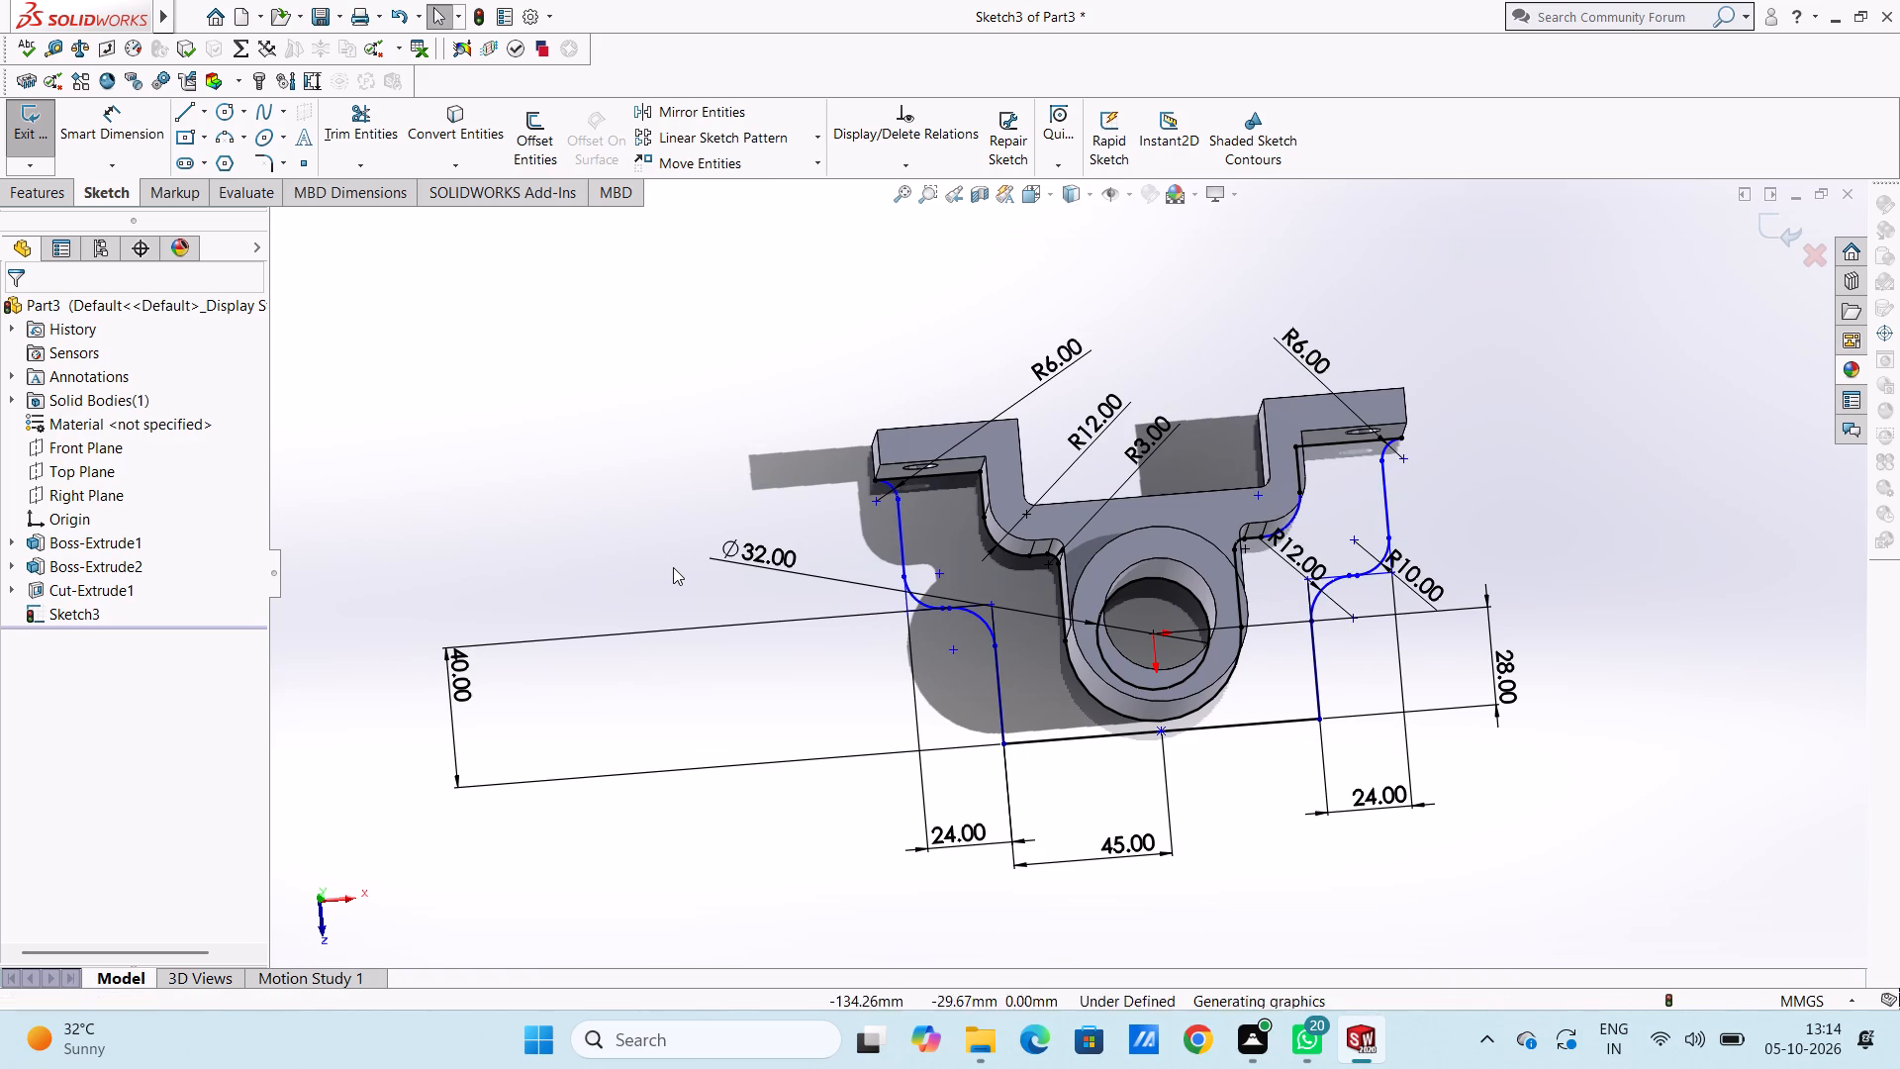
{"action": "key", "text": "ctrl+z"}
{"action": "key", "text": "ctrl+z"}
{"action": "key", "text": "ctrl+z"}
{"action": "key", "text": "ctrl+z"}
{"action": "key", "text": "ctrl+z"}
{"action": "key", "text": "ctrl+z"}
{"action": "key", "text": "ctrl+z"}
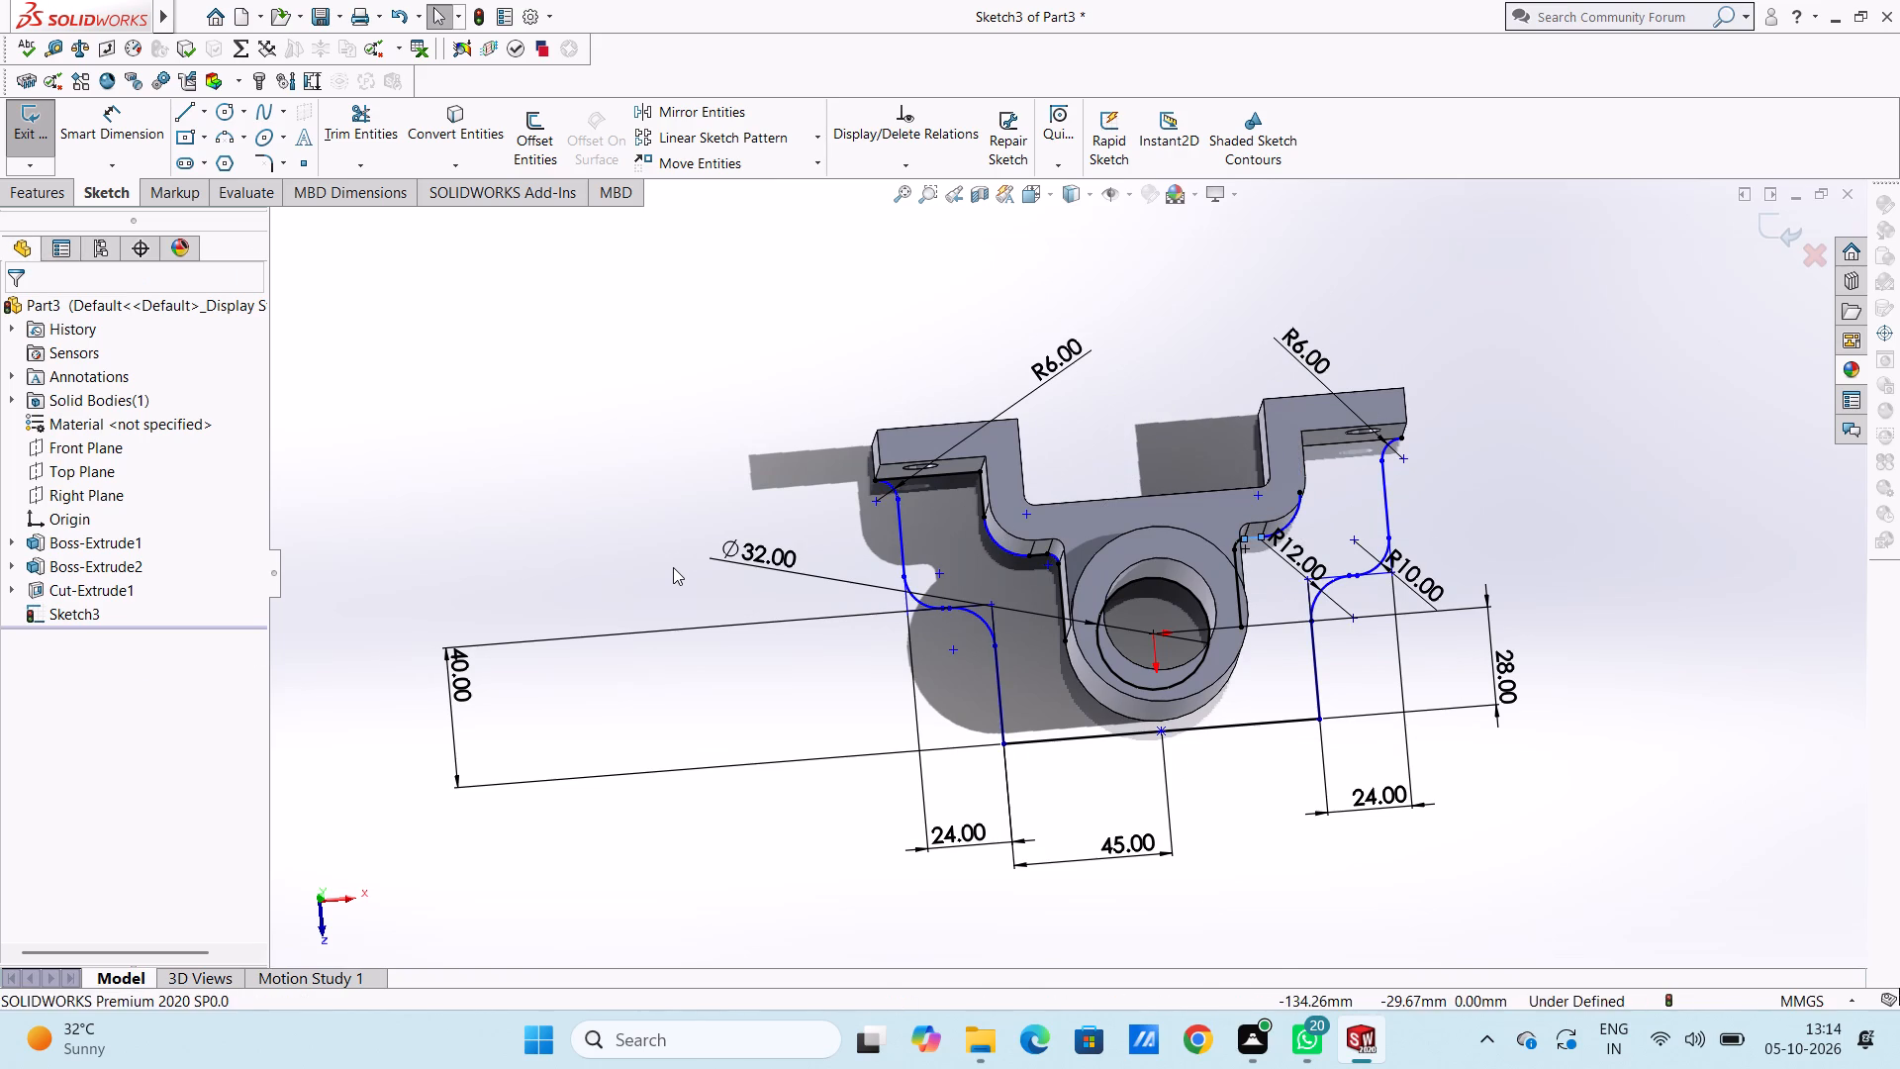
{"action": "key", "text": "ctrl+z"}
{"action": "key", "text": "ctrl+z"}
{"action": "key", "text": "ctrl+z"}
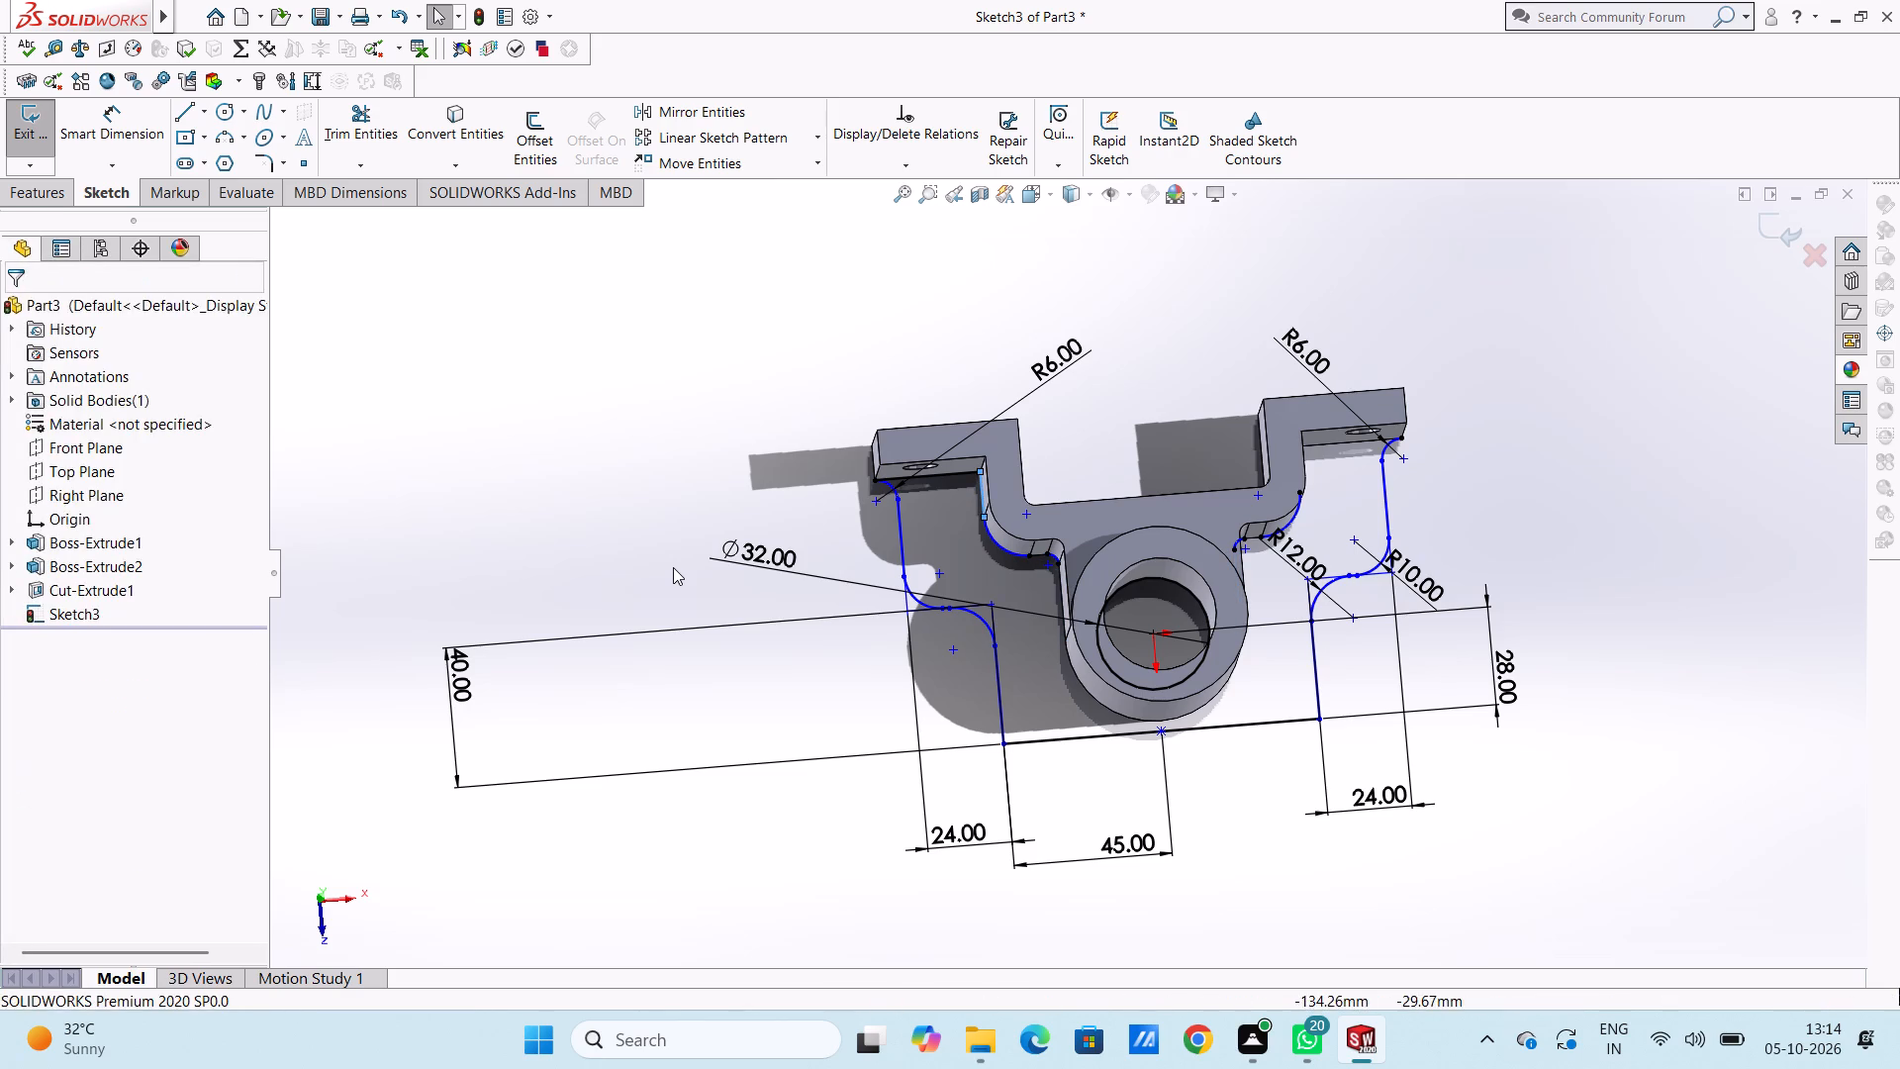
{"action": "key", "text": "ctrl+z"}
{"action": "key", "text": "ctrl+z"}
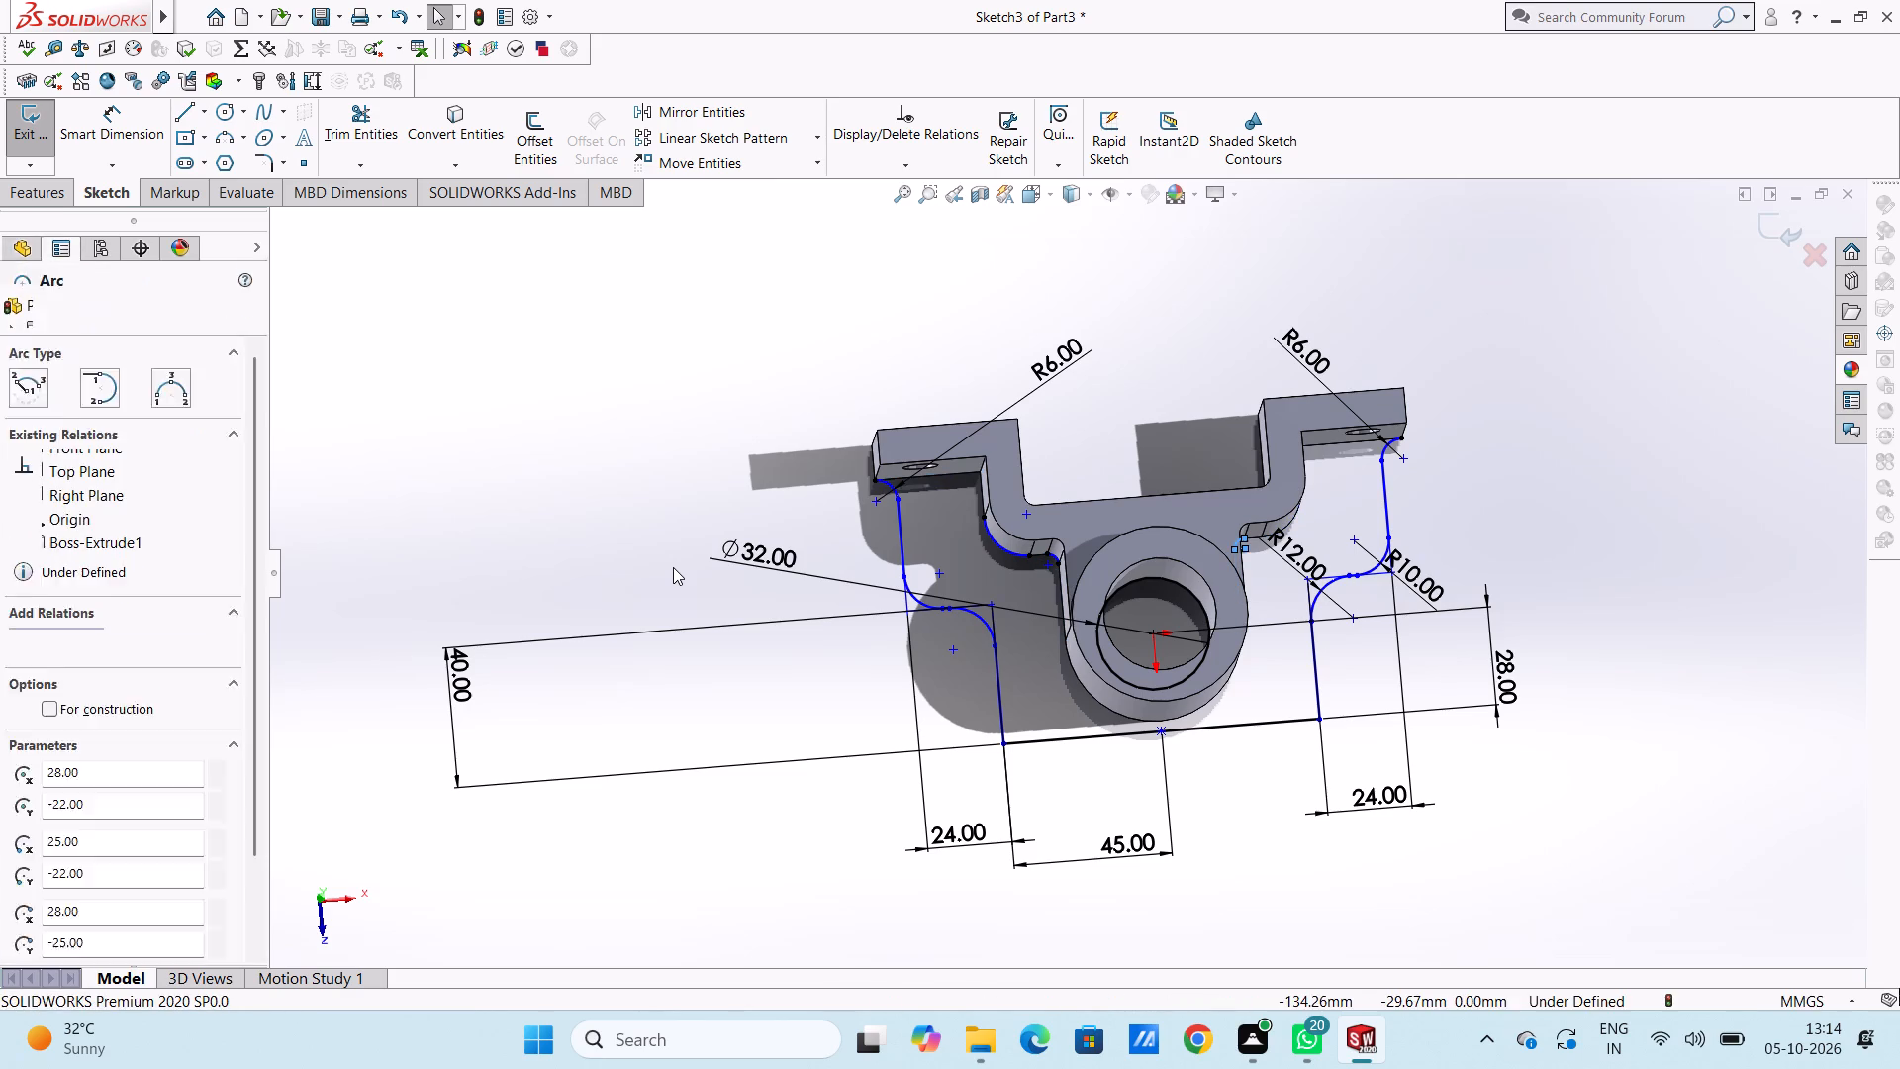
{"action": "key", "text": "ctrl+z"}
{"action": "key", "text": "ctrl+z"}
{"action": "key", "text": "ctrl+z"}
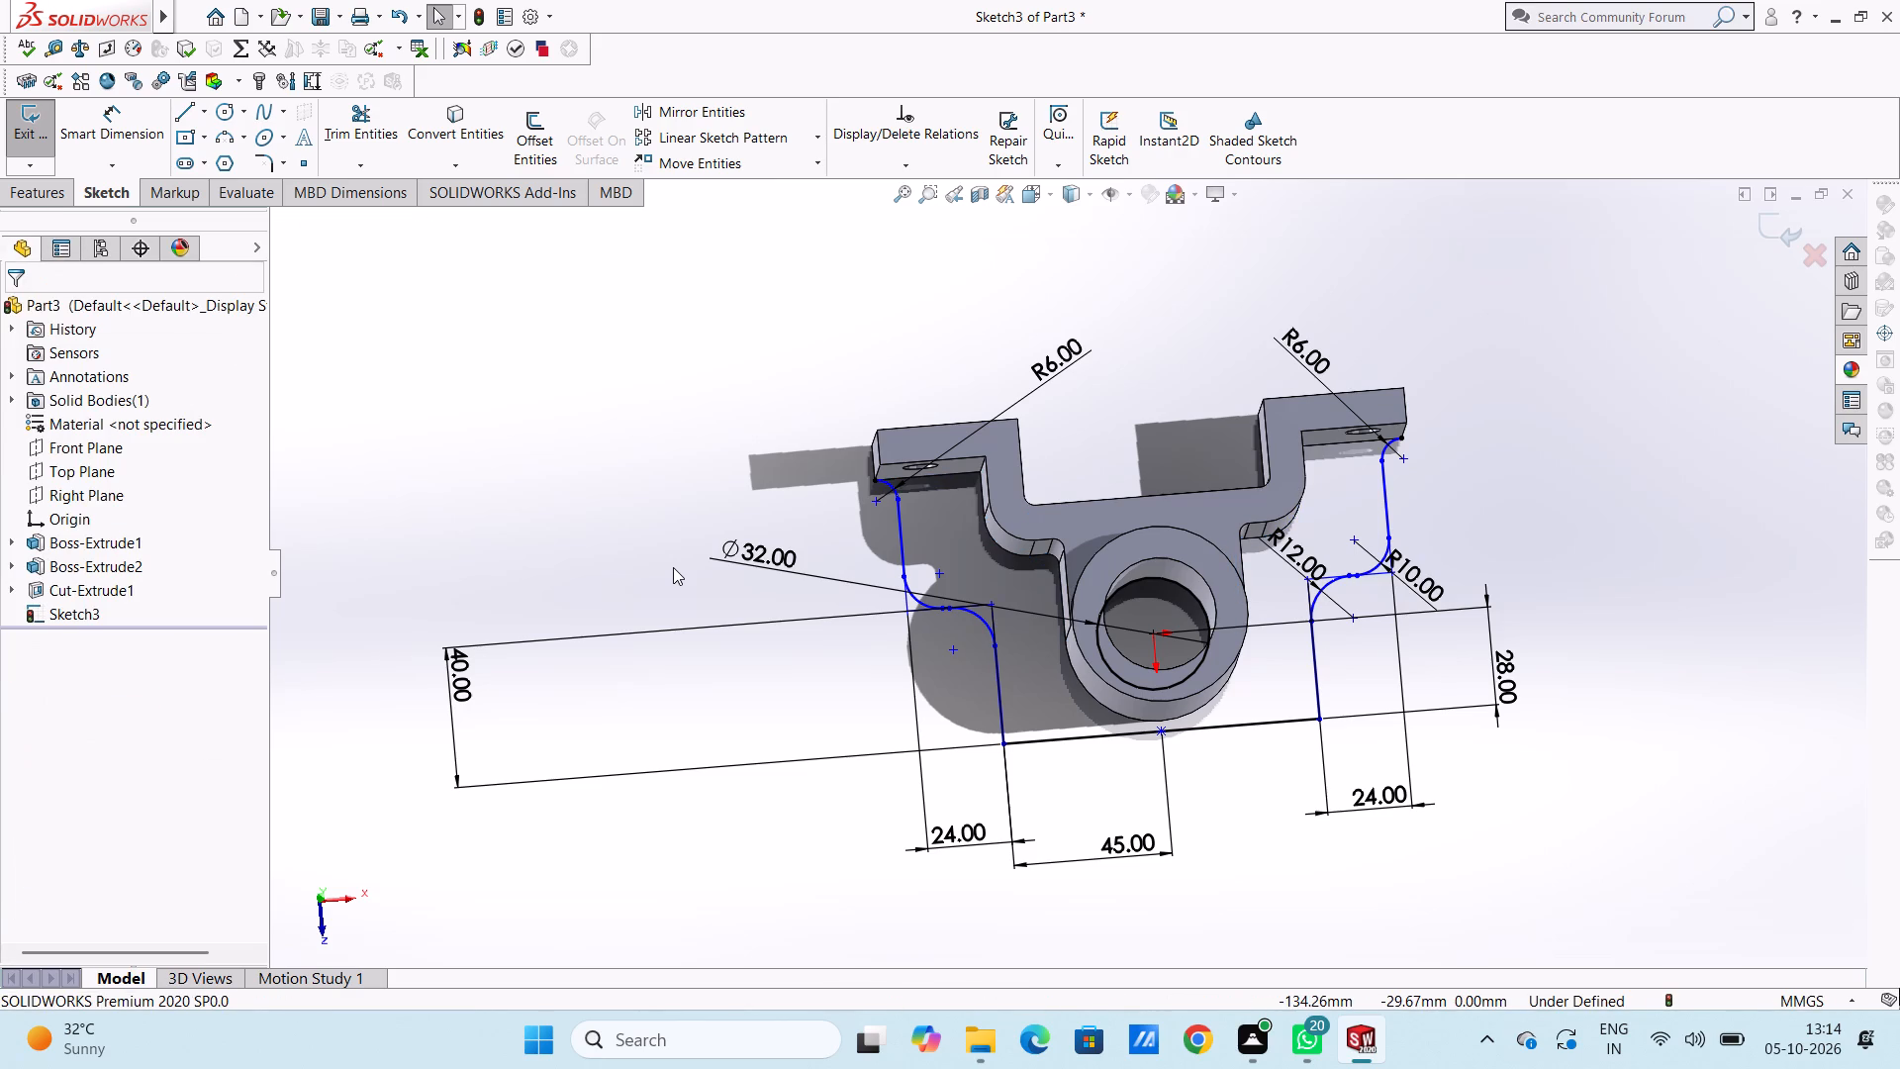
Sketch connected lines along the left arm's end, its 40 mm top edge and its inner vertical edge down to the corner fillet.
{"action": "key", "text": "ctrl+5"}
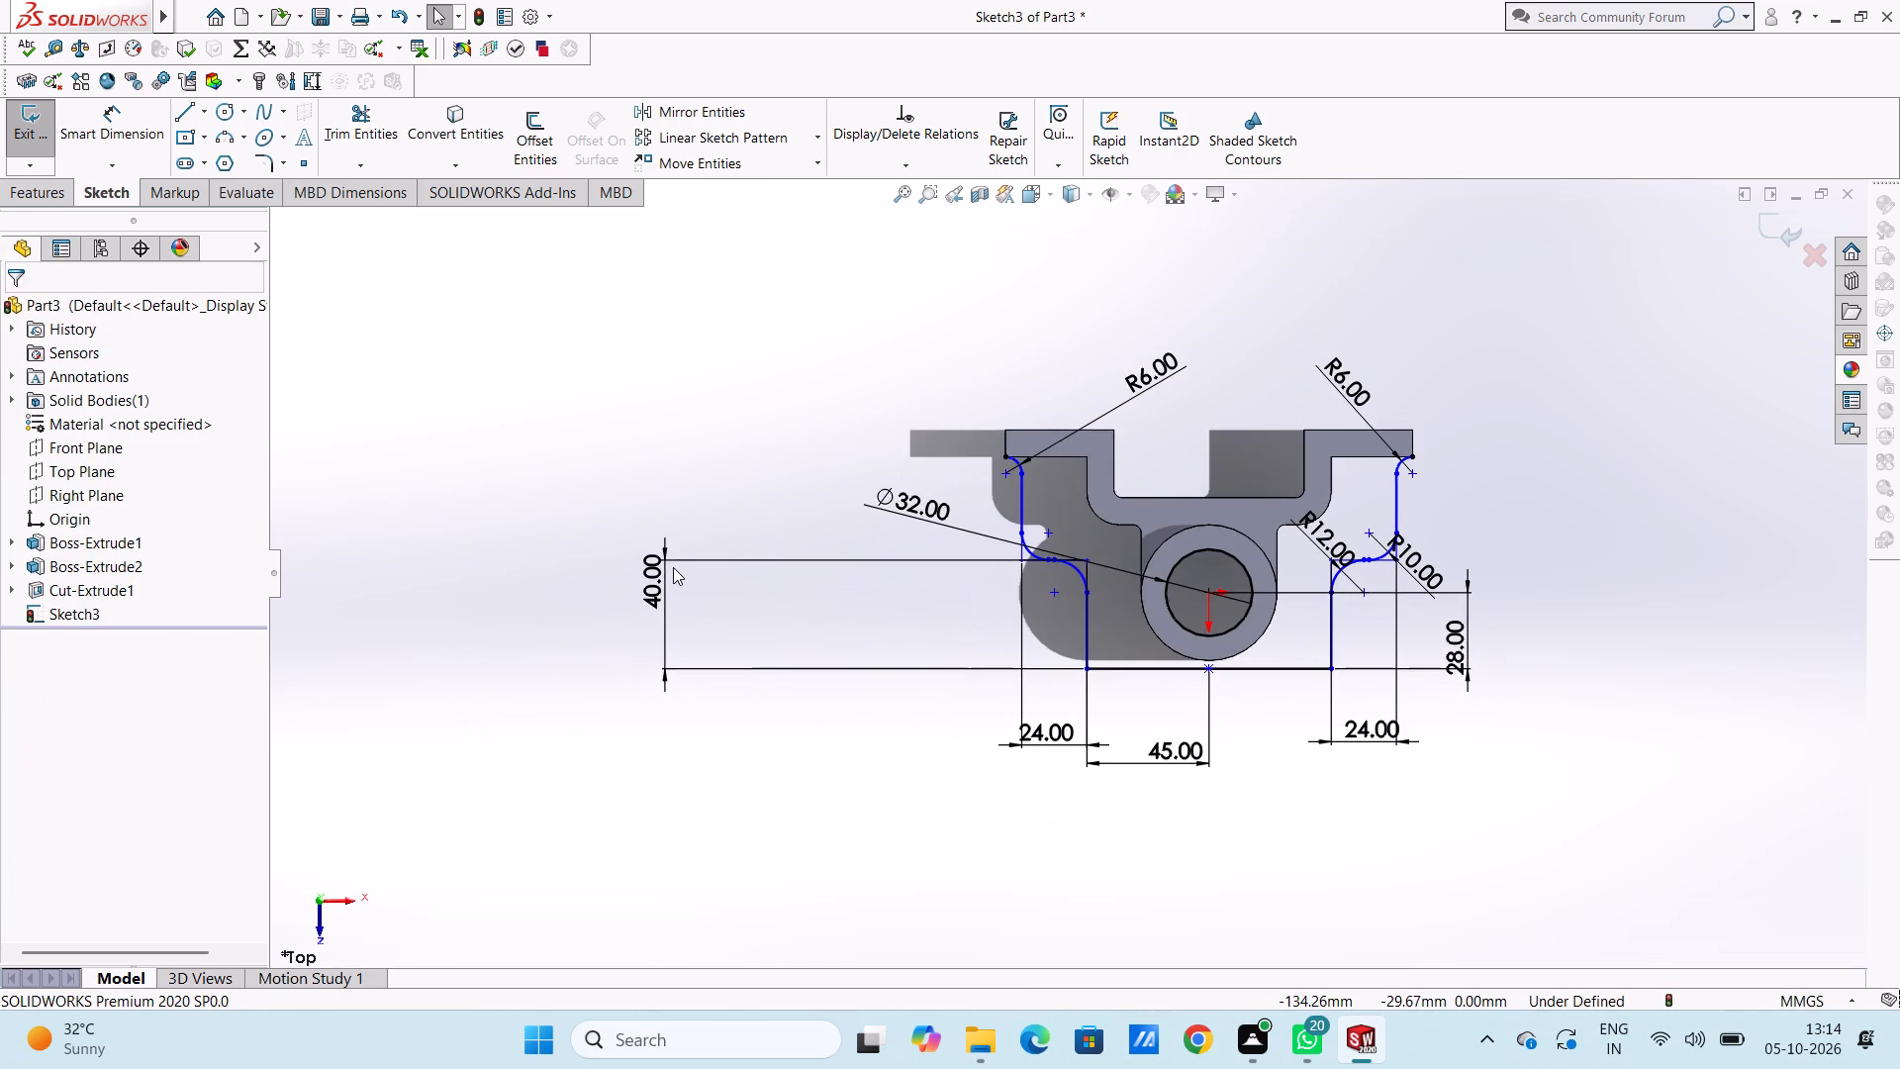
{"action": "scroll", "coordinate": [1279, 535], "scroll_direction": "down", "scroll_amount": 3}
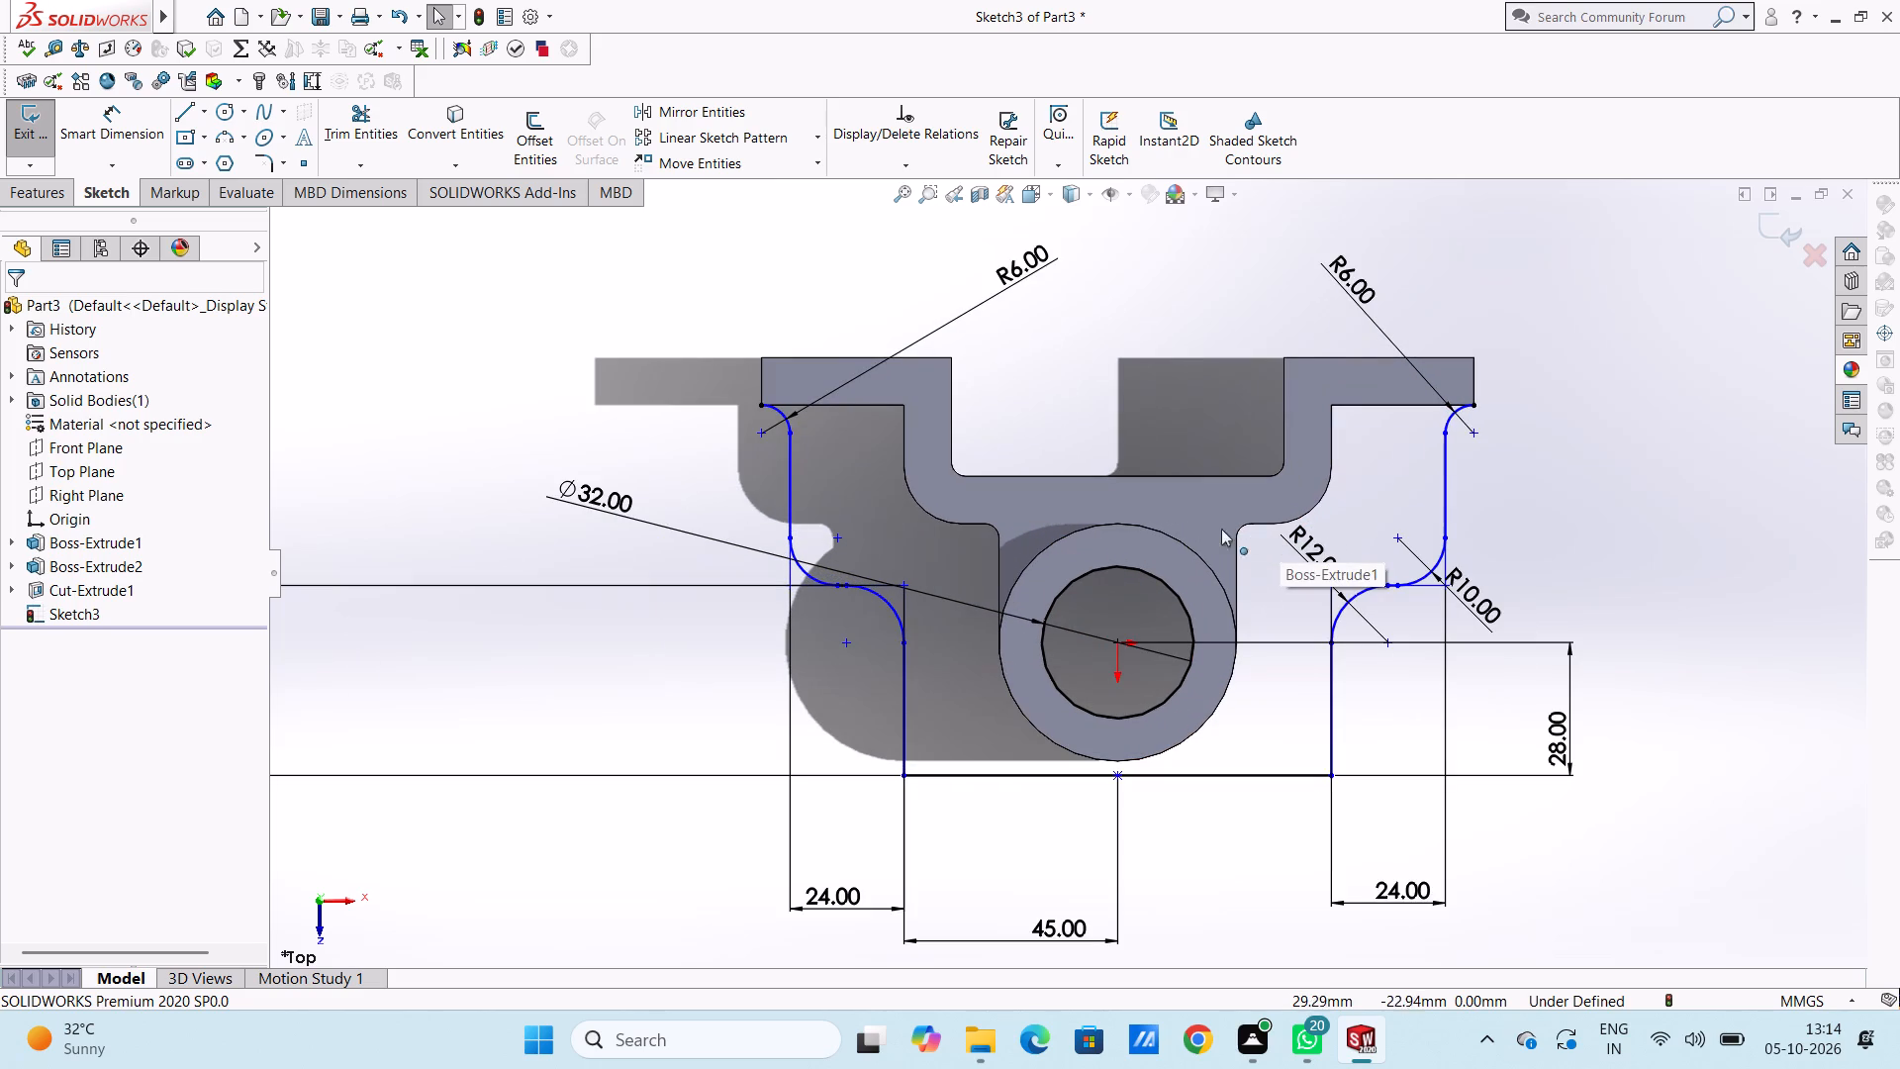
{"action": "left_click", "coordinate": [187, 104]}
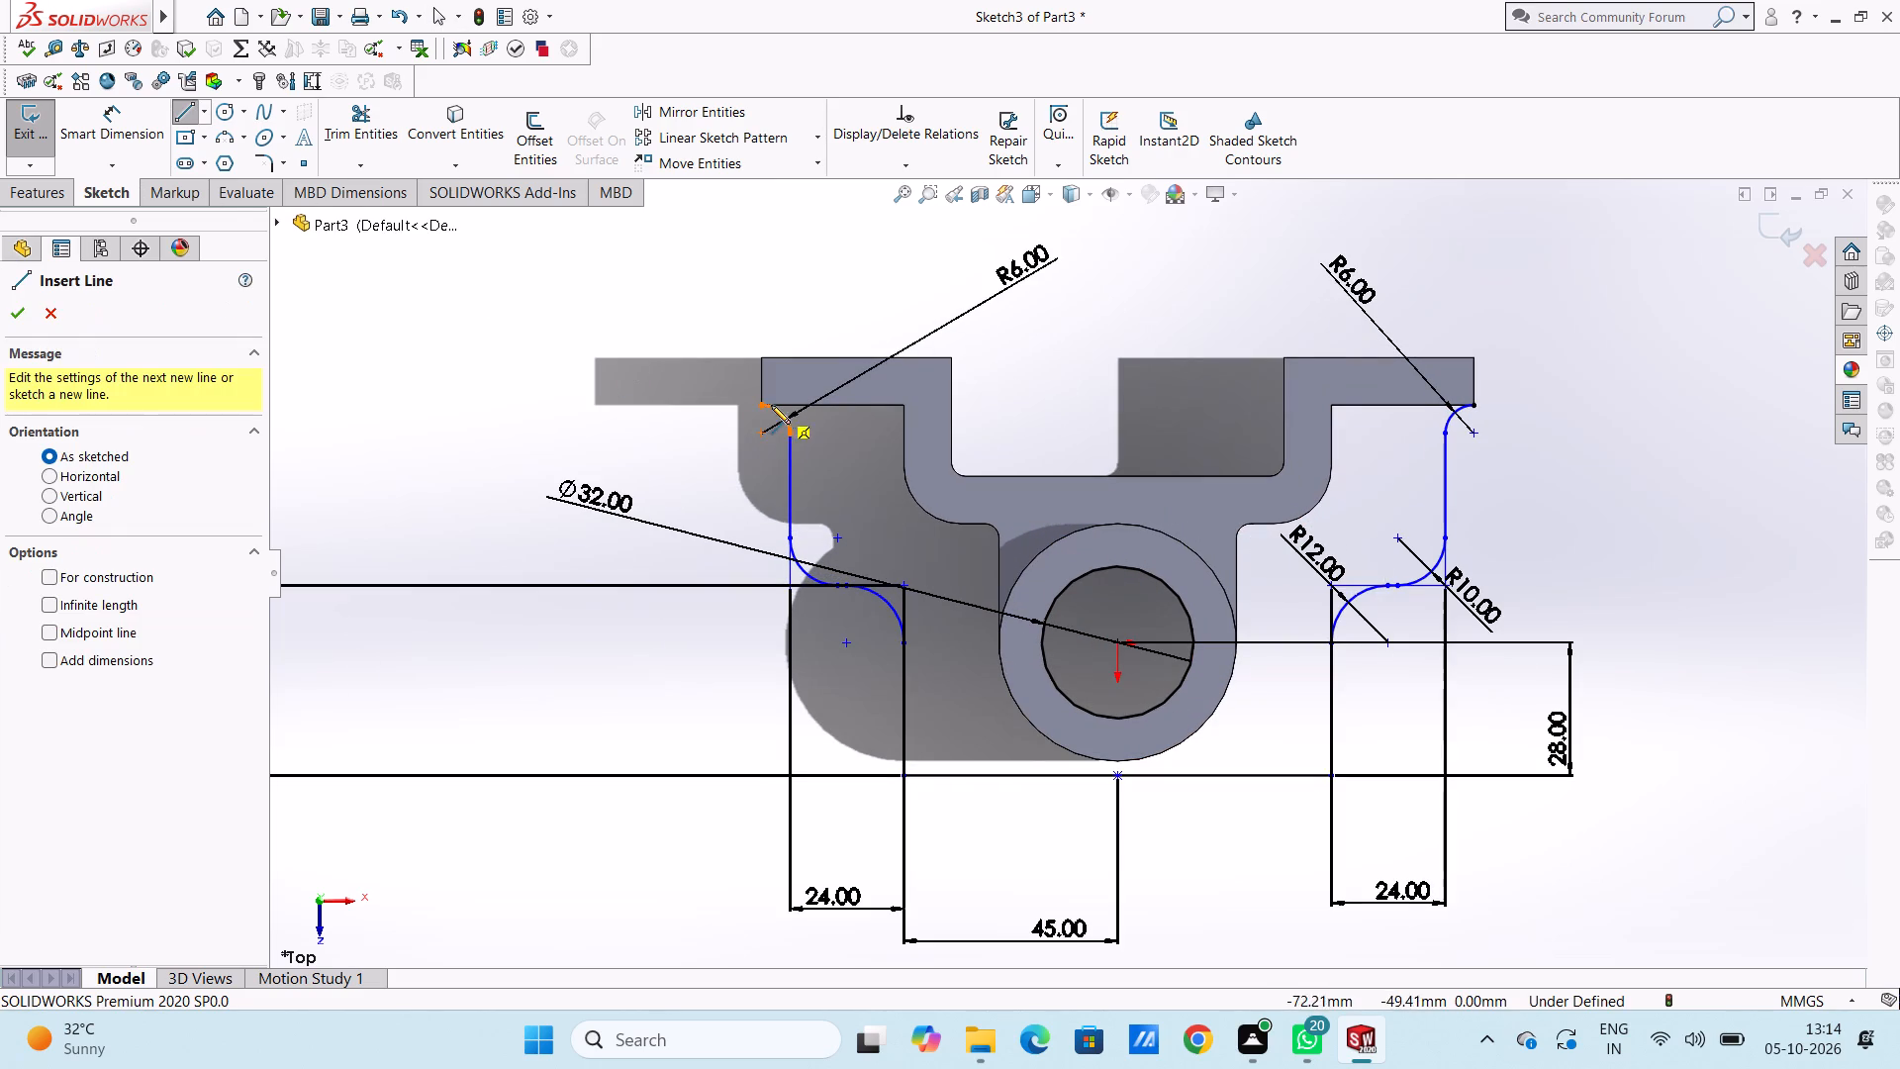
{"action": "left_click", "coordinate": [759, 405]}
{"action": "left_click", "coordinate": [763, 352]}
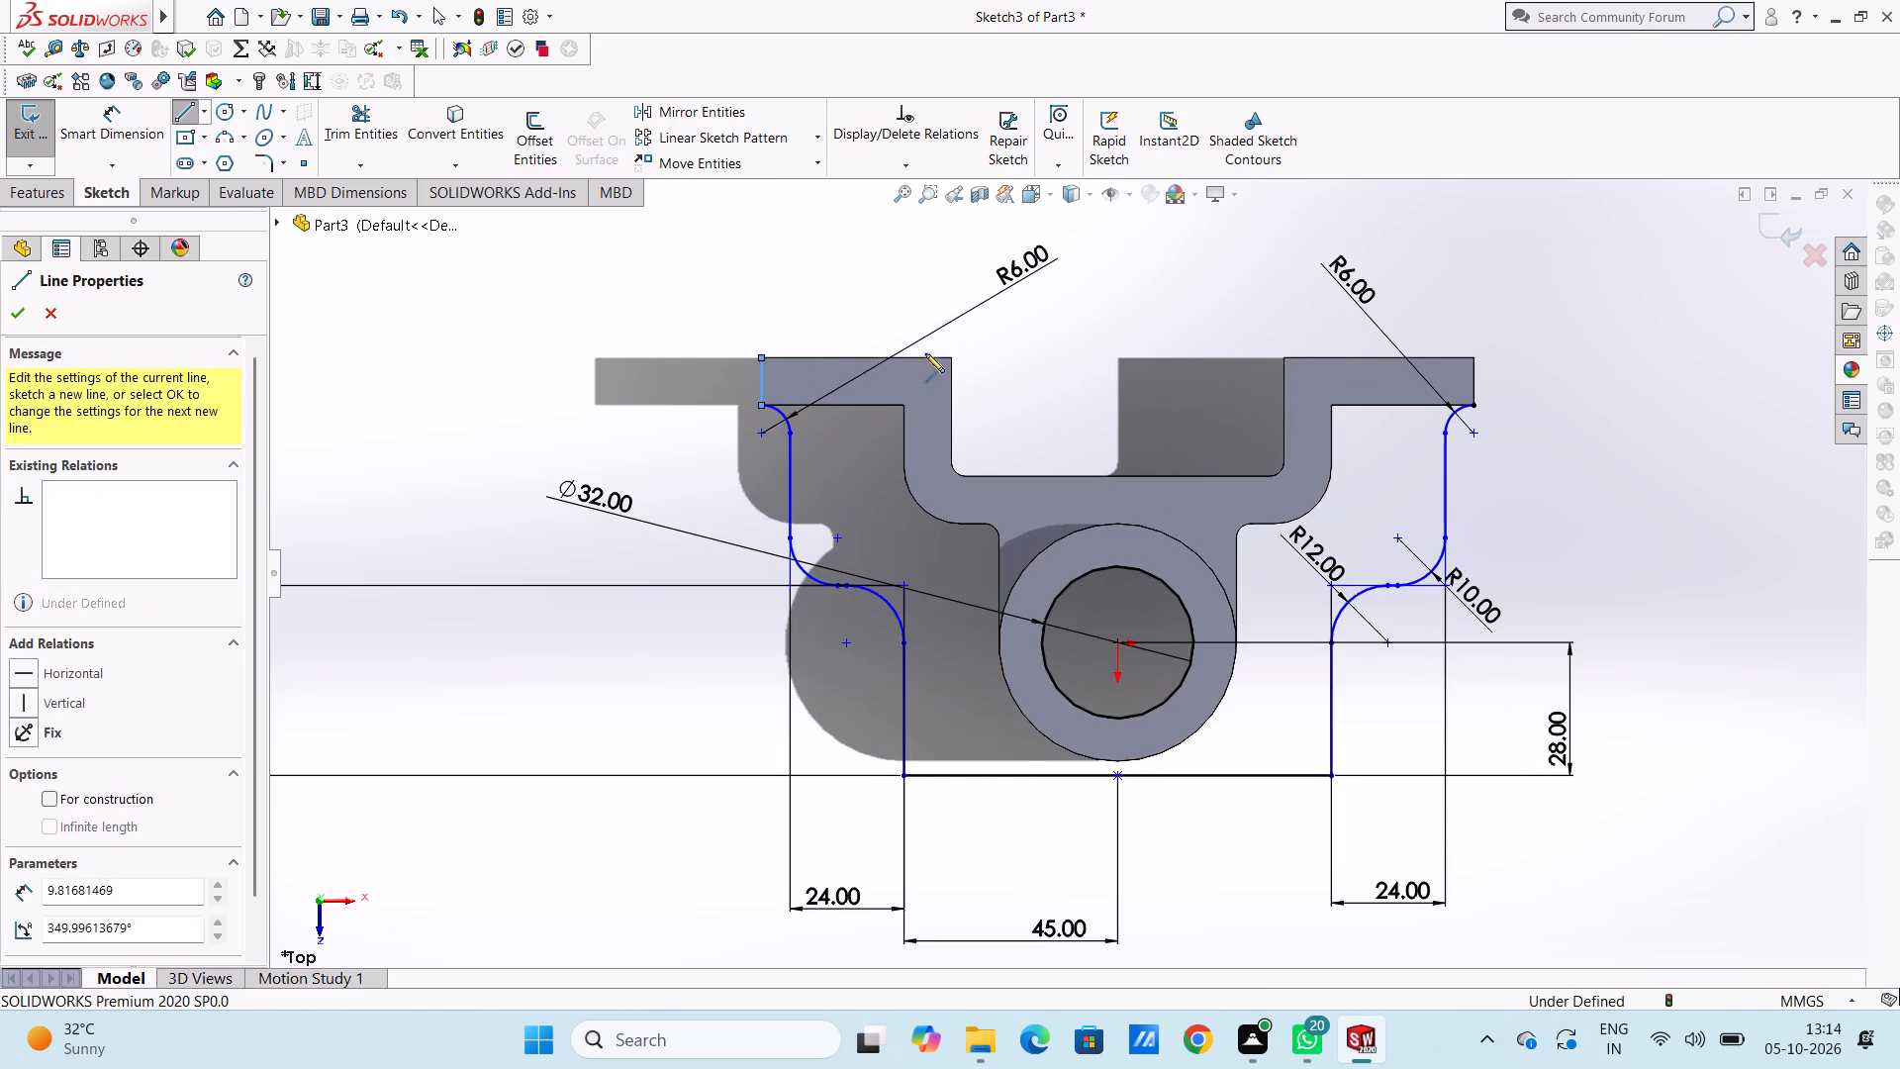
{"action": "left_click", "coordinate": [954, 356]}
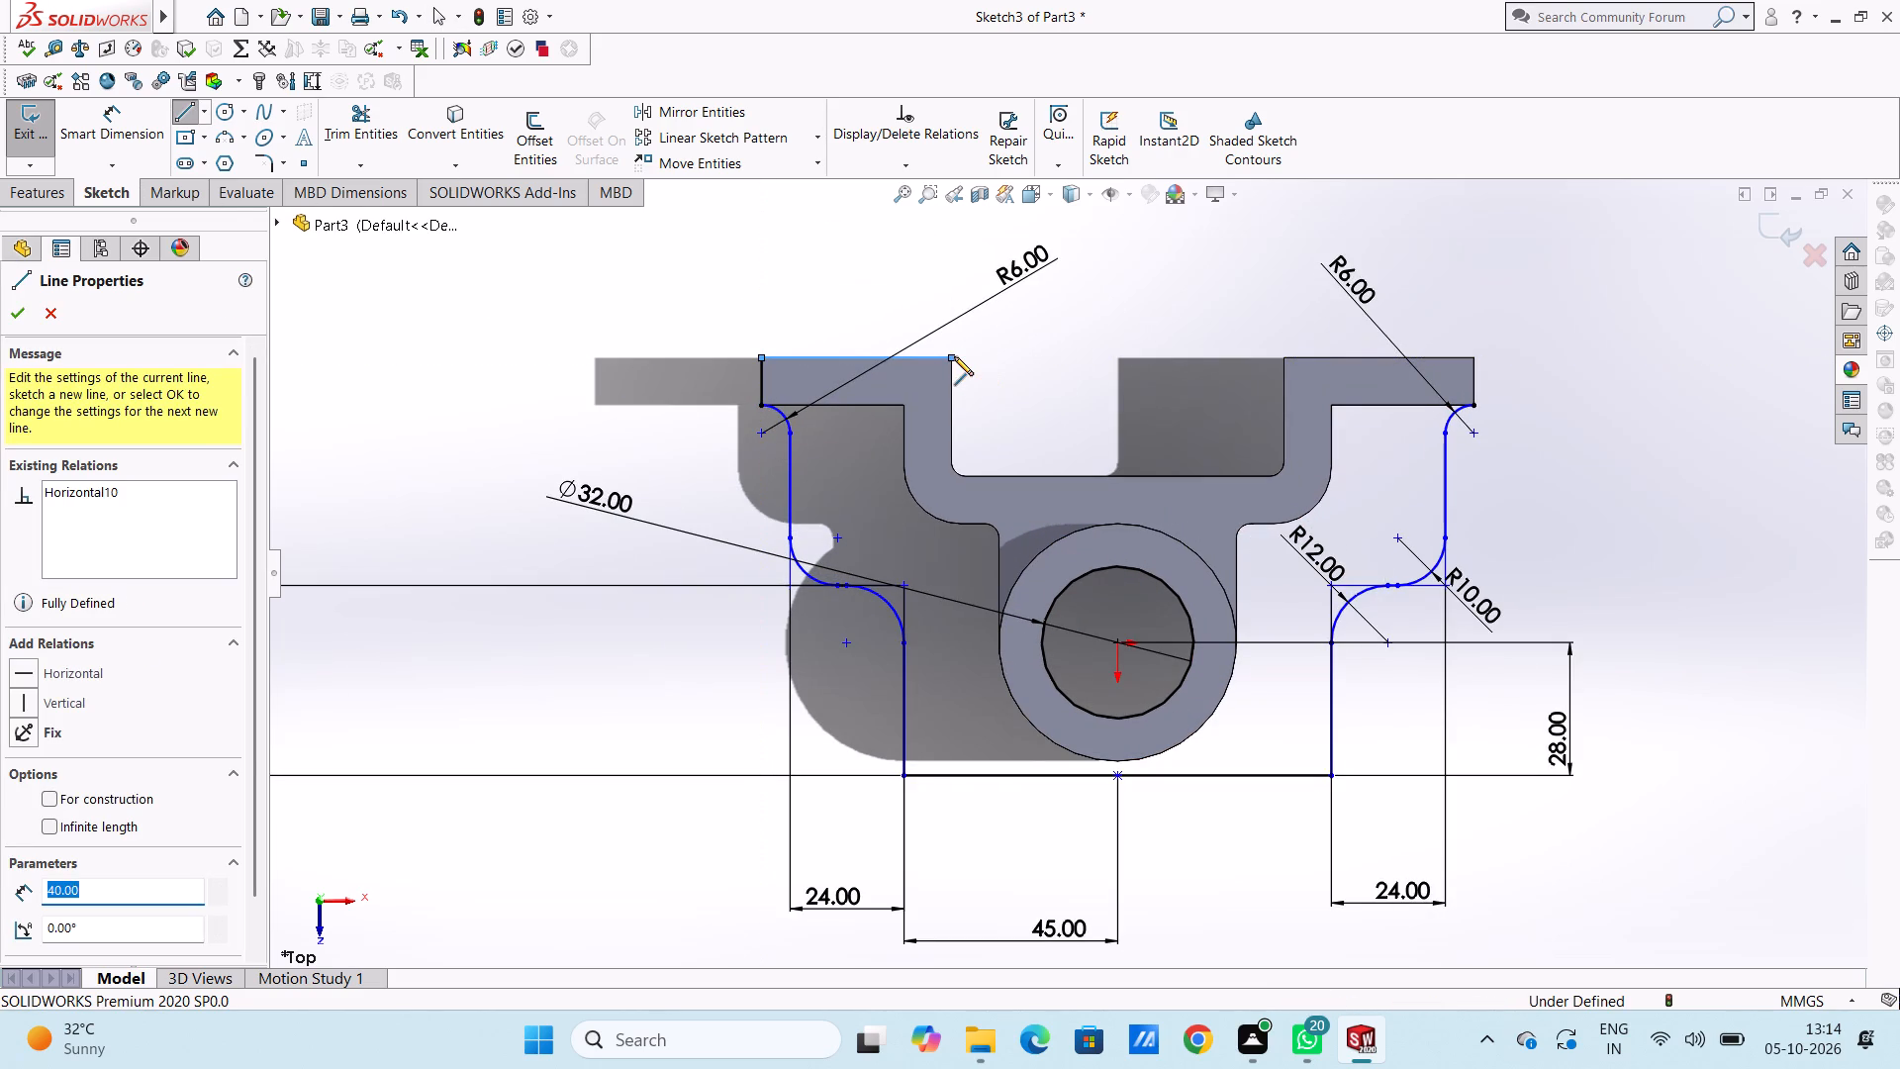
{"action": "left_click", "coordinate": [954, 464]}
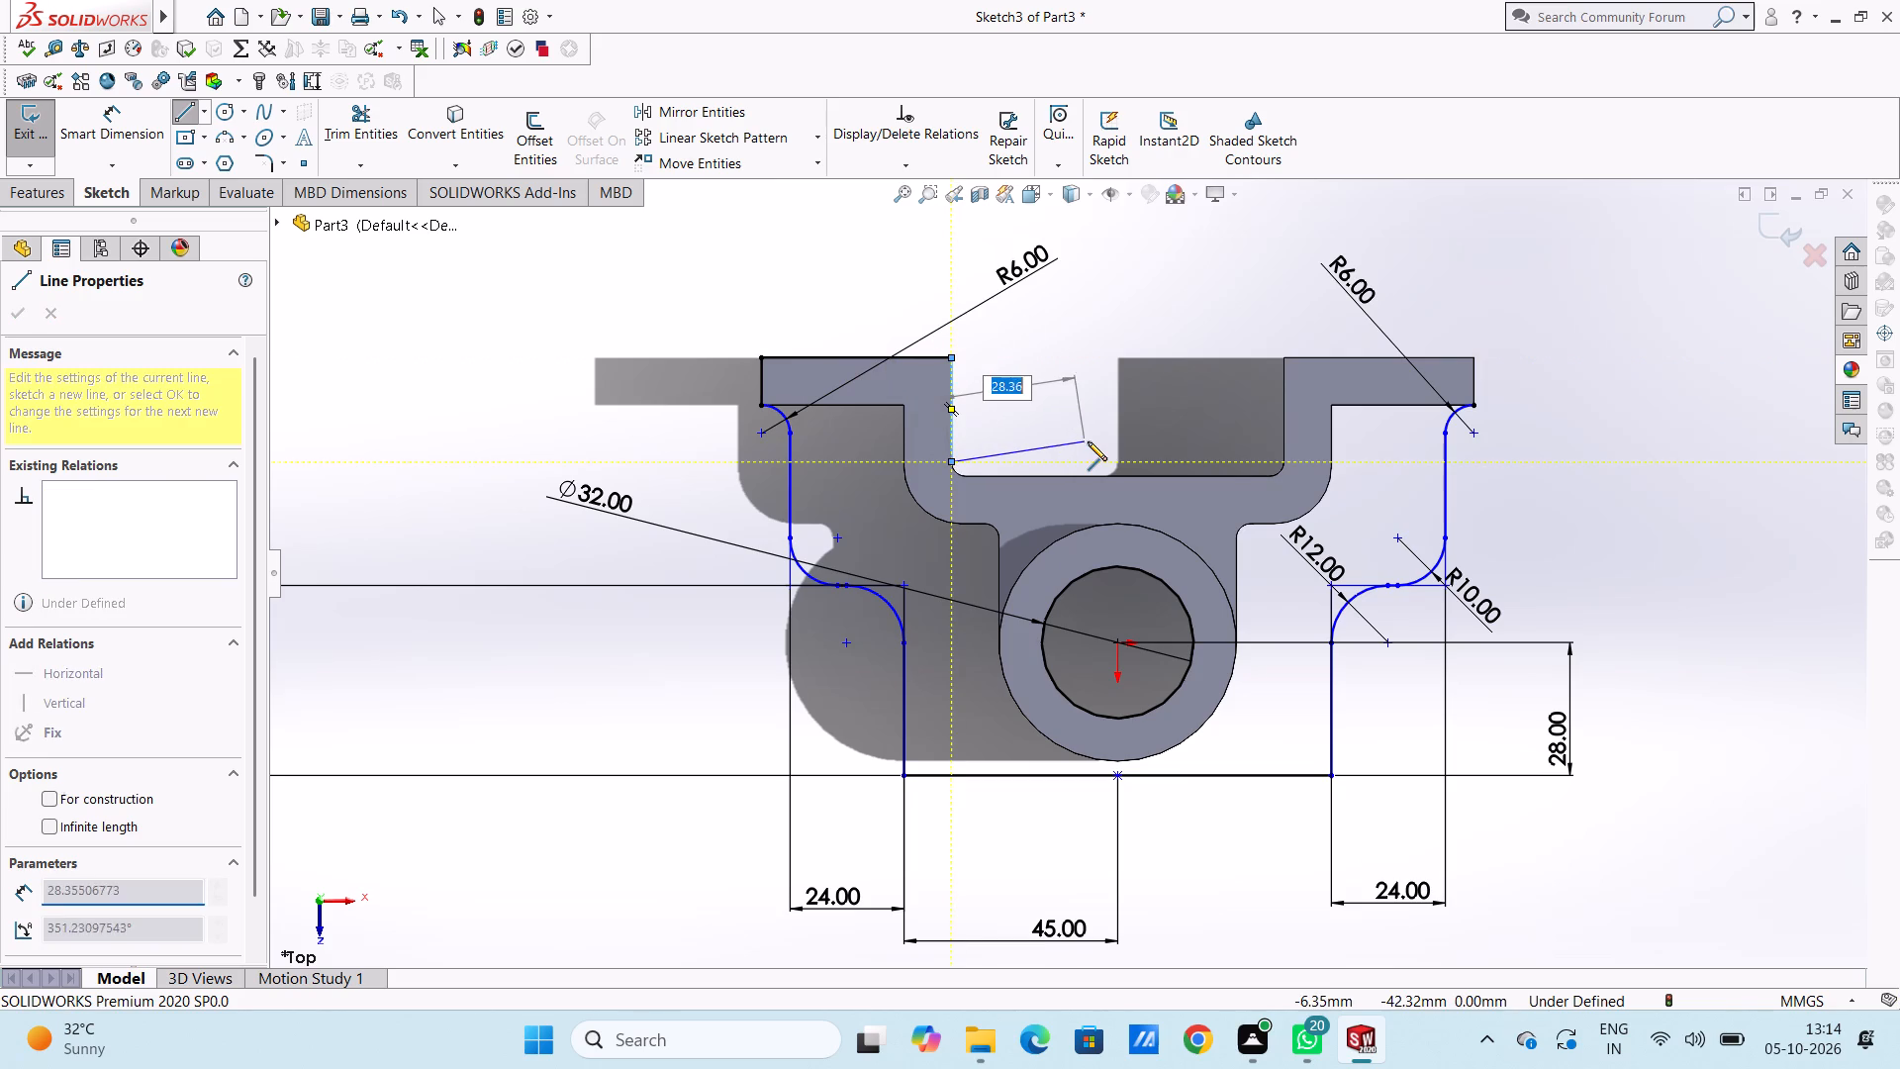
{"action": "key", "text": "Escape"}
{"action": "key", "text": "Escape"}
{"action": "key", "text": "Escape"}
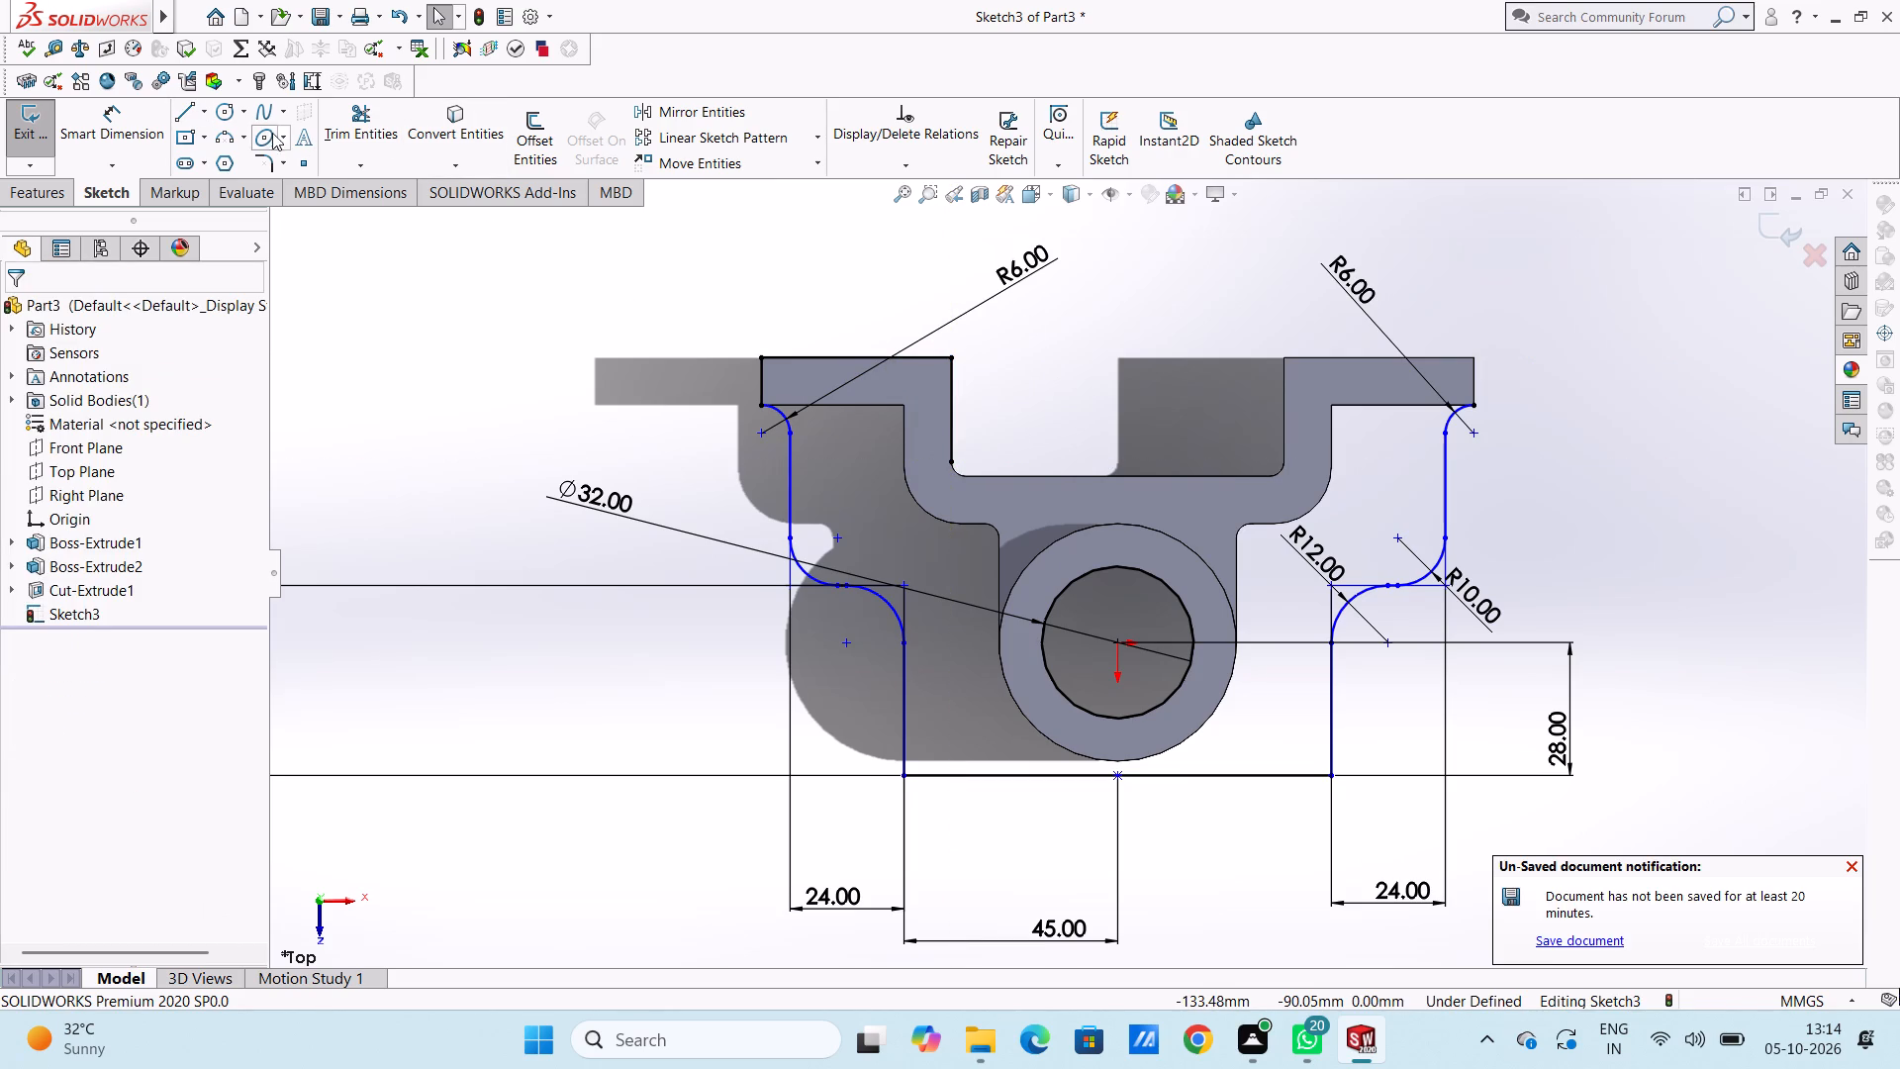
Draw three-point arcs over the two inner corner fillets of the bracket's central recess.
{"action": "left_click", "coordinate": [216, 134]}
{"action": "scroll", "coordinate": [1029, 504], "scroll_direction": "down", "scroll_amount": 2}
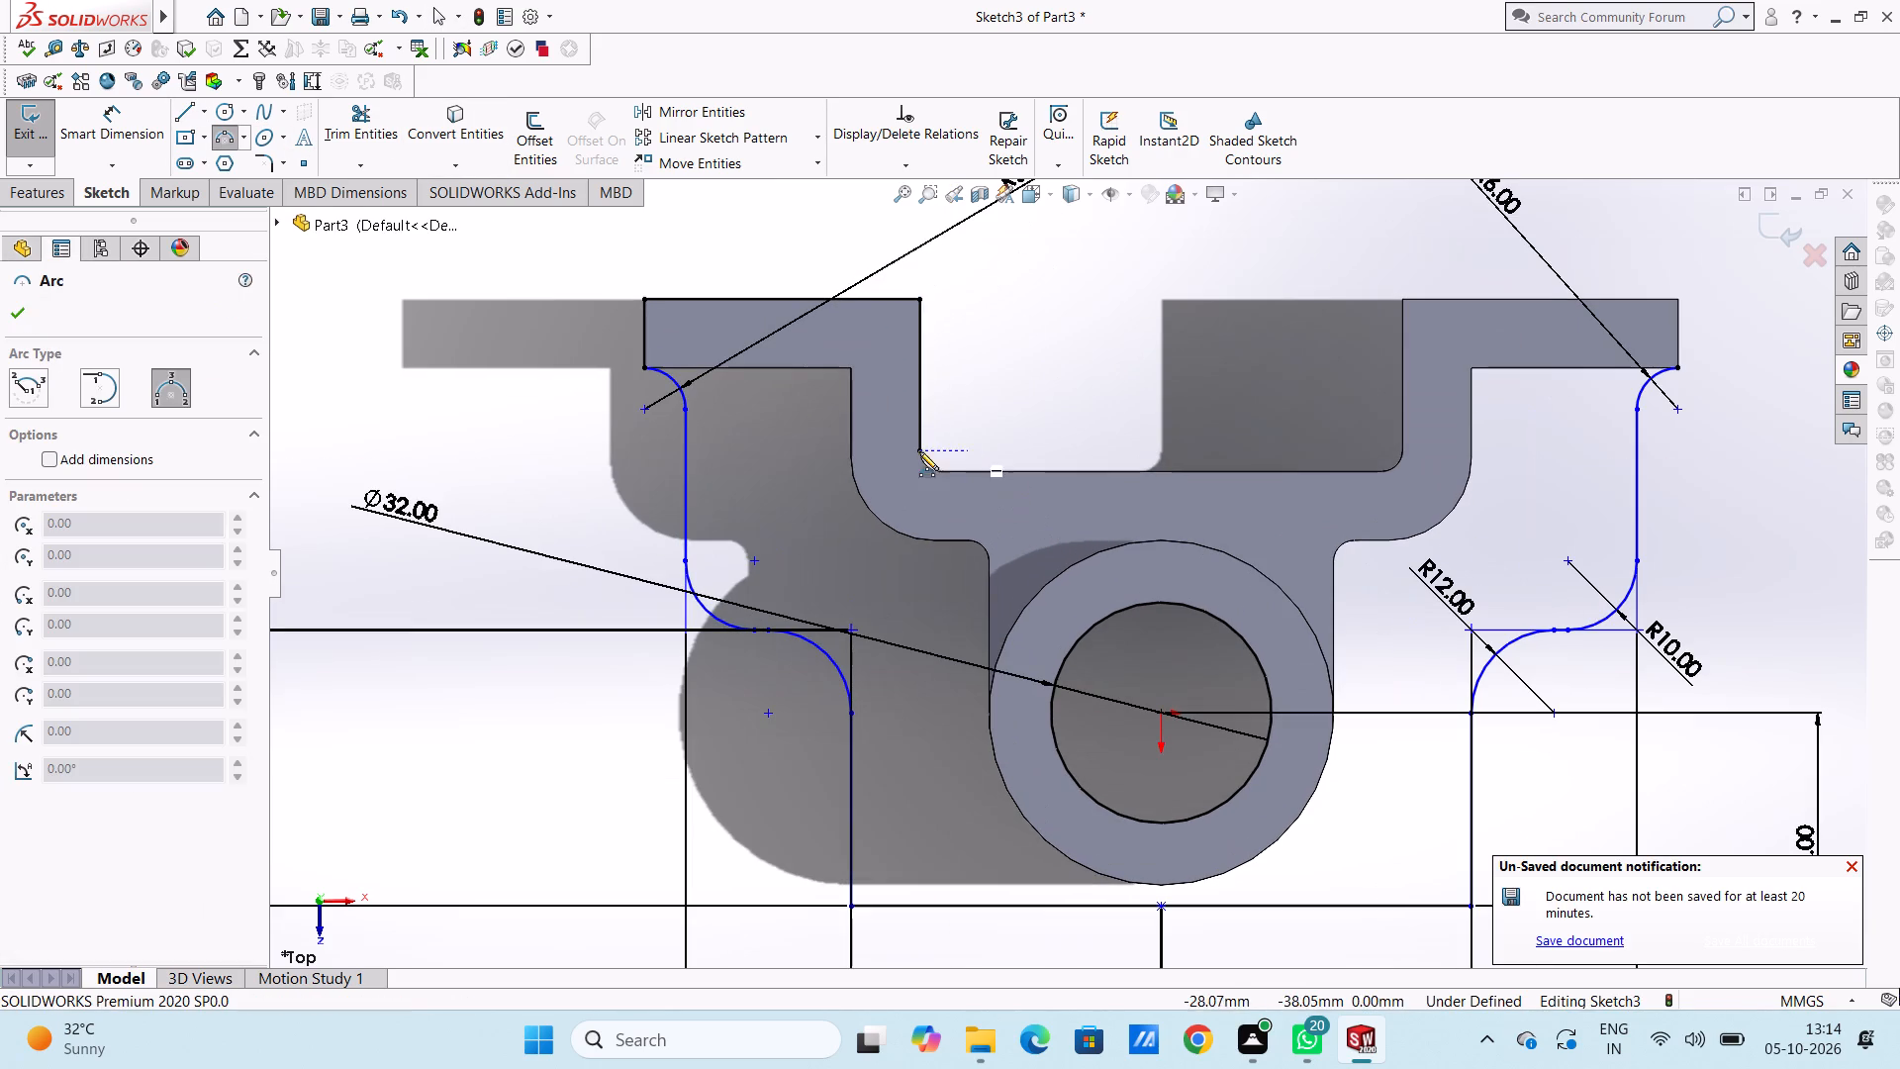
{"action": "left_click", "coordinate": [918, 451]}
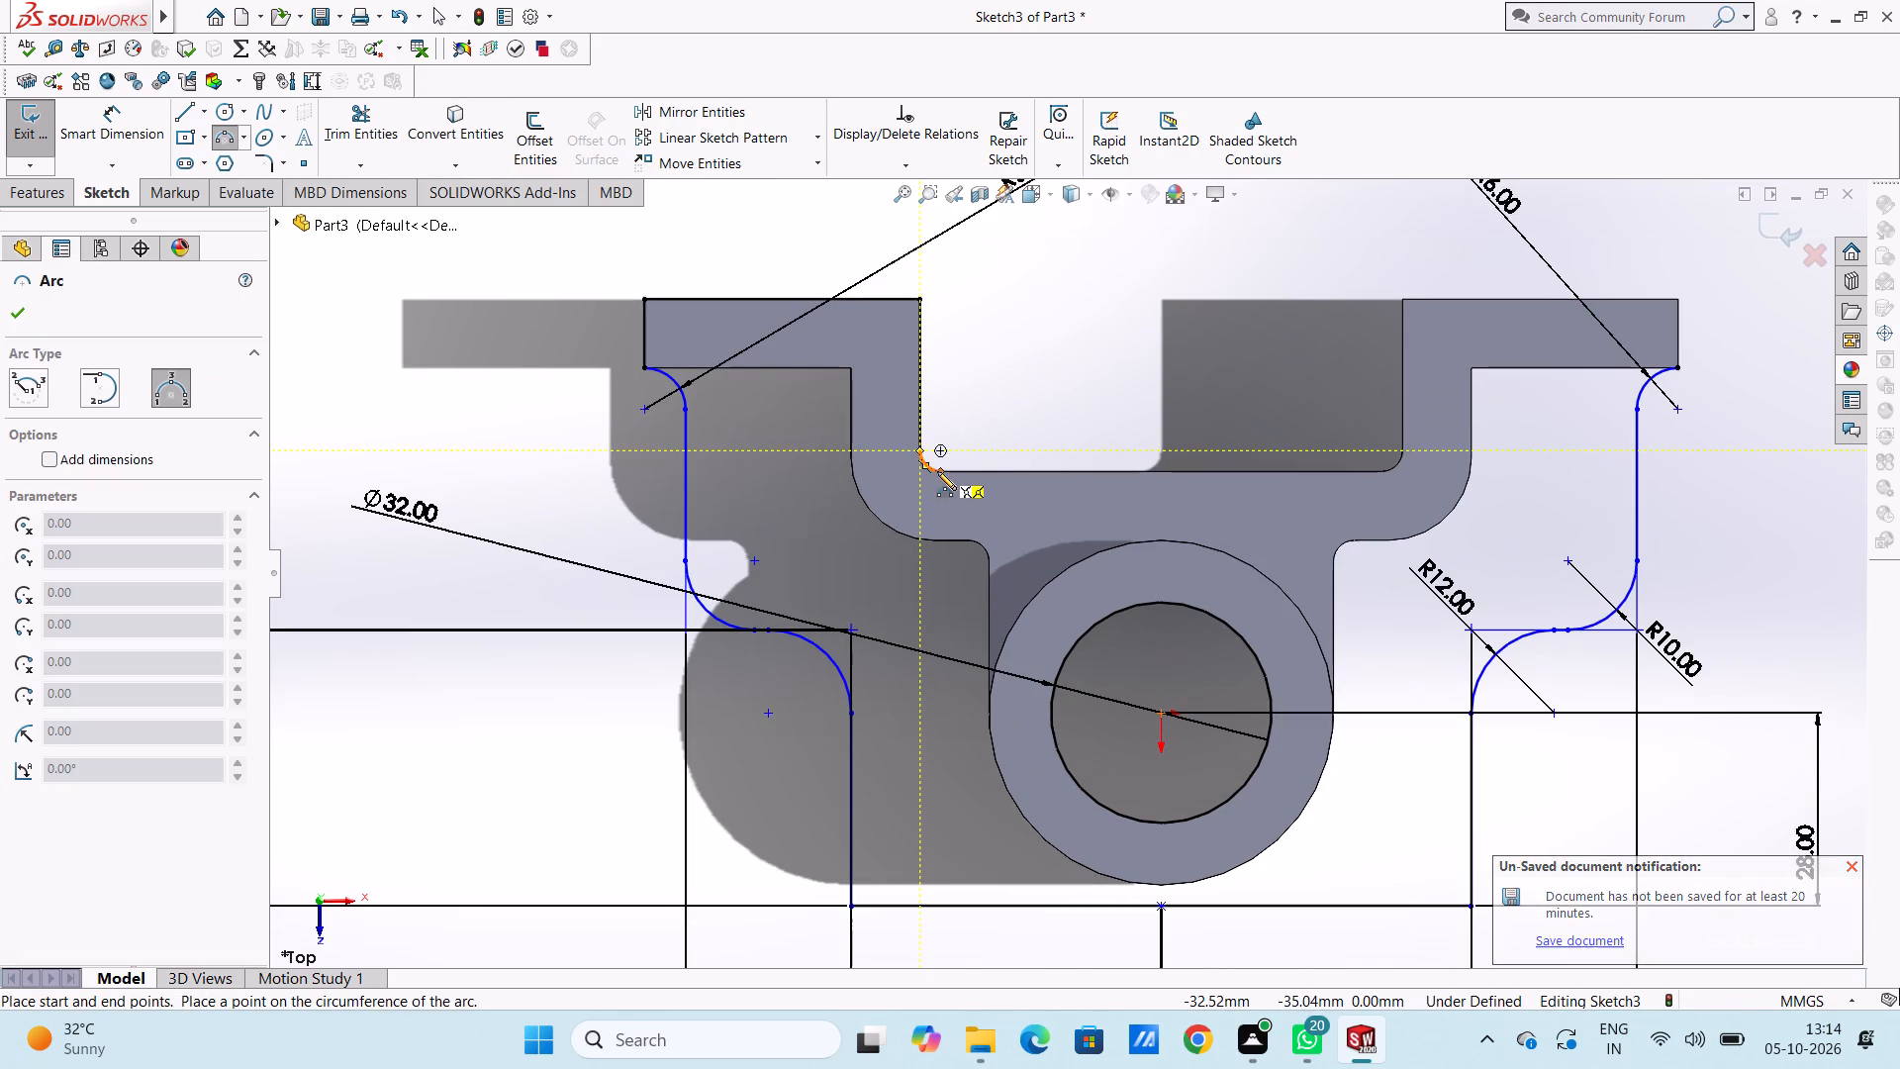
{"action": "left_click", "coordinate": [937, 471]}
{"action": "left_click", "coordinate": [927, 471]}
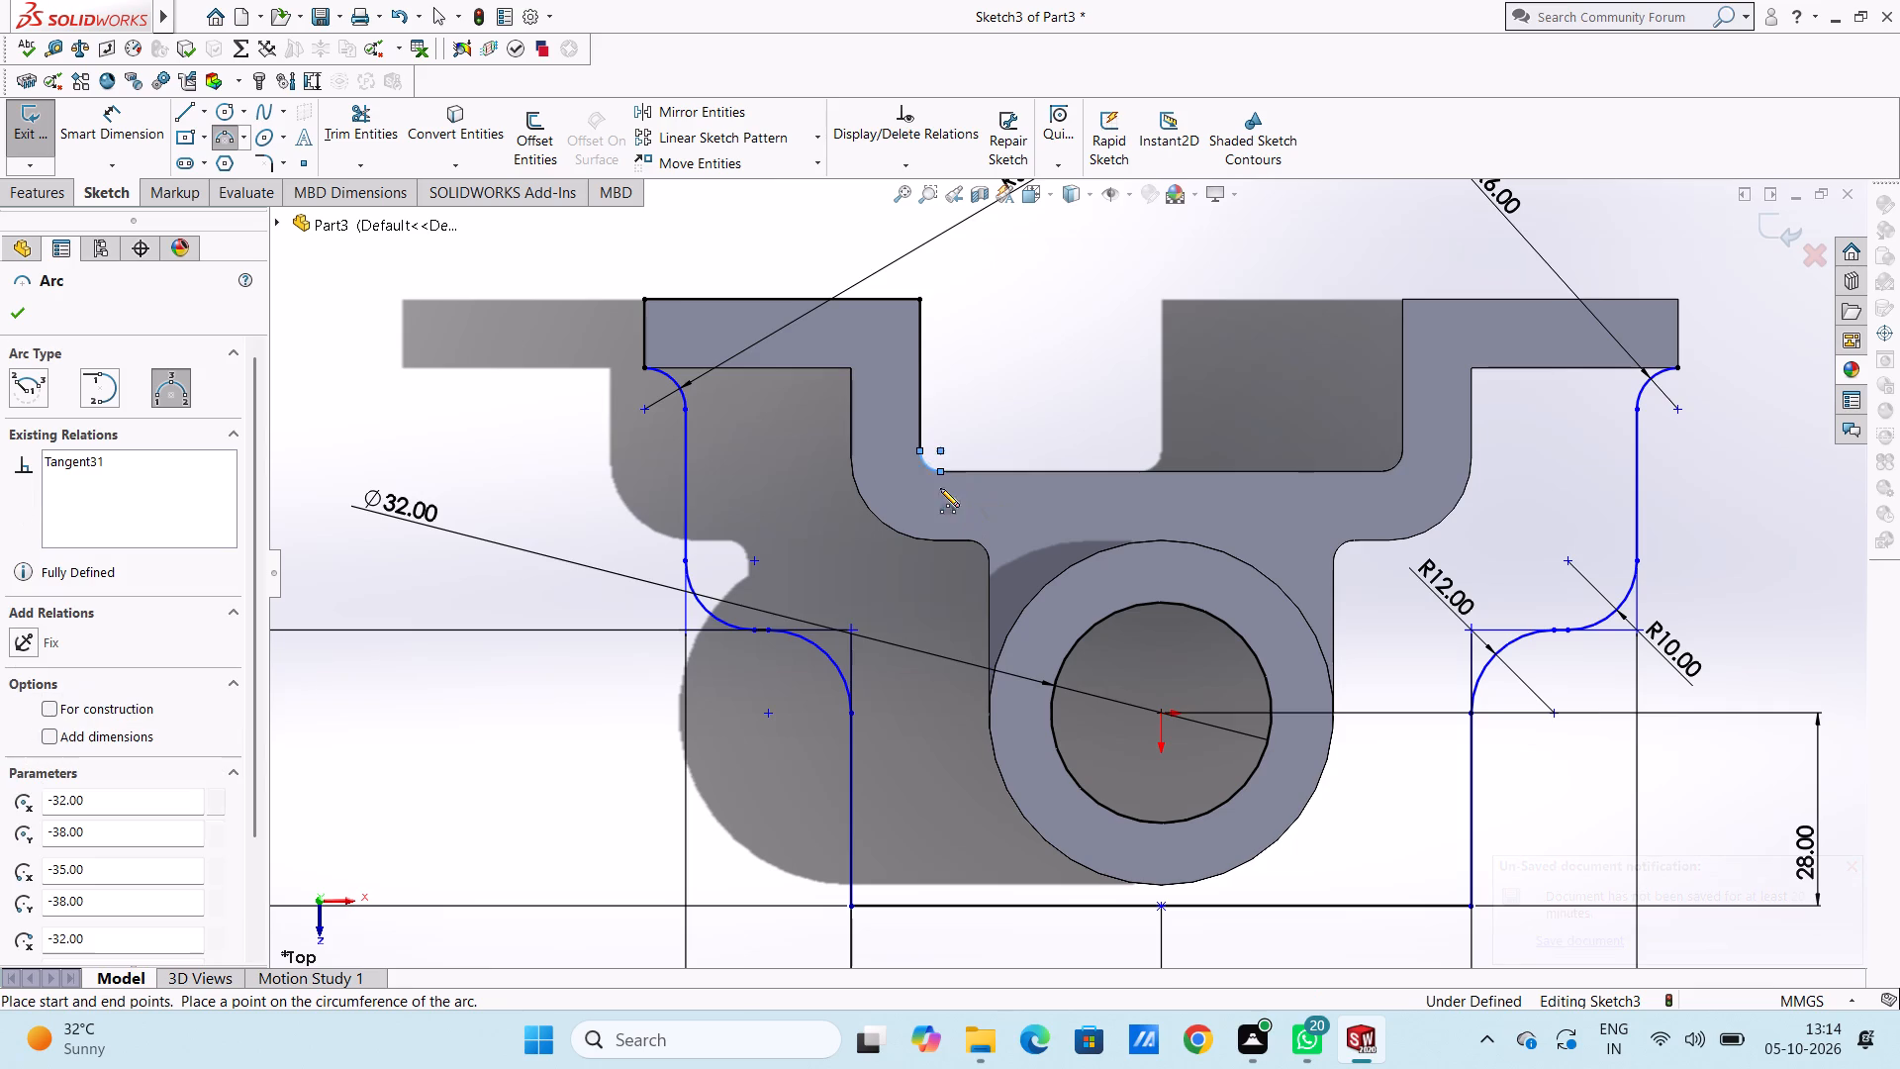
{"action": "left_click", "coordinate": [1381, 473]}
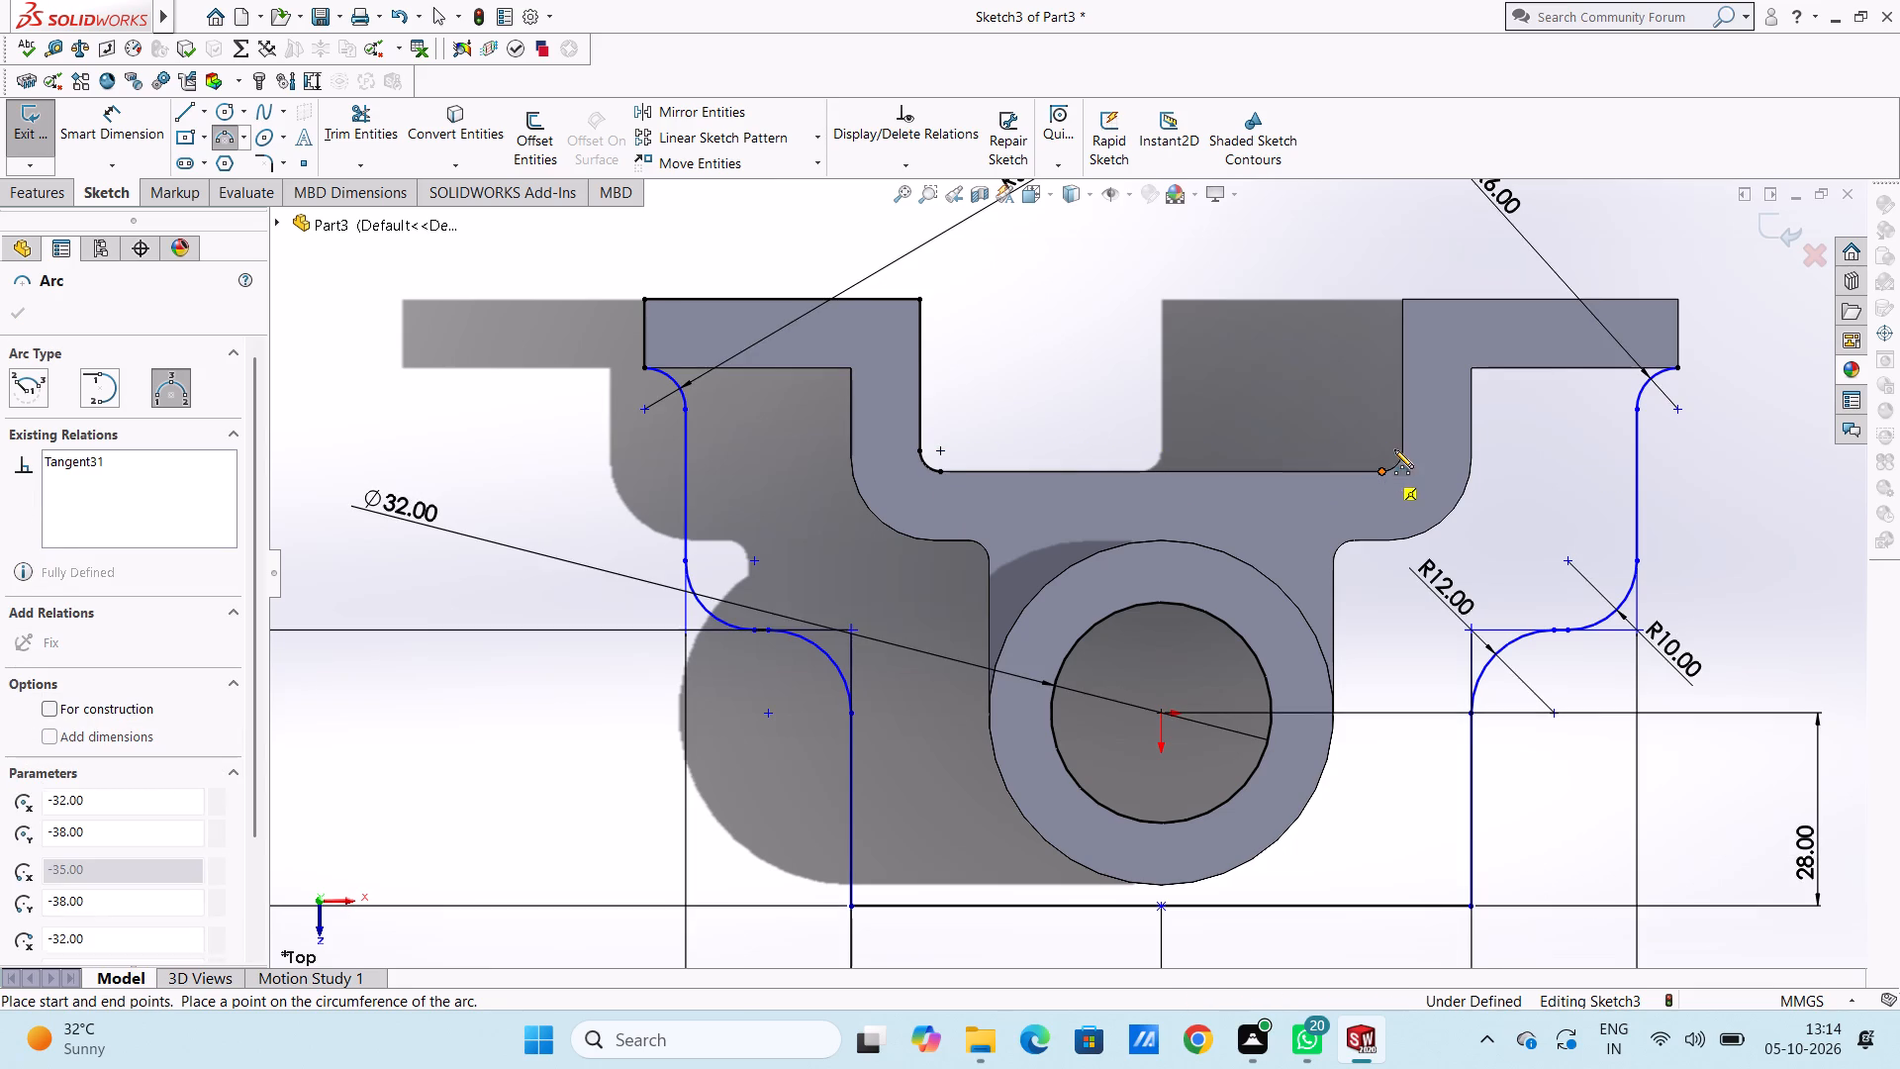
{"action": "left_click", "coordinate": [1401, 451]}
{"action": "left_click", "coordinate": [1402, 461]}
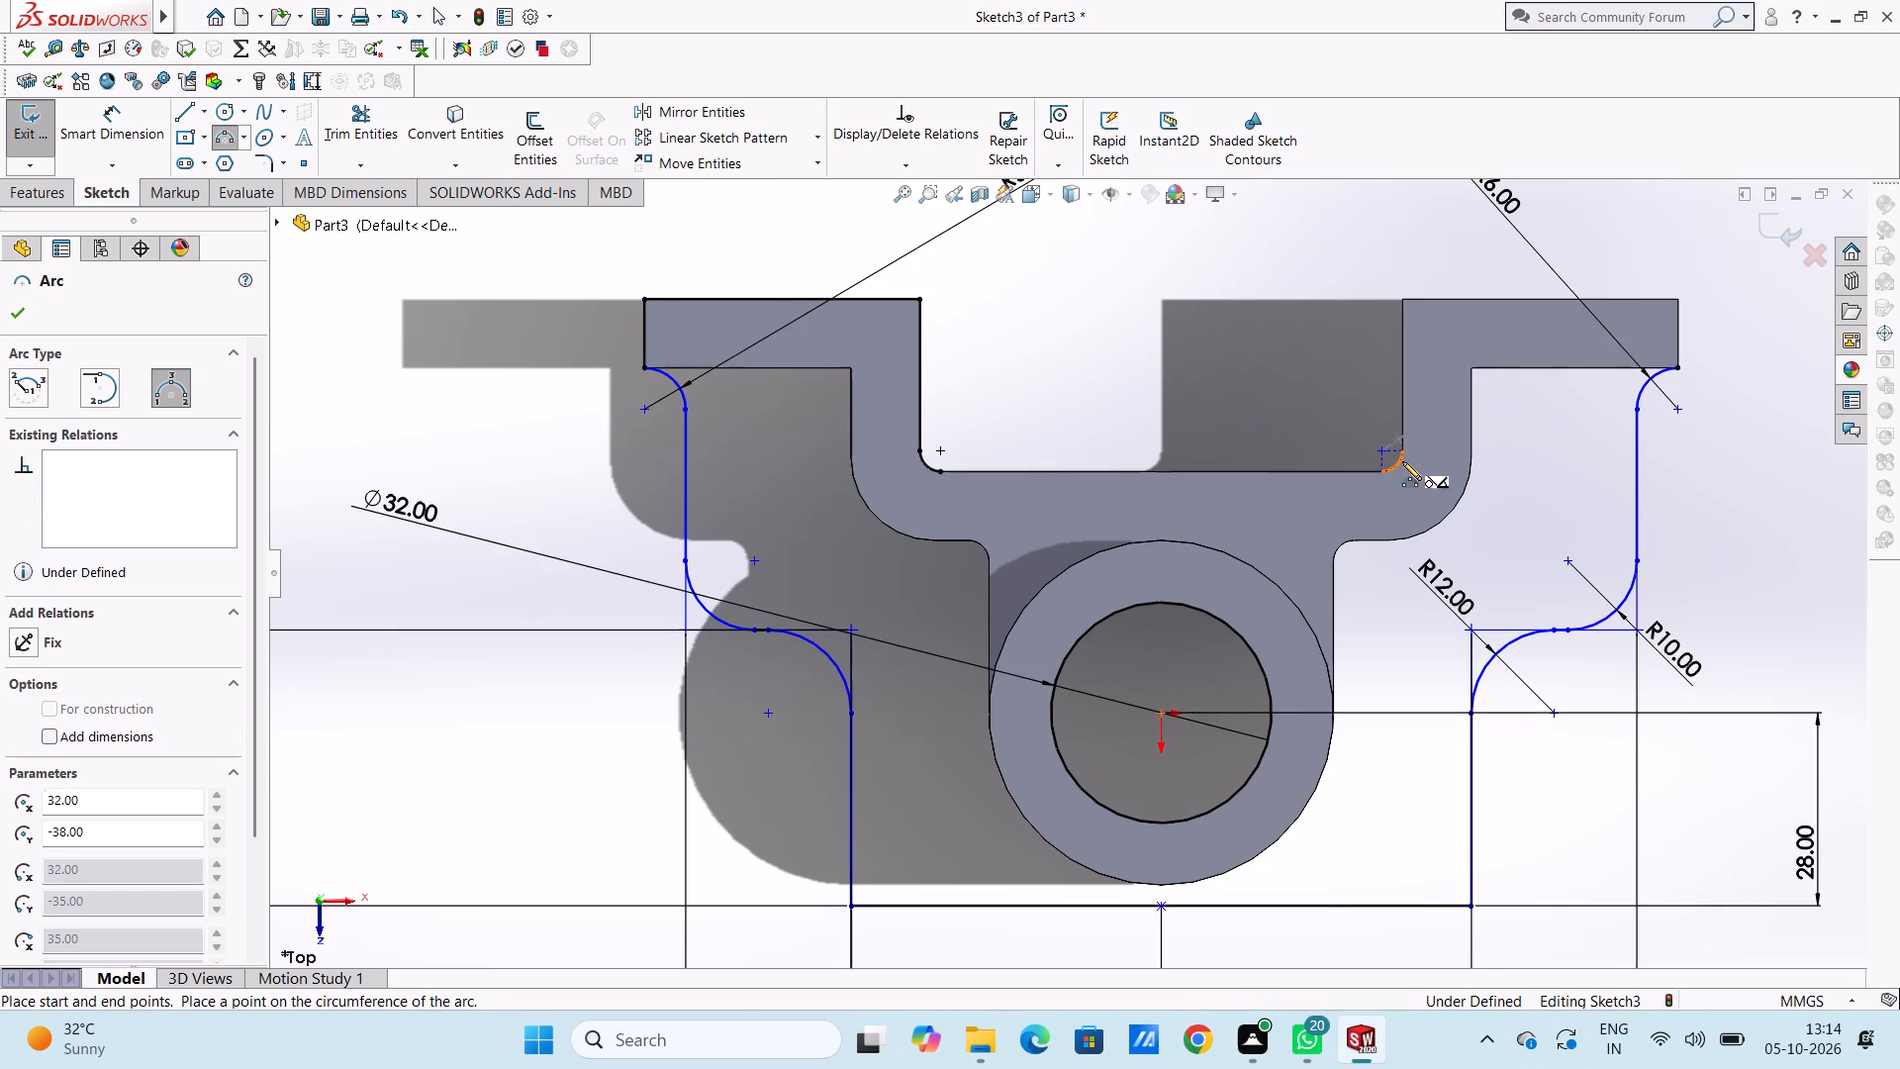
{"action": "key", "text": "Escape"}
{"action": "key", "text": "Escape"}
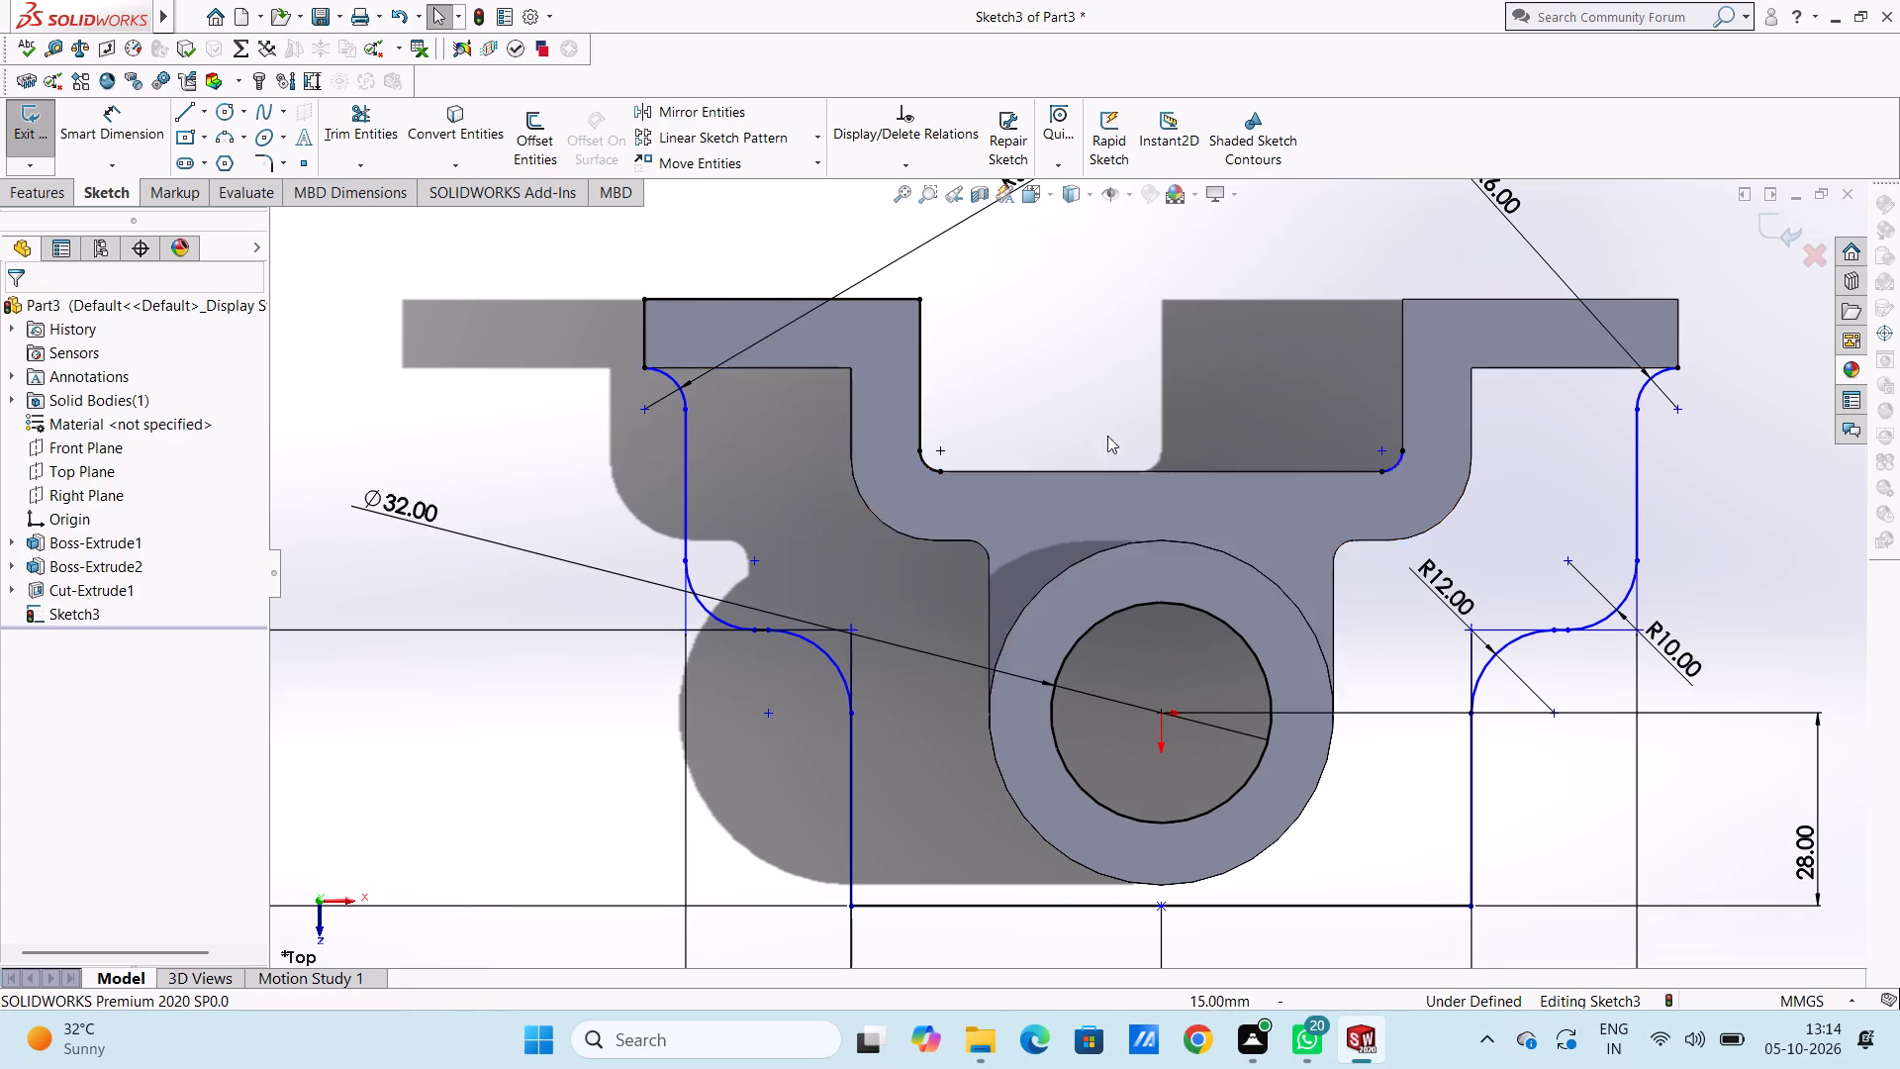
Close the profile with lines along the 64 mm recess floor, the right arm's 22 mm inner edge, 40 mm top edge and end.
{"action": "left_click", "coordinate": [175, 108]}
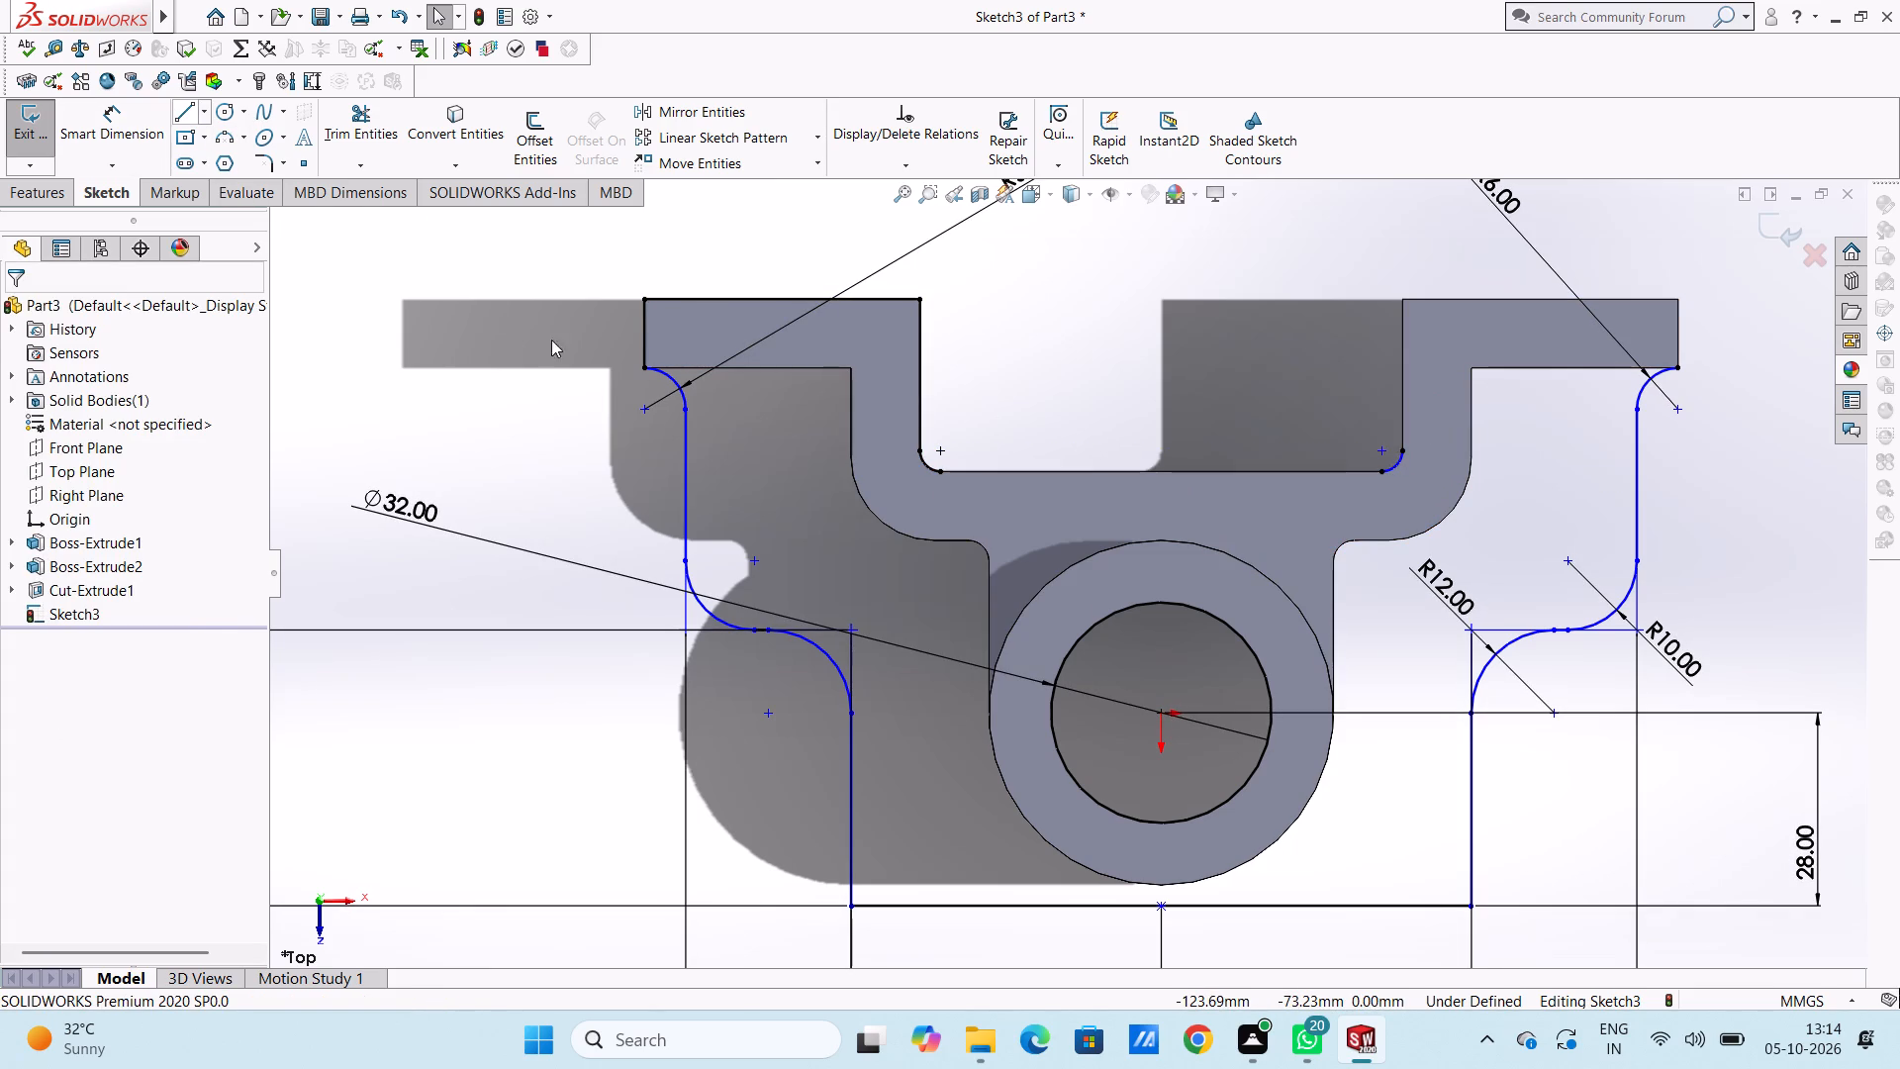
{"action": "left_click", "coordinate": [945, 475]}
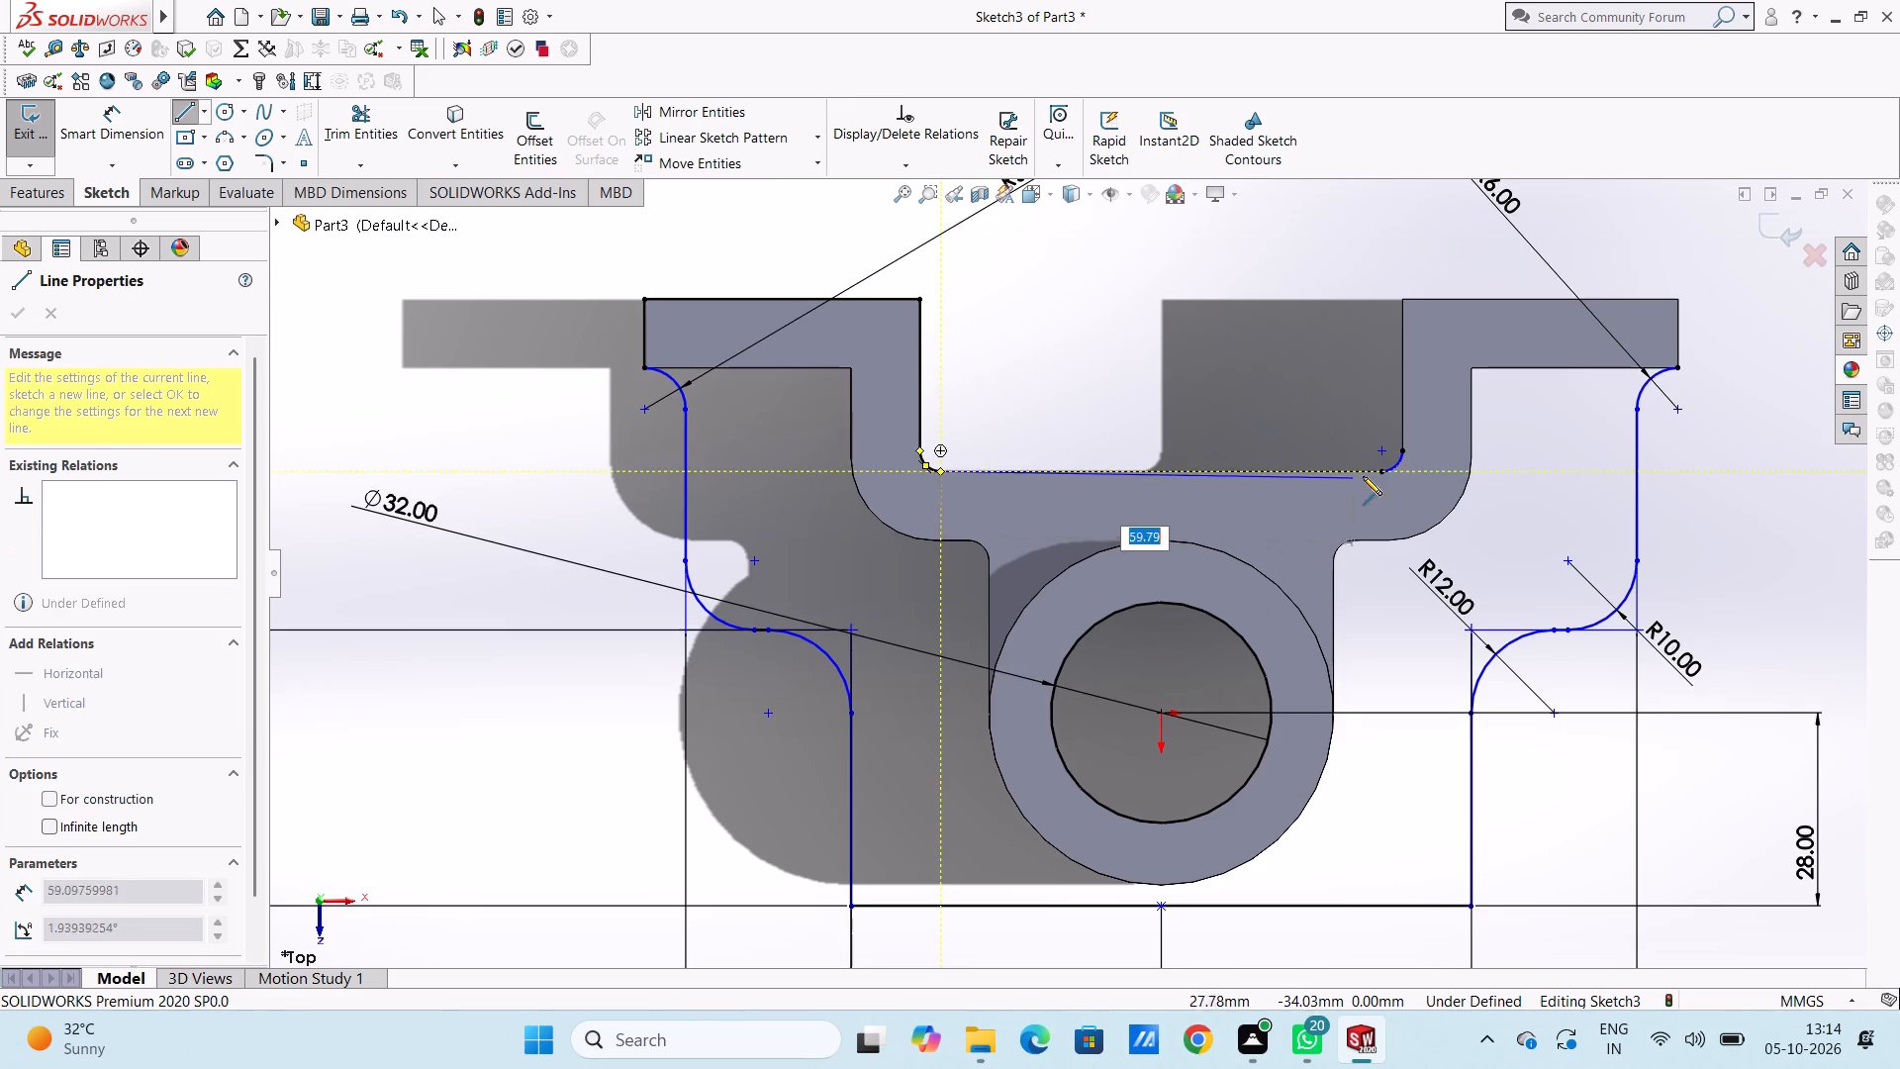
{"action": "left_click", "coordinate": [1381, 474]}
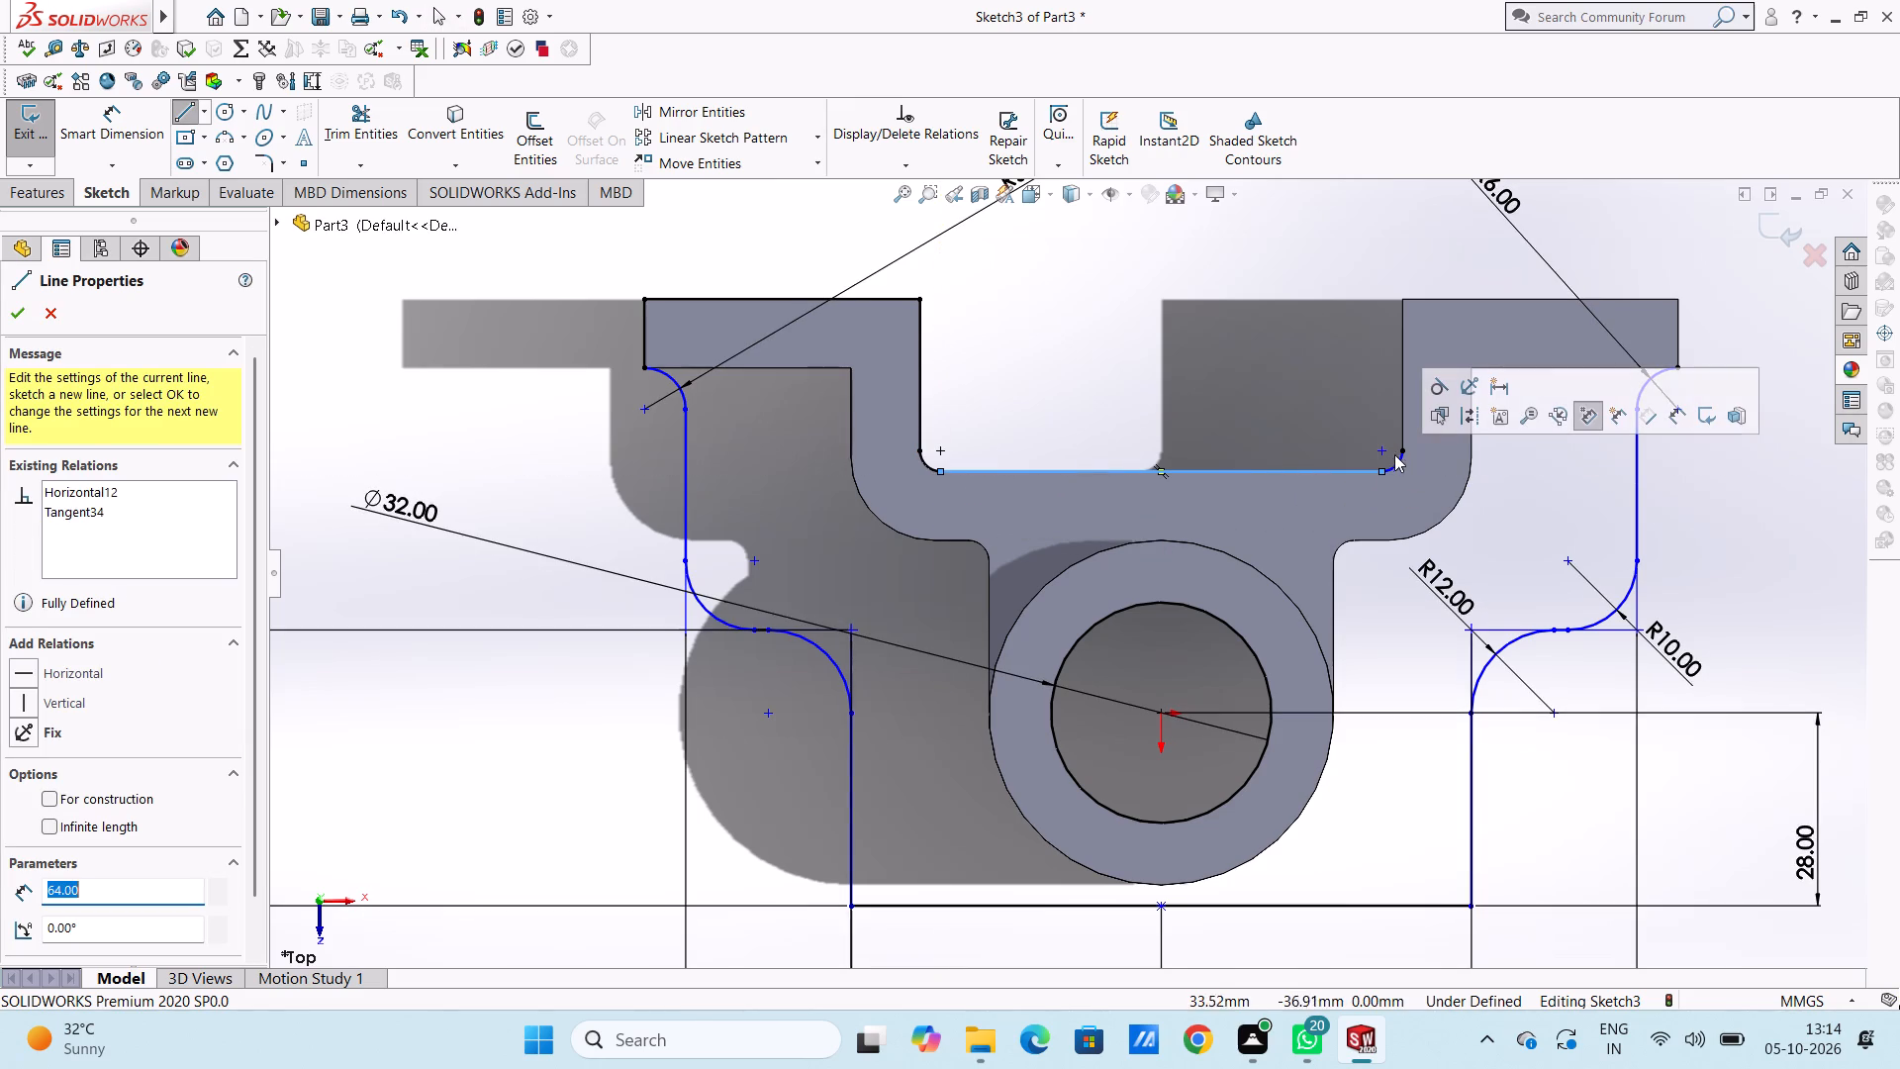
{"action": "left_click", "coordinate": [1401, 450]}
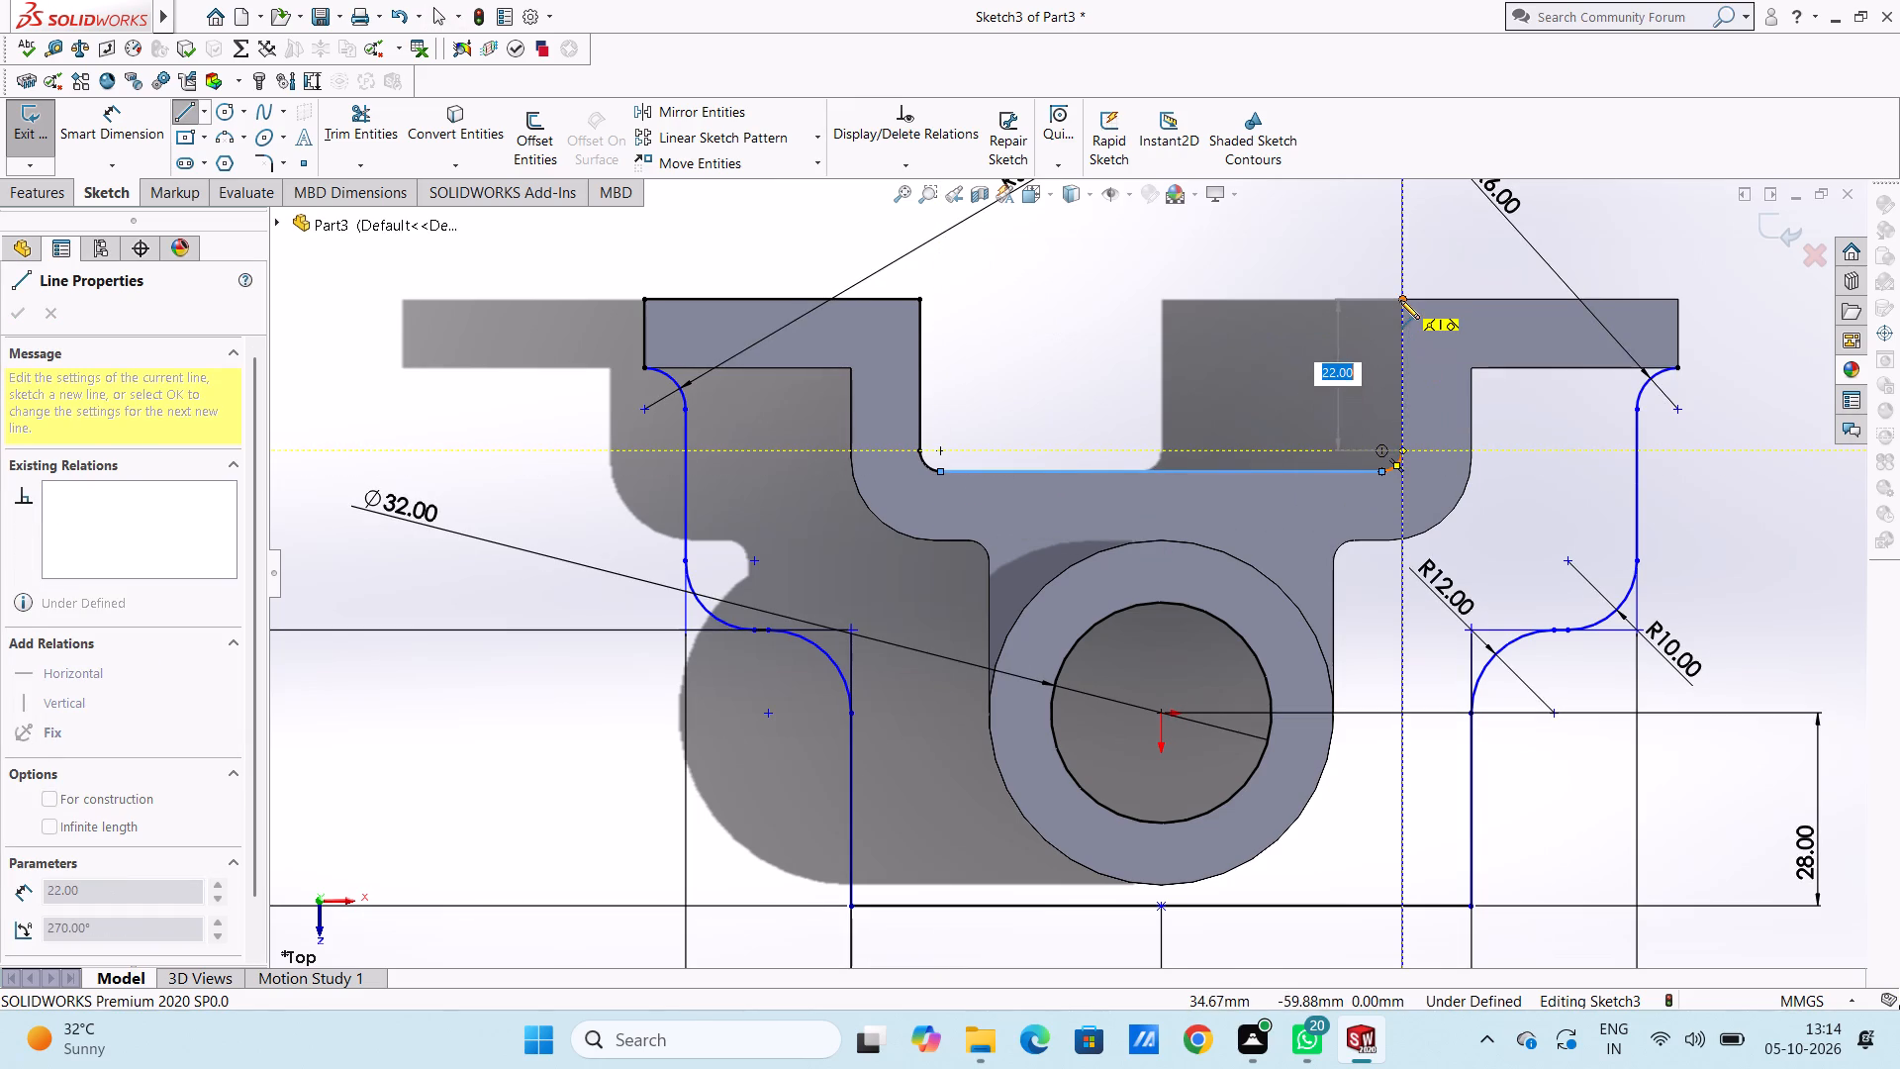
{"action": "left_click", "coordinate": [1400, 300]}
{"action": "left_click", "coordinate": [1679, 297]}
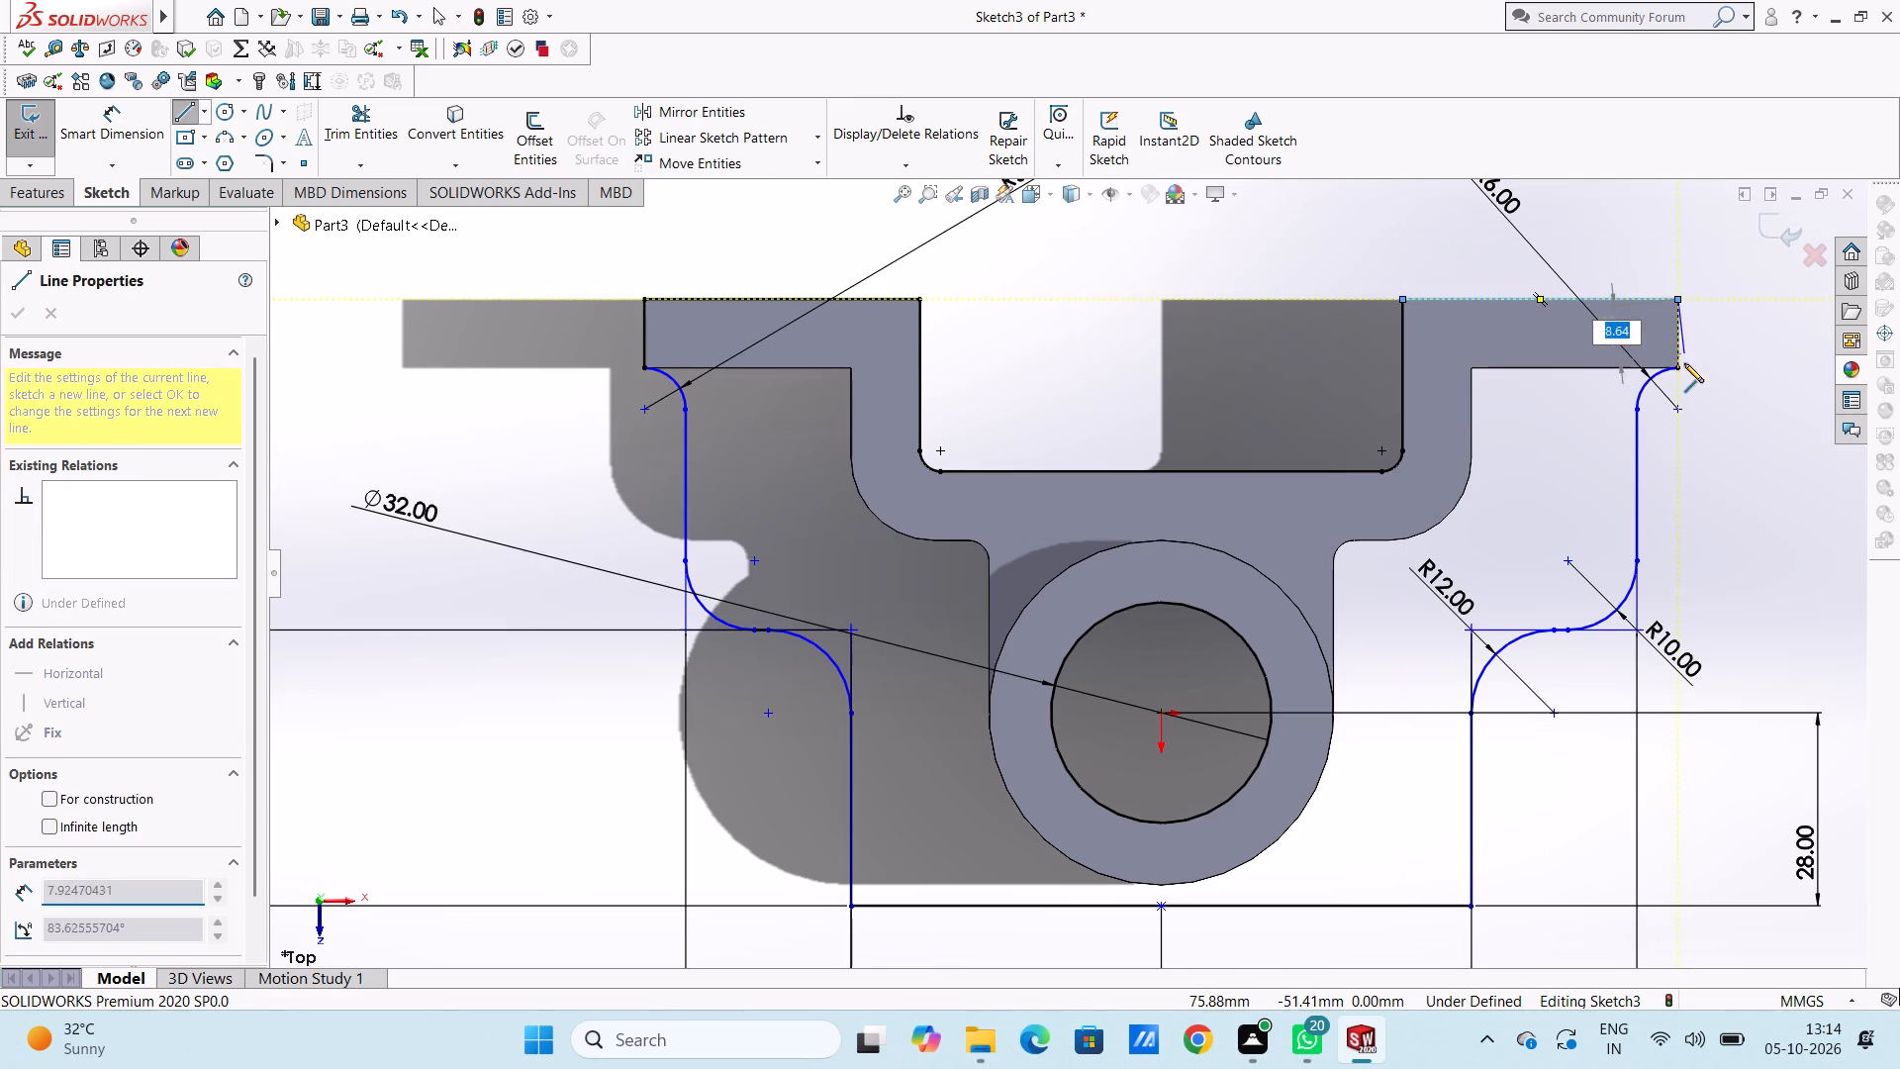
{"action": "left_click", "coordinate": [1676, 367]}
{"action": "key", "text": "Escape"}
{"action": "key", "text": "Escape"}
{"action": "key", "text": "Escape"}
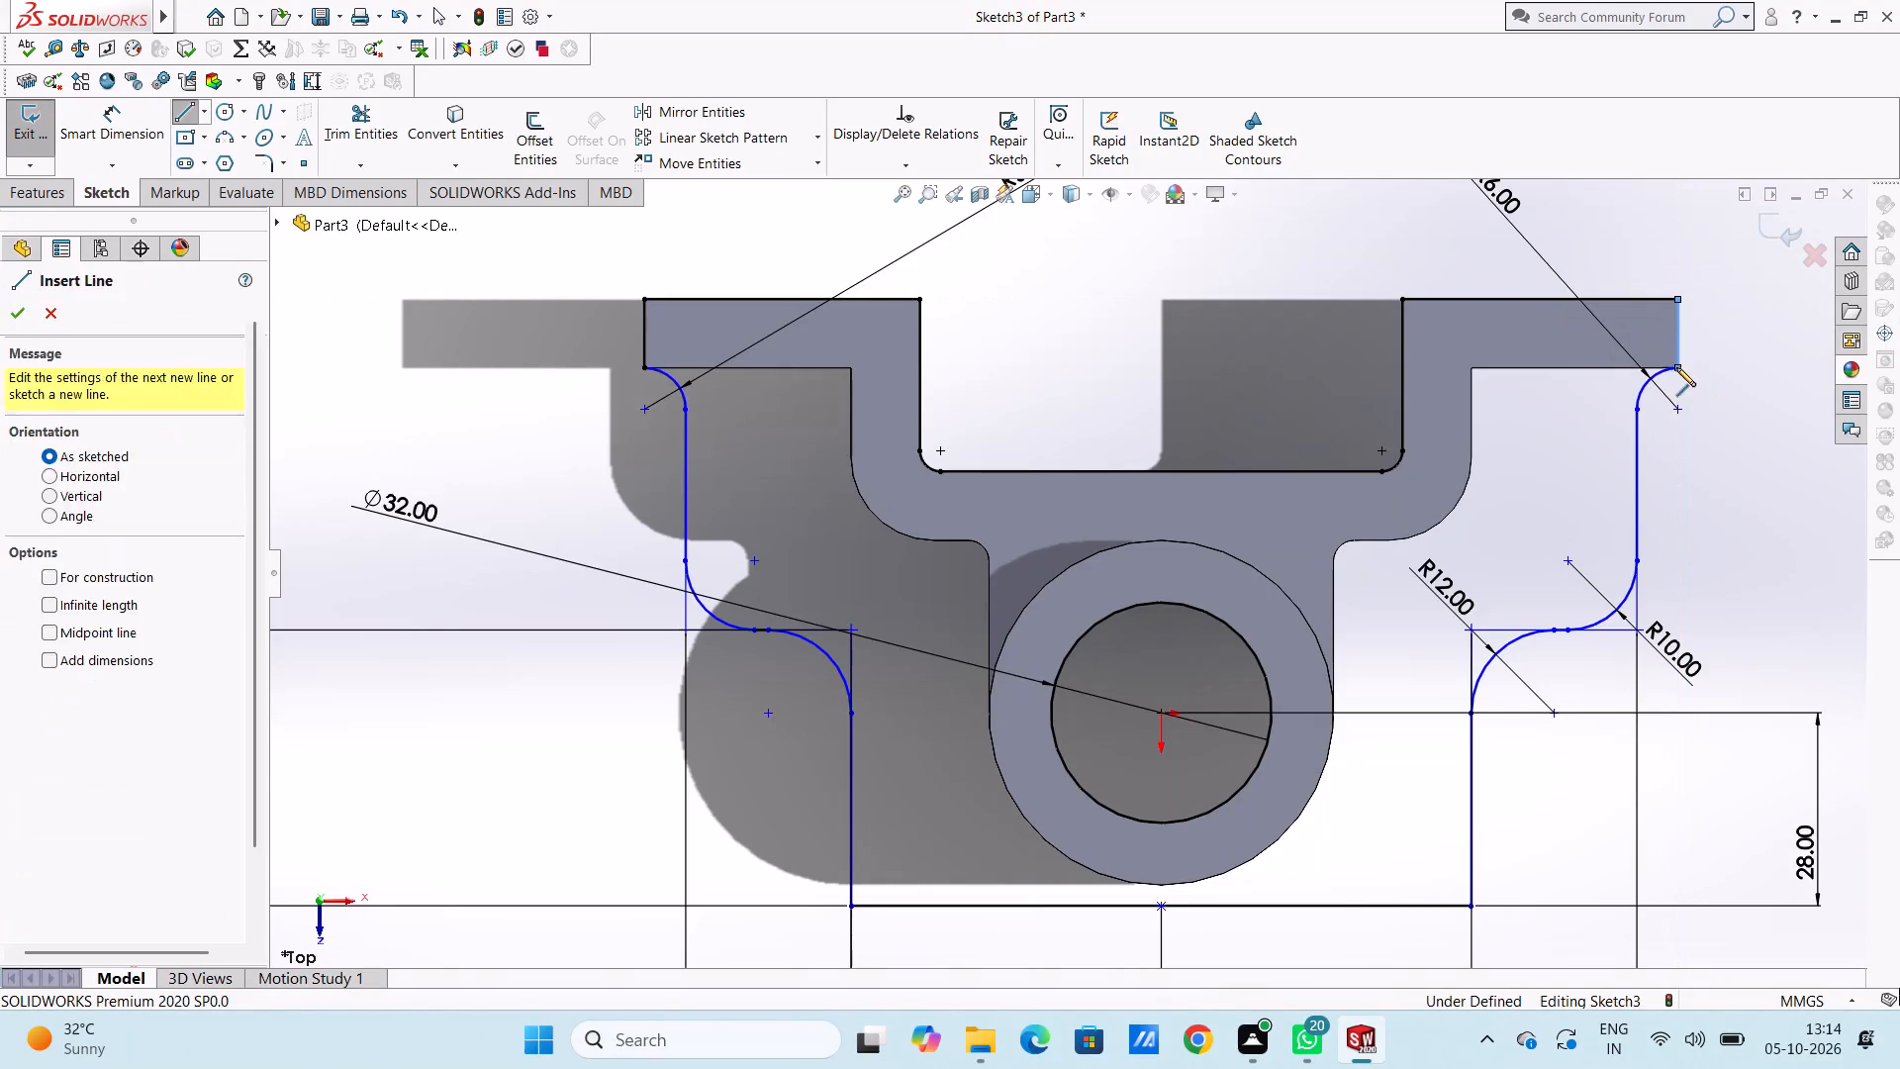
{"action": "key", "text": "Escape"}
Dimension the horizontal distance between the left outer vertical line and the left arm's inner vertical line.
{"action": "scroll", "coordinate": [1676, 367], "scroll_direction": "up", "scroll_amount": 3}
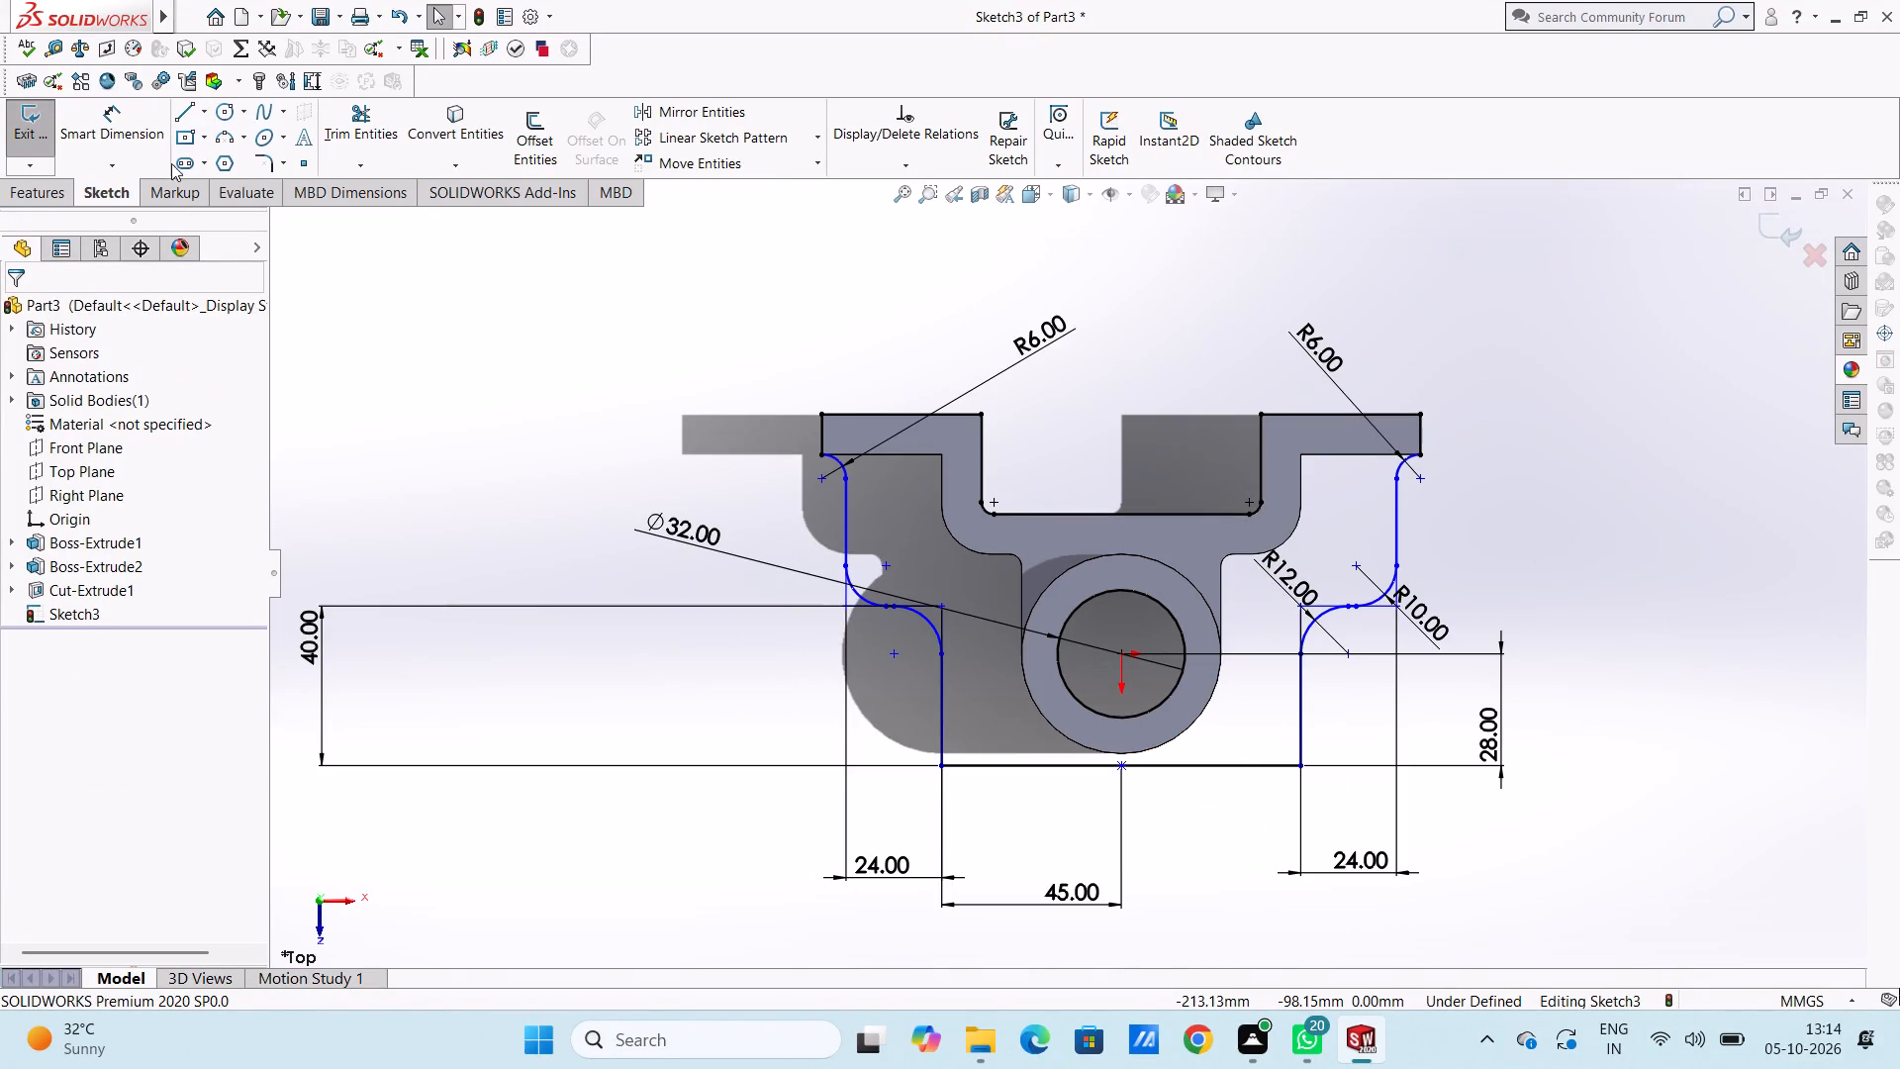
{"action": "left_click", "coordinate": [144, 116]}
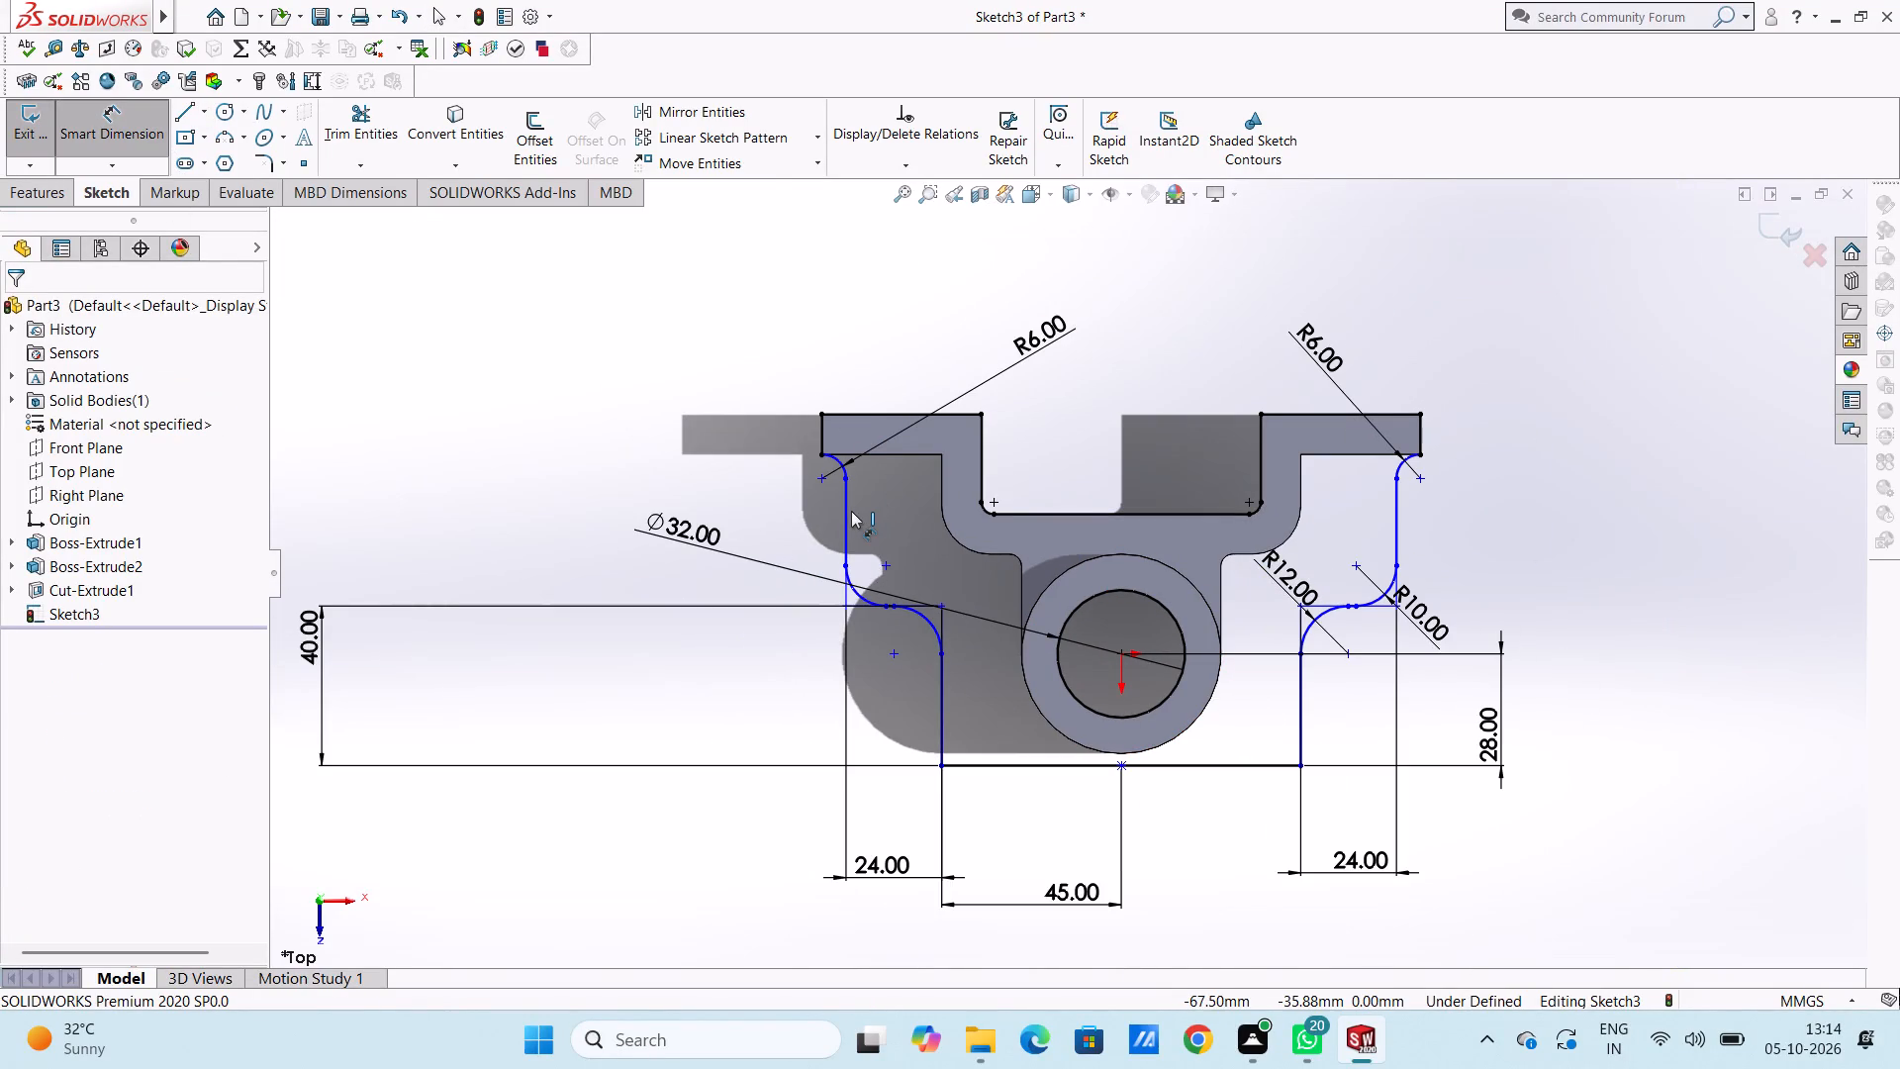
{"action": "left_click", "coordinate": [851, 511]}
{"action": "left_click", "coordinate": [984, 472]}
{"action": "left_click", "coordinate": [940, 278]}
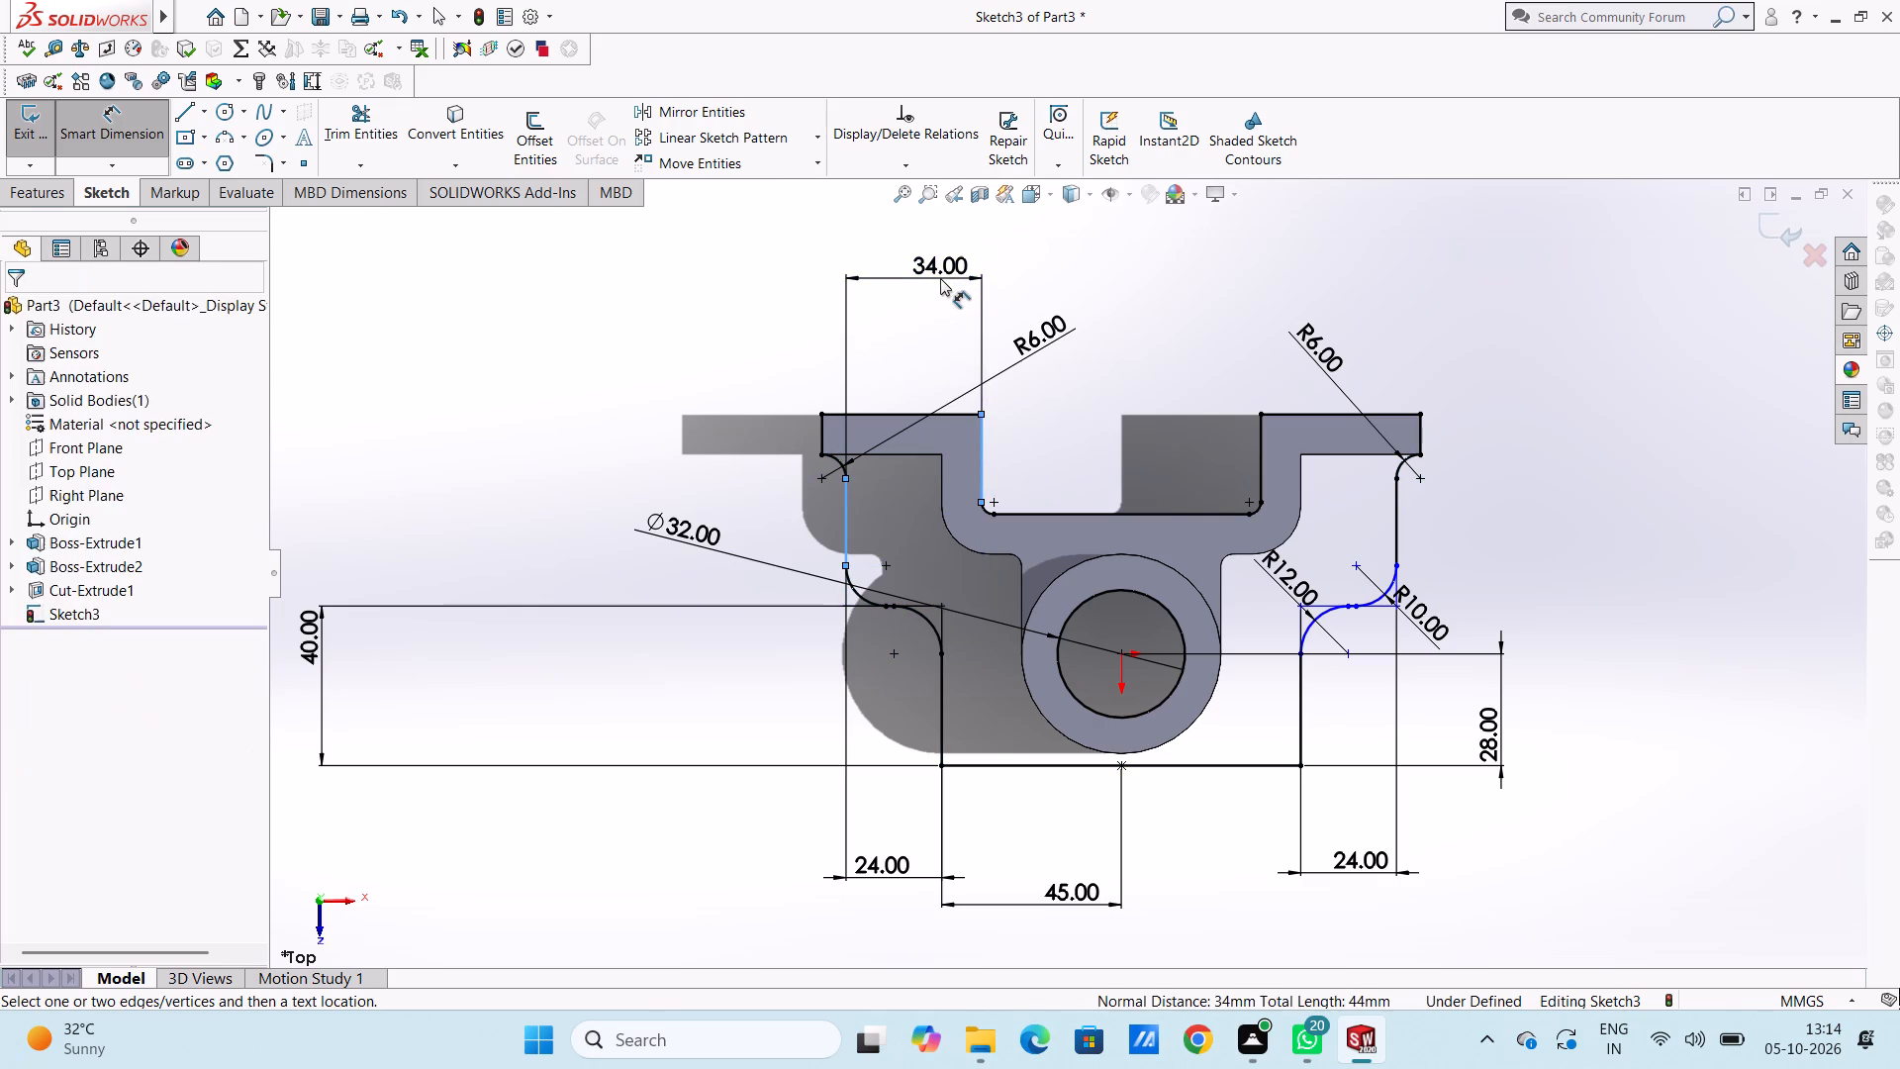
{"action": "left_click", "coordinate": [857, 245]}
{"action": "left_click", "coordinate": [730, 281]}
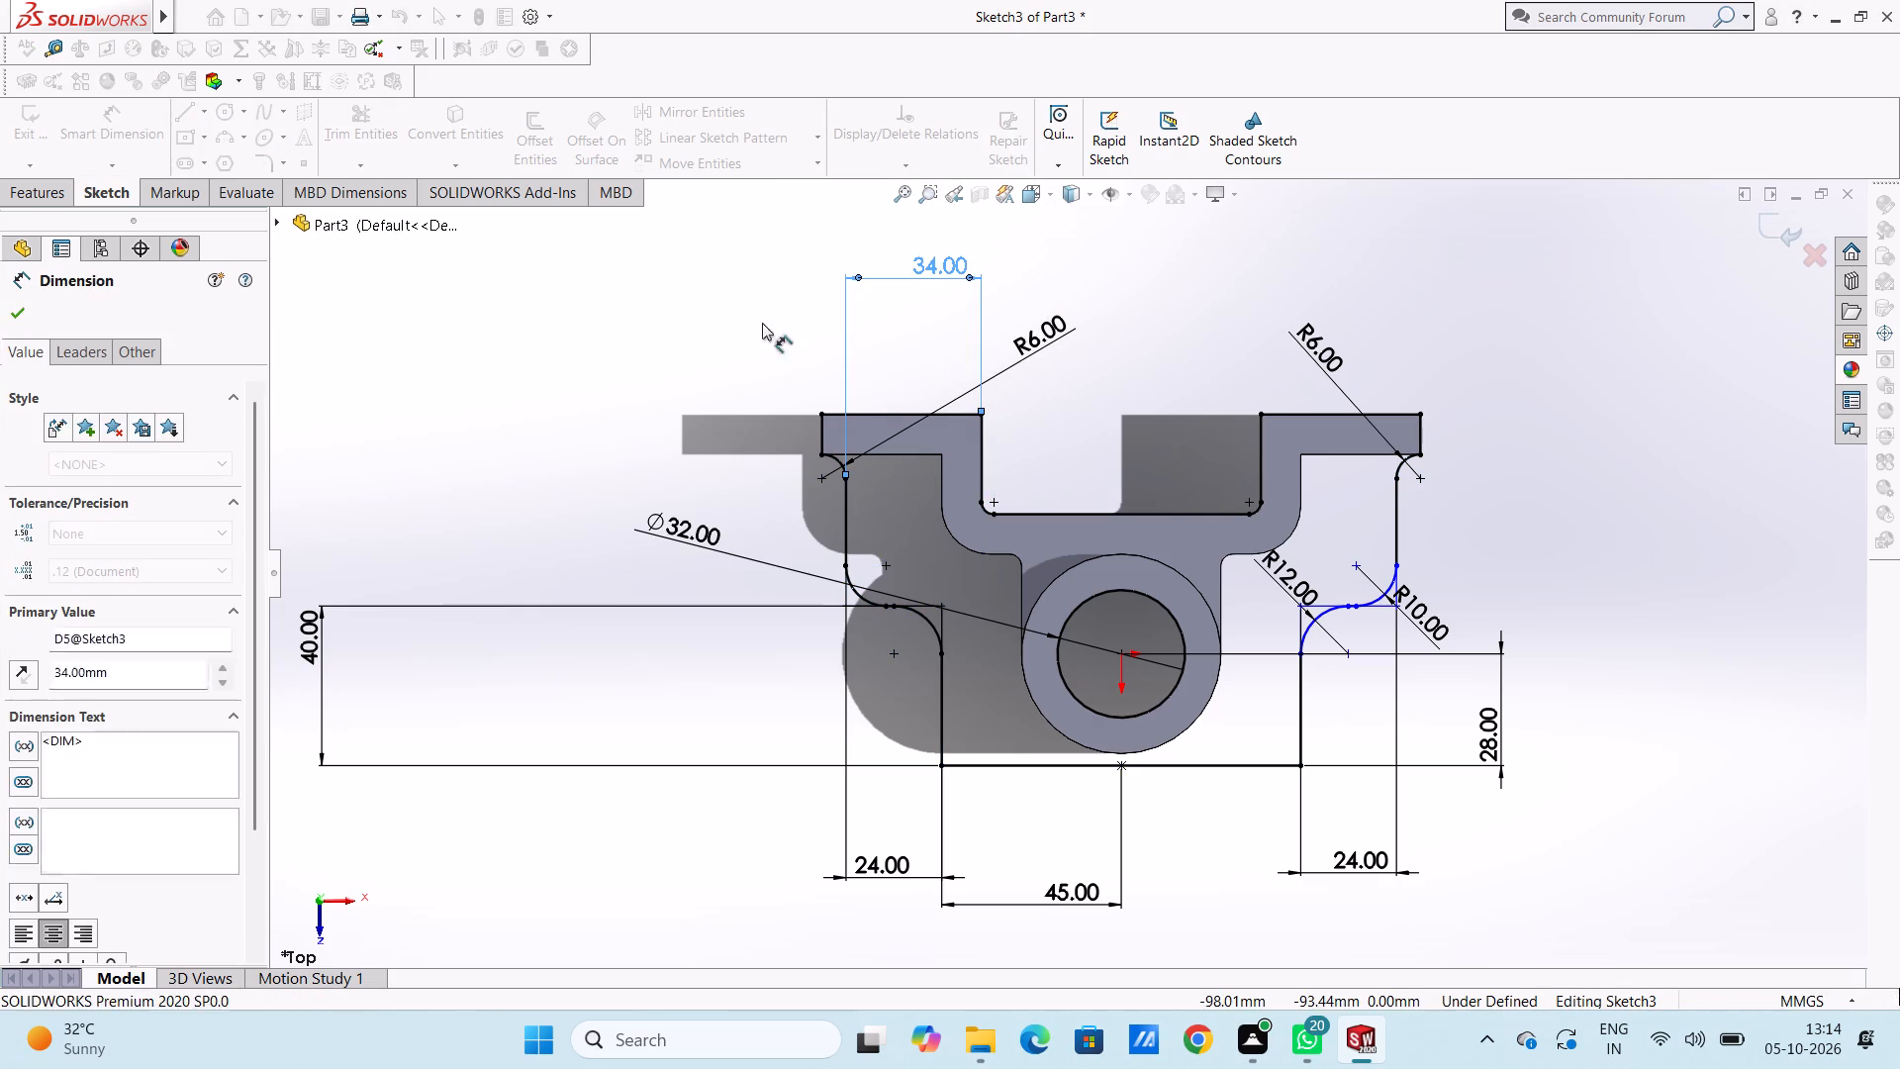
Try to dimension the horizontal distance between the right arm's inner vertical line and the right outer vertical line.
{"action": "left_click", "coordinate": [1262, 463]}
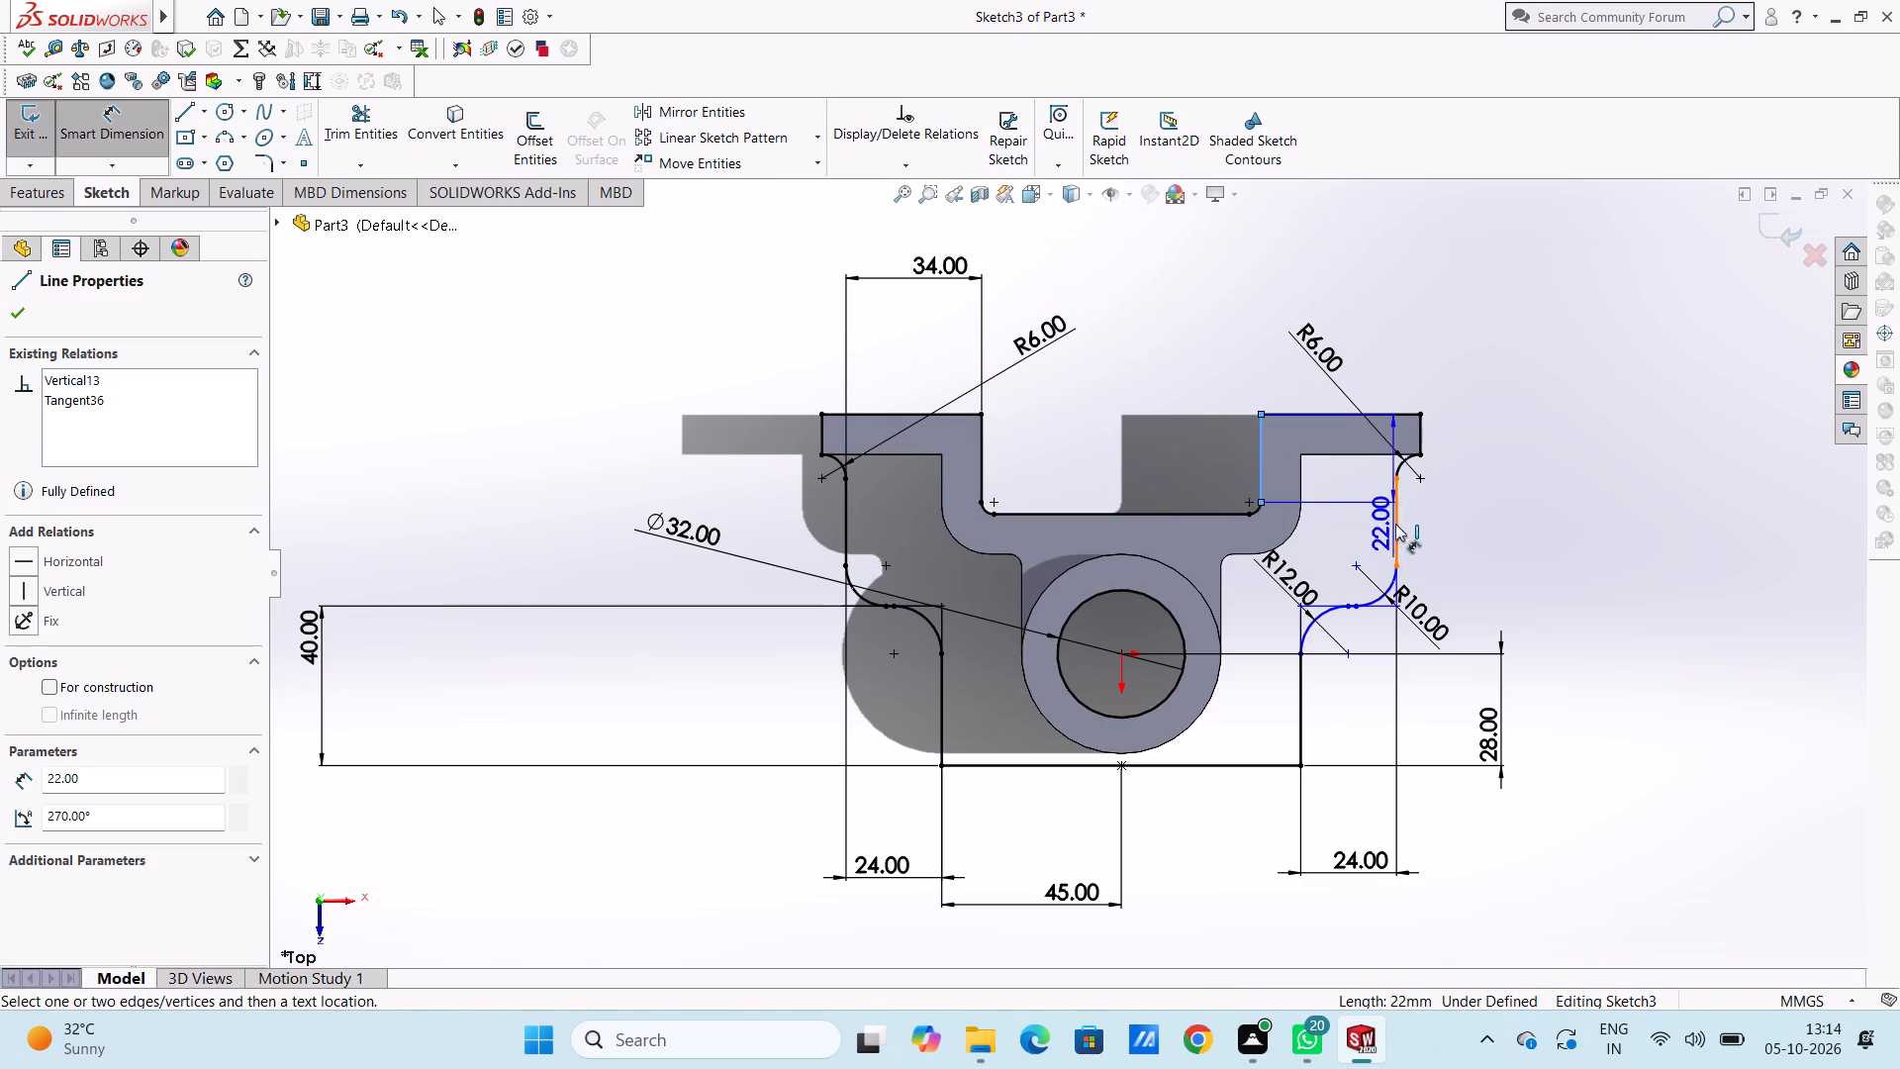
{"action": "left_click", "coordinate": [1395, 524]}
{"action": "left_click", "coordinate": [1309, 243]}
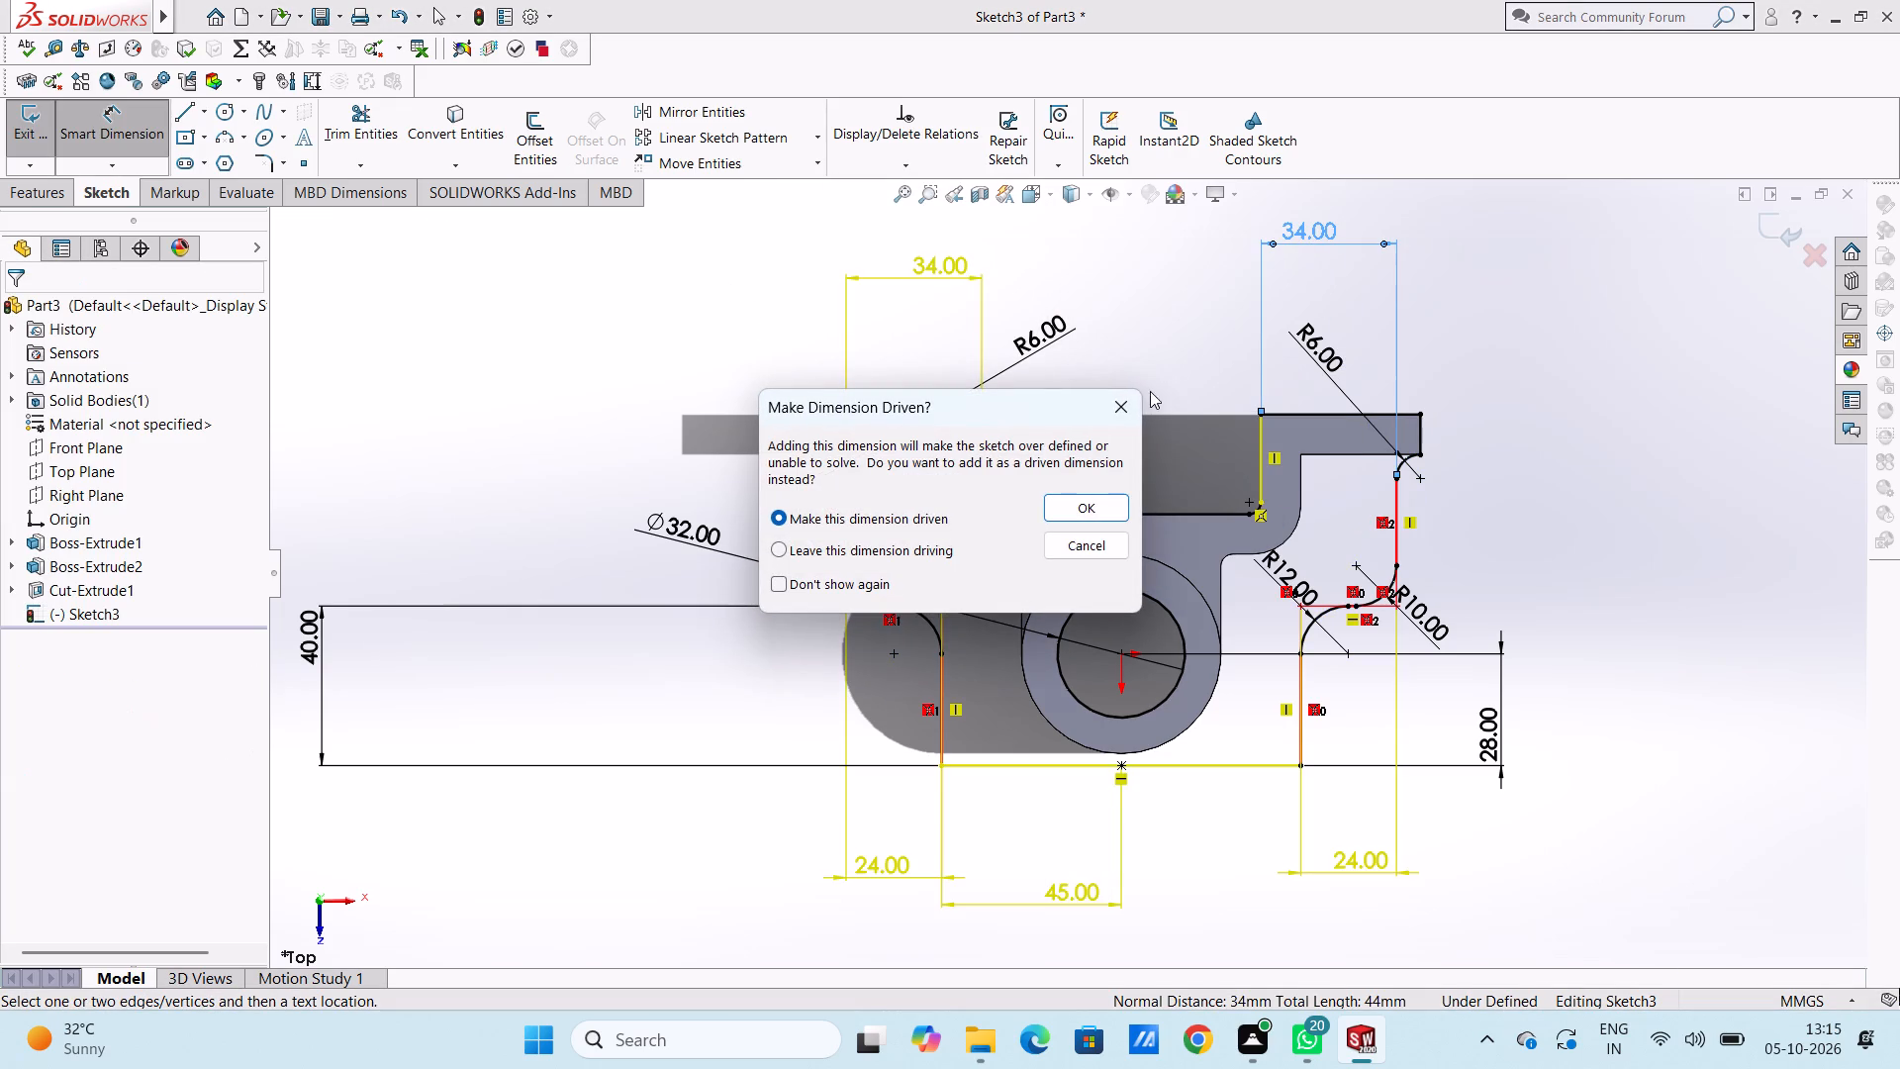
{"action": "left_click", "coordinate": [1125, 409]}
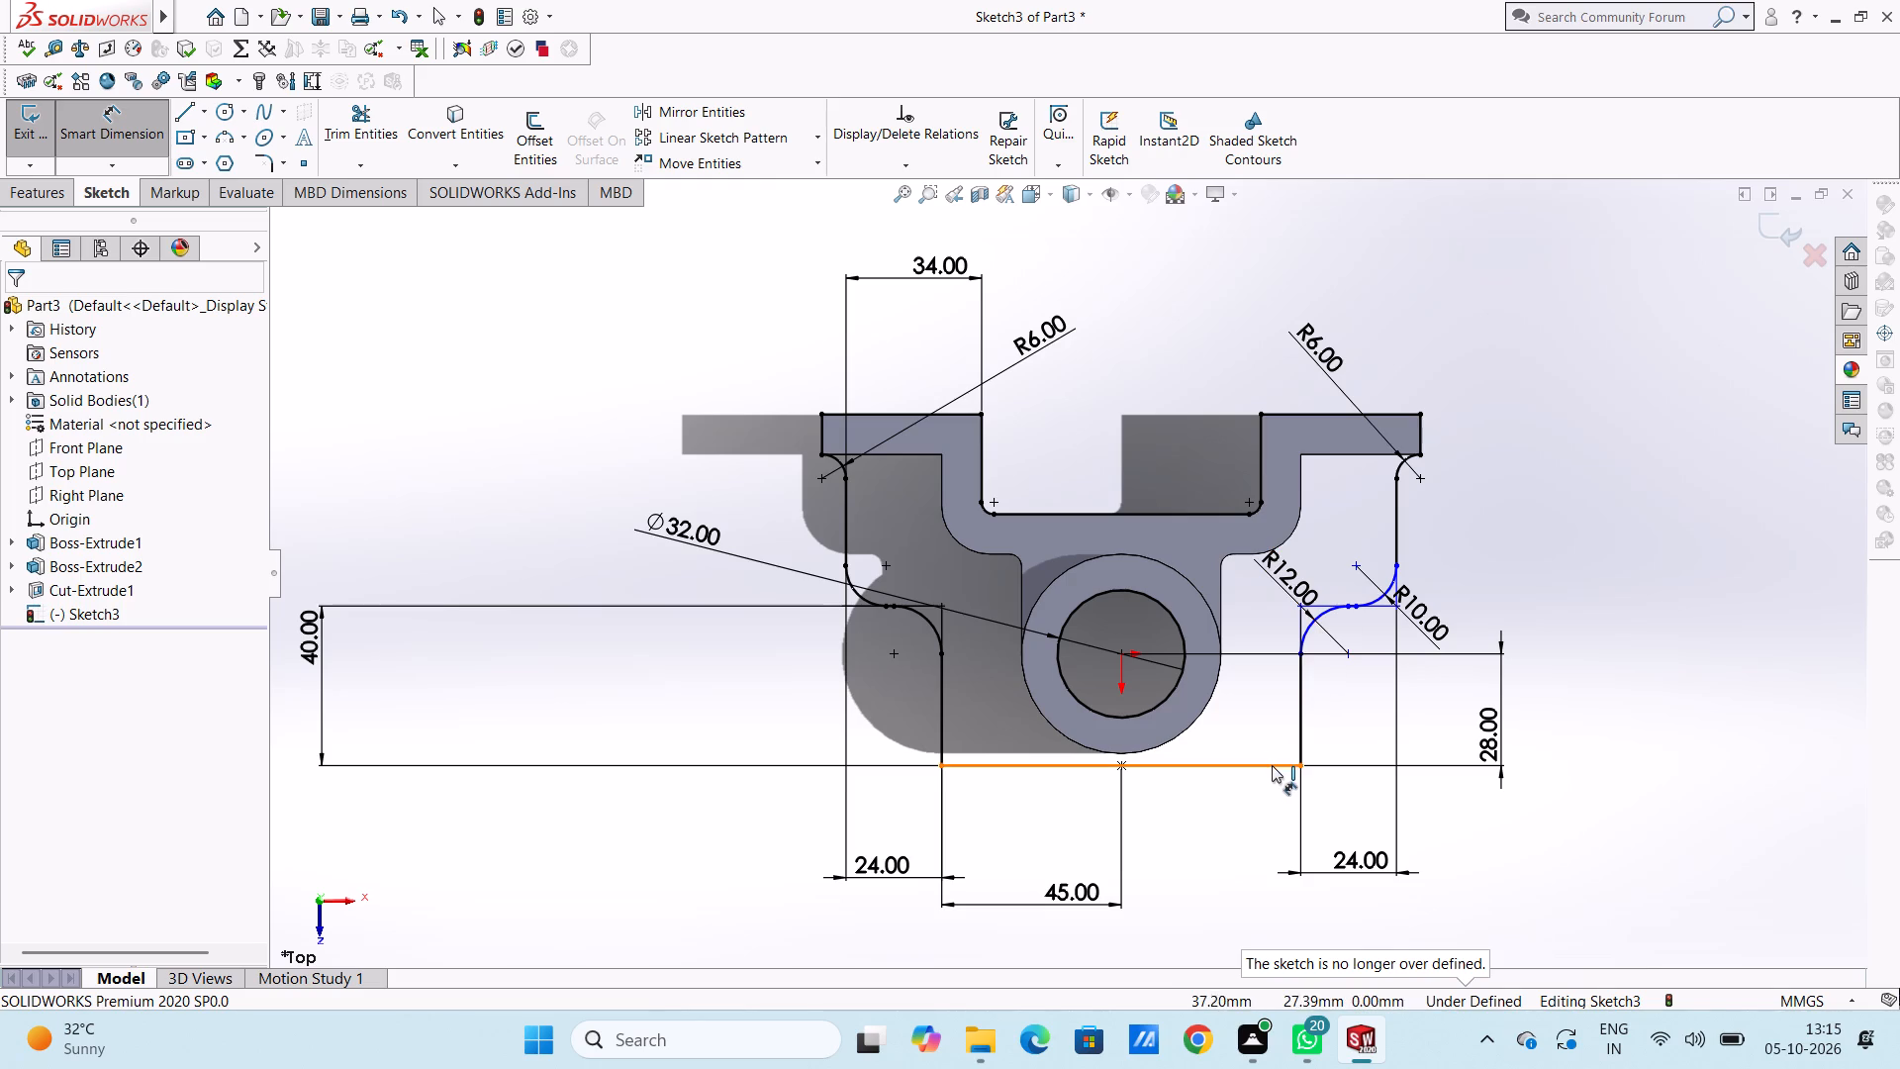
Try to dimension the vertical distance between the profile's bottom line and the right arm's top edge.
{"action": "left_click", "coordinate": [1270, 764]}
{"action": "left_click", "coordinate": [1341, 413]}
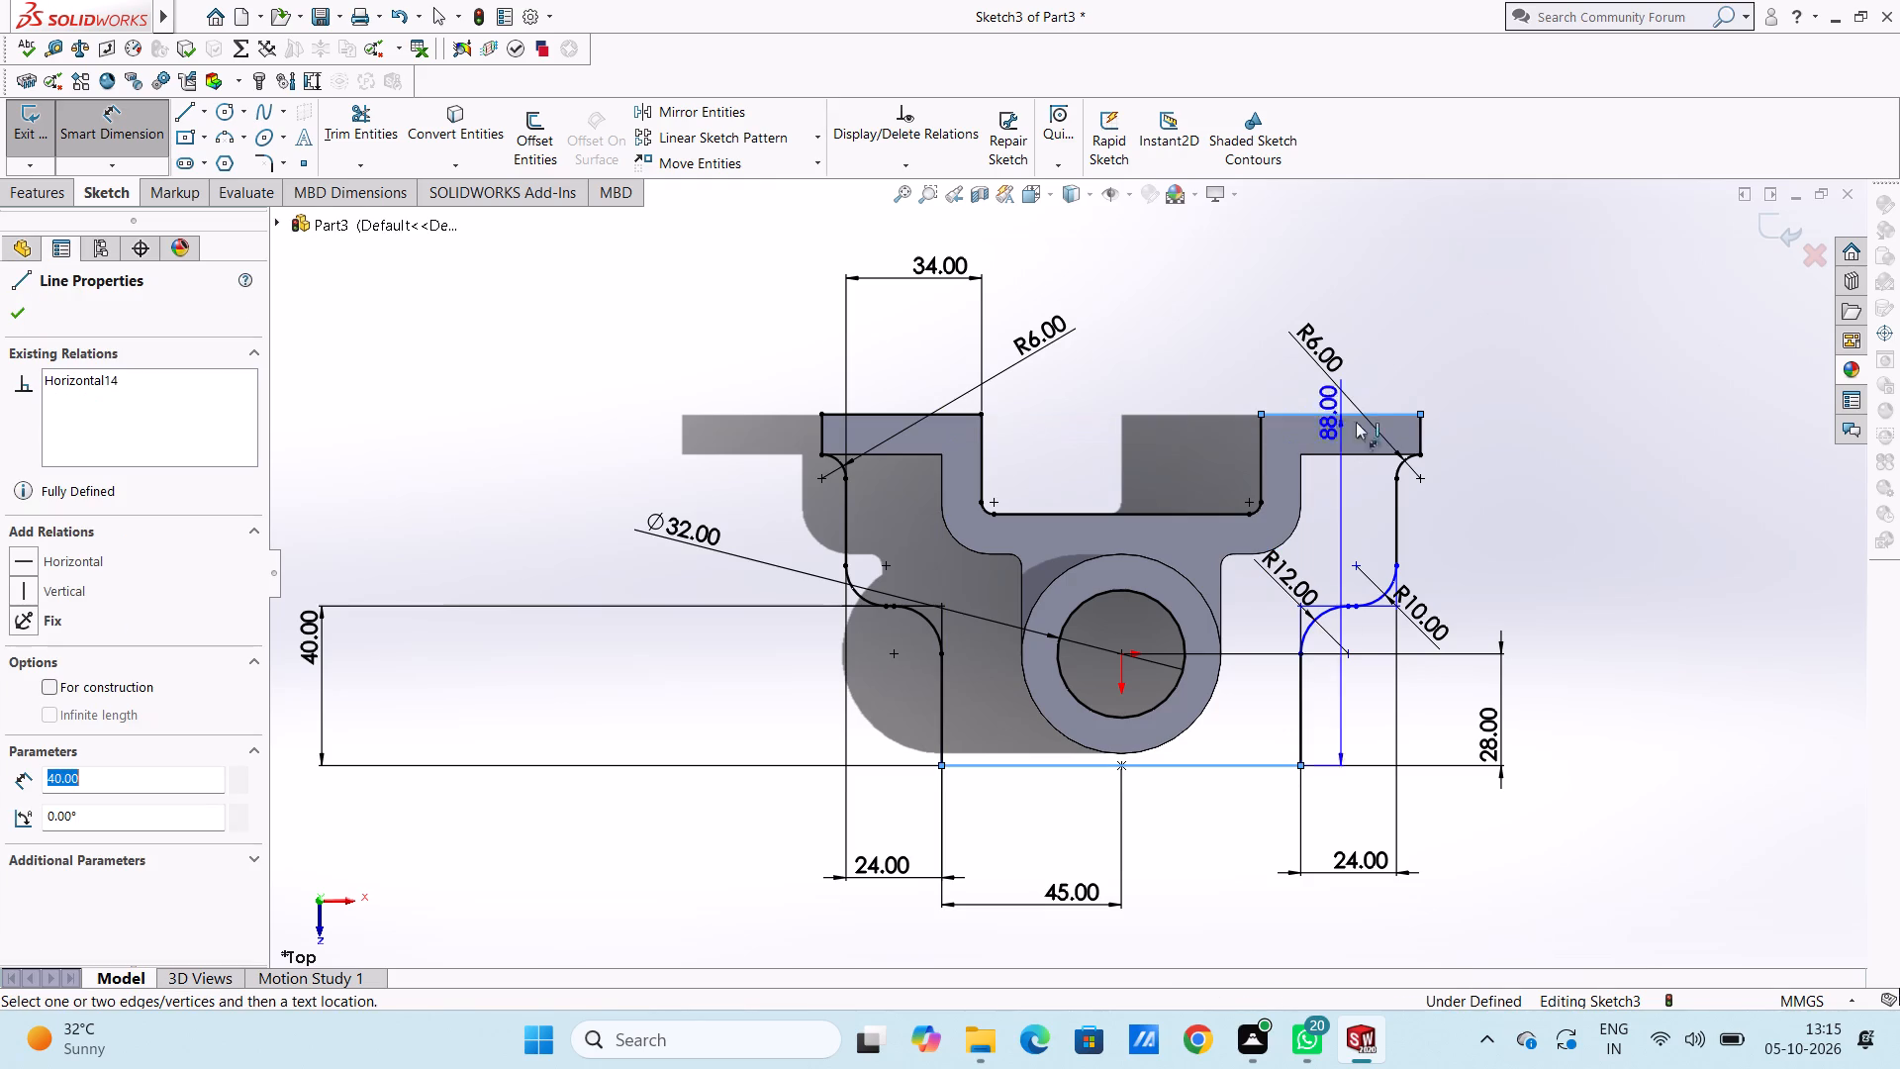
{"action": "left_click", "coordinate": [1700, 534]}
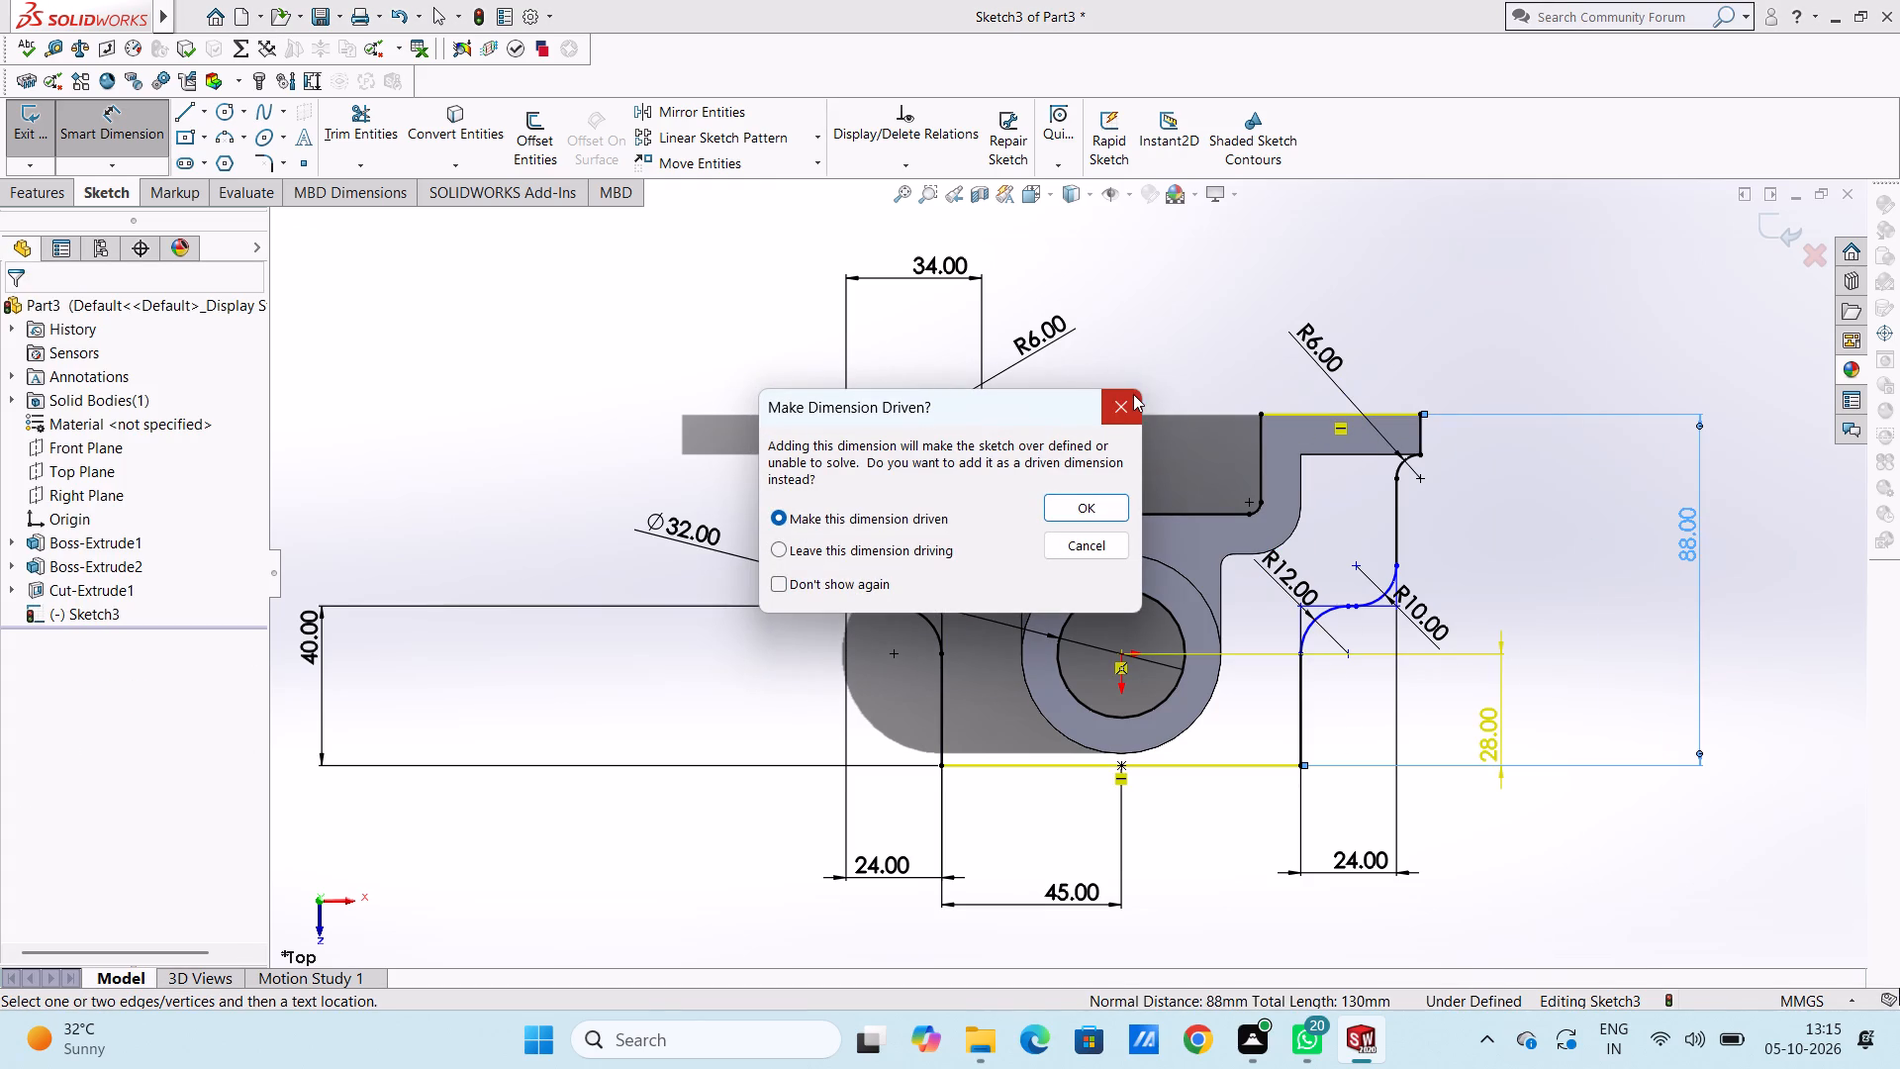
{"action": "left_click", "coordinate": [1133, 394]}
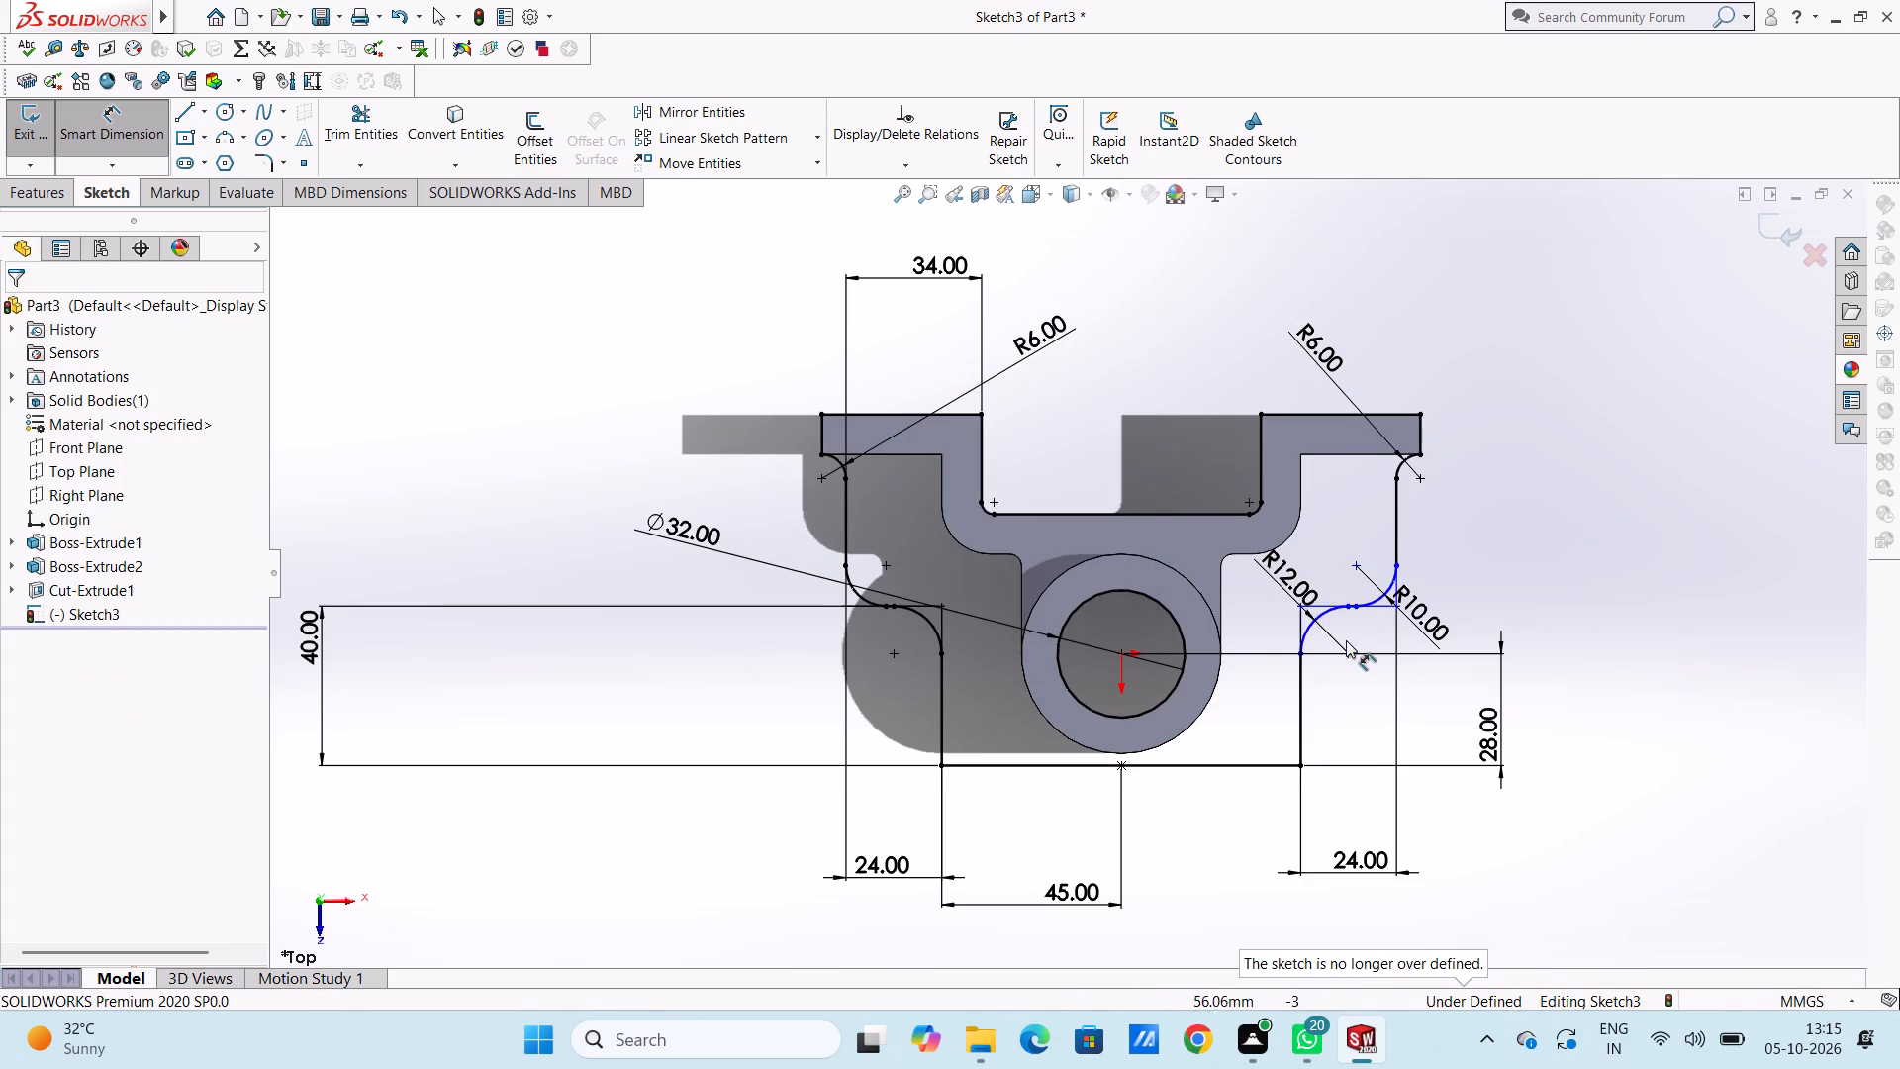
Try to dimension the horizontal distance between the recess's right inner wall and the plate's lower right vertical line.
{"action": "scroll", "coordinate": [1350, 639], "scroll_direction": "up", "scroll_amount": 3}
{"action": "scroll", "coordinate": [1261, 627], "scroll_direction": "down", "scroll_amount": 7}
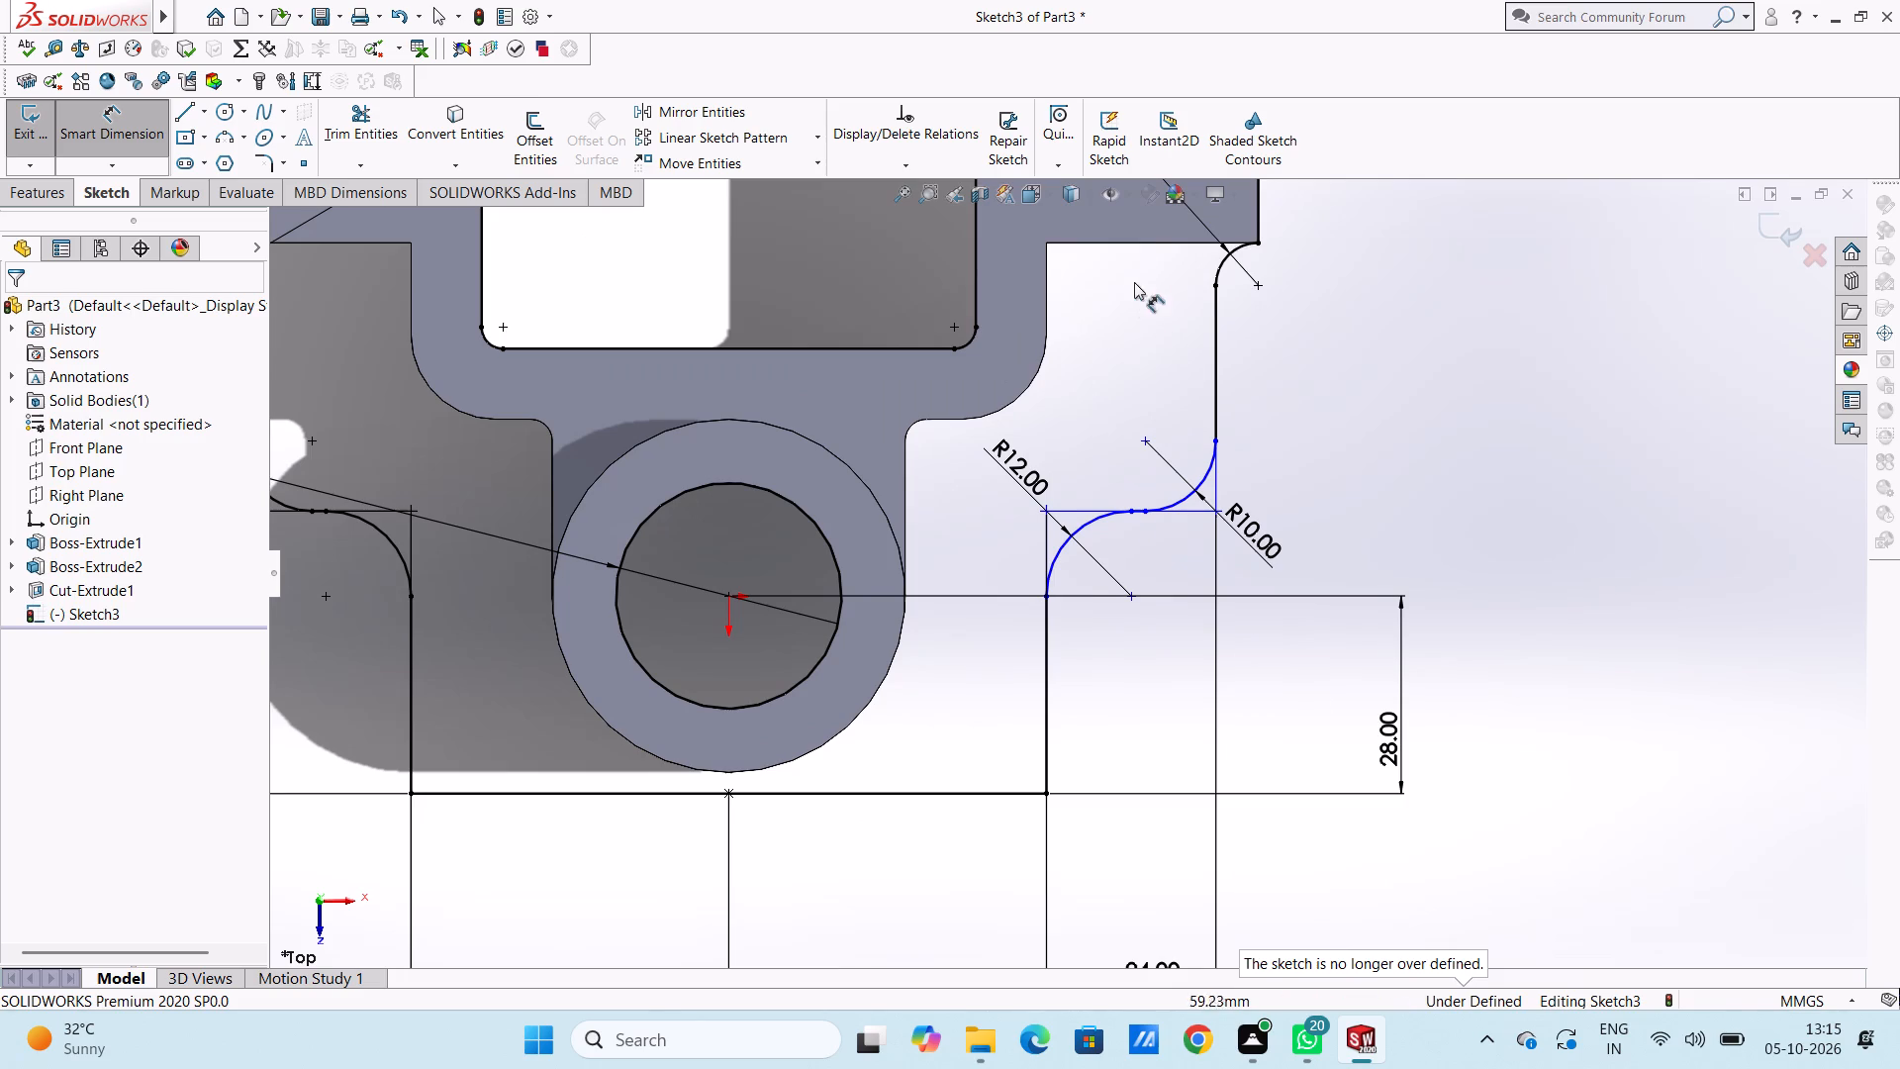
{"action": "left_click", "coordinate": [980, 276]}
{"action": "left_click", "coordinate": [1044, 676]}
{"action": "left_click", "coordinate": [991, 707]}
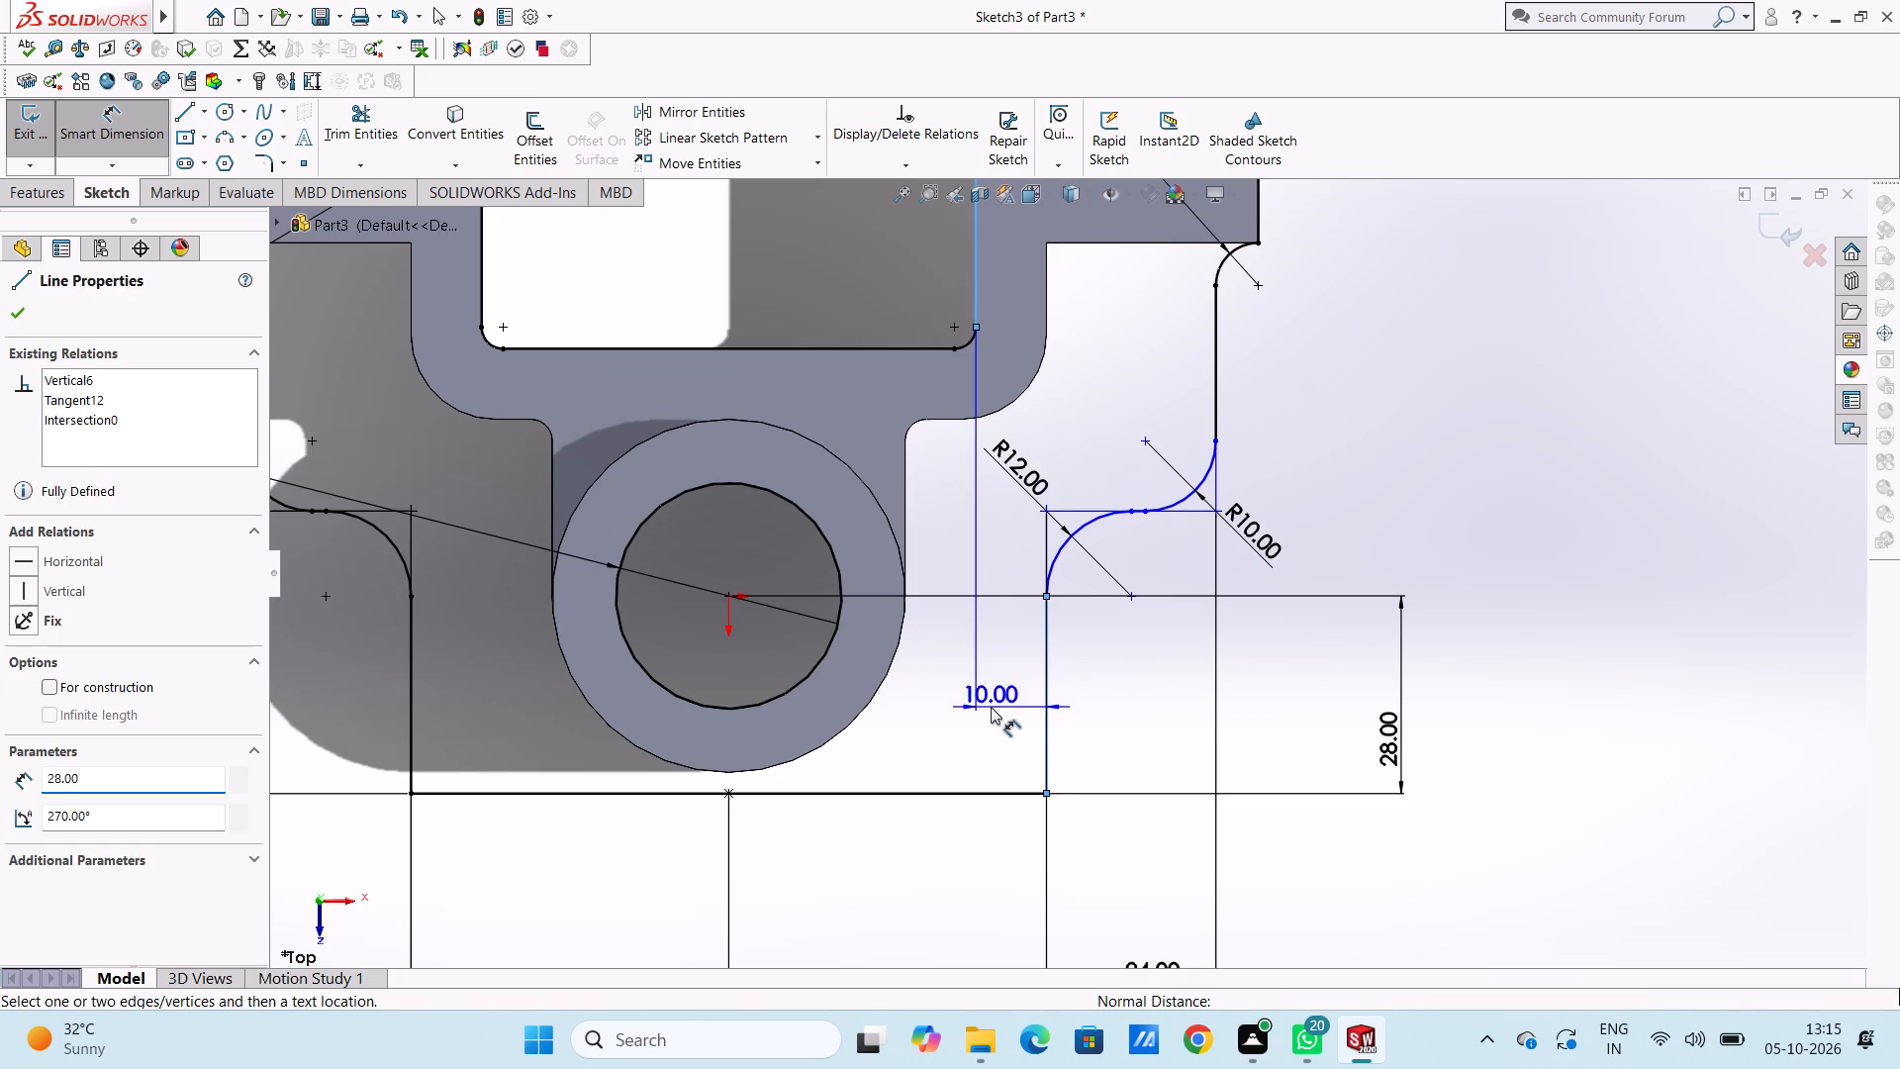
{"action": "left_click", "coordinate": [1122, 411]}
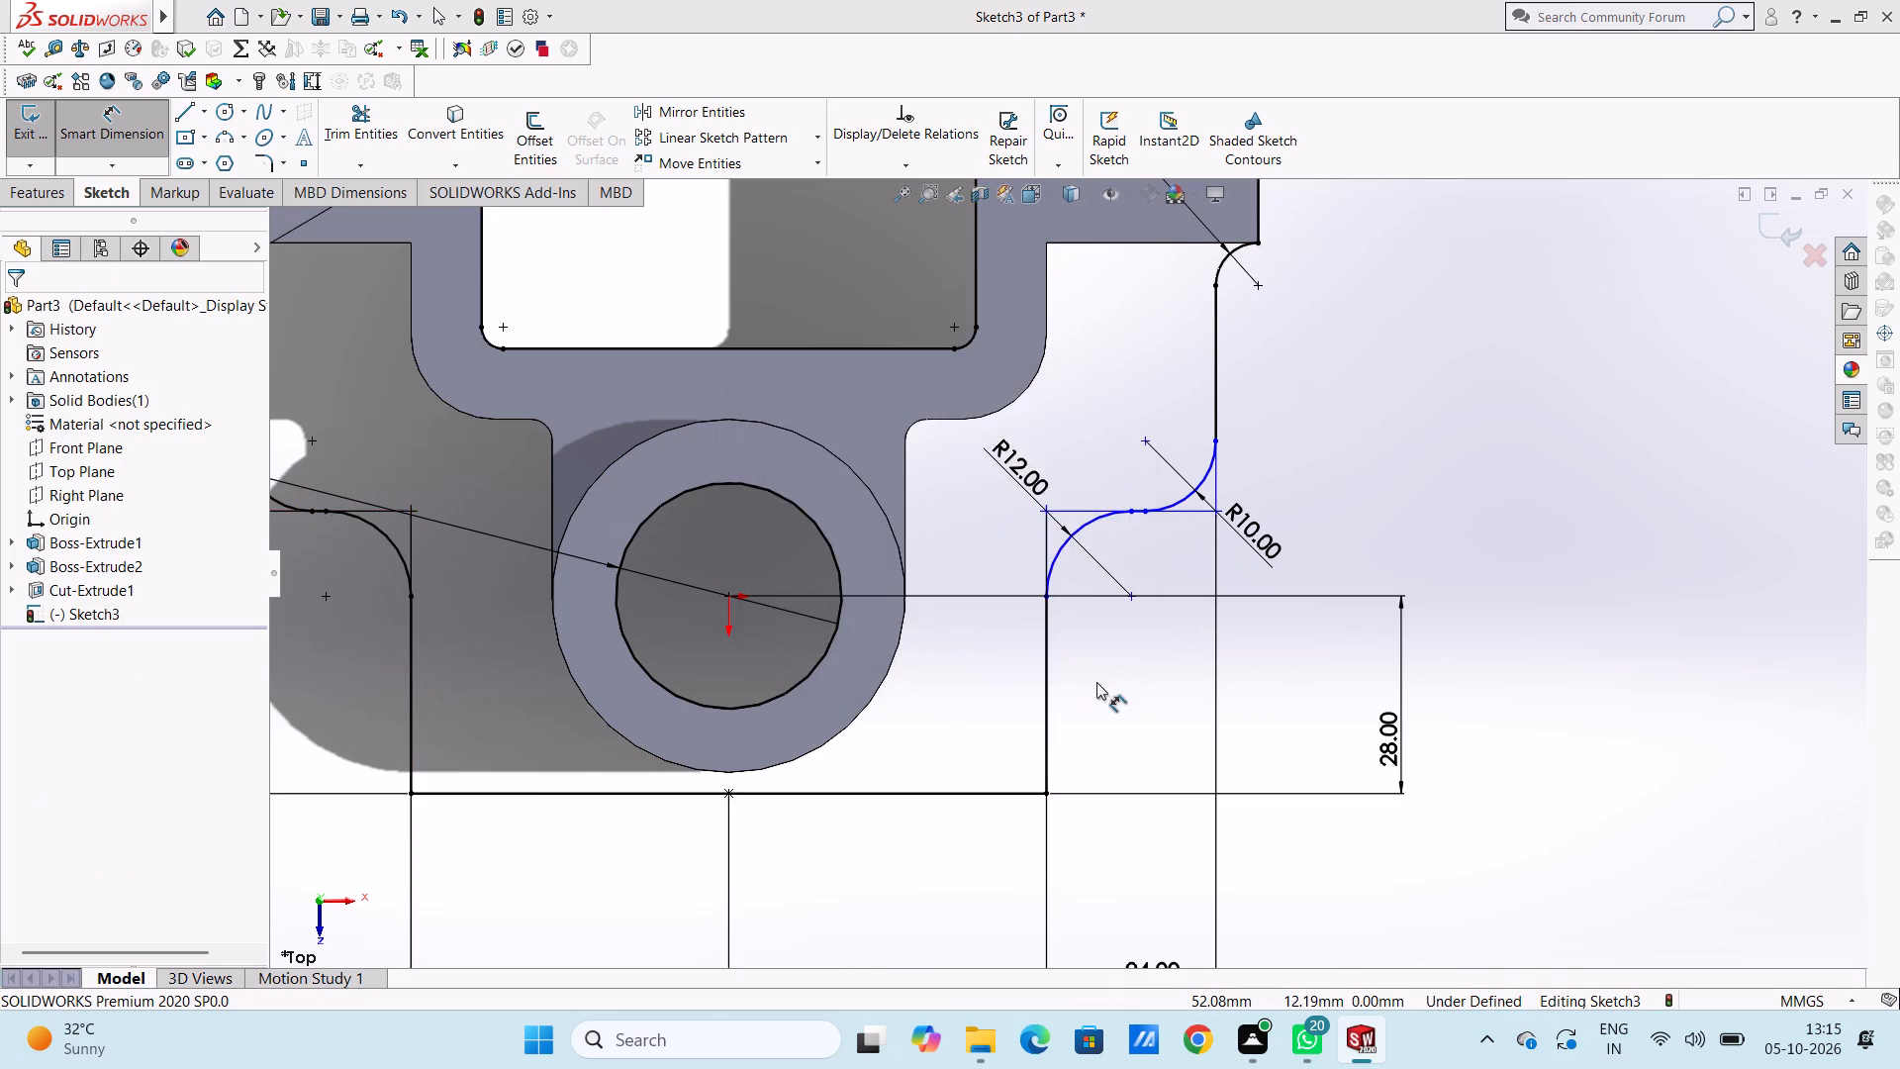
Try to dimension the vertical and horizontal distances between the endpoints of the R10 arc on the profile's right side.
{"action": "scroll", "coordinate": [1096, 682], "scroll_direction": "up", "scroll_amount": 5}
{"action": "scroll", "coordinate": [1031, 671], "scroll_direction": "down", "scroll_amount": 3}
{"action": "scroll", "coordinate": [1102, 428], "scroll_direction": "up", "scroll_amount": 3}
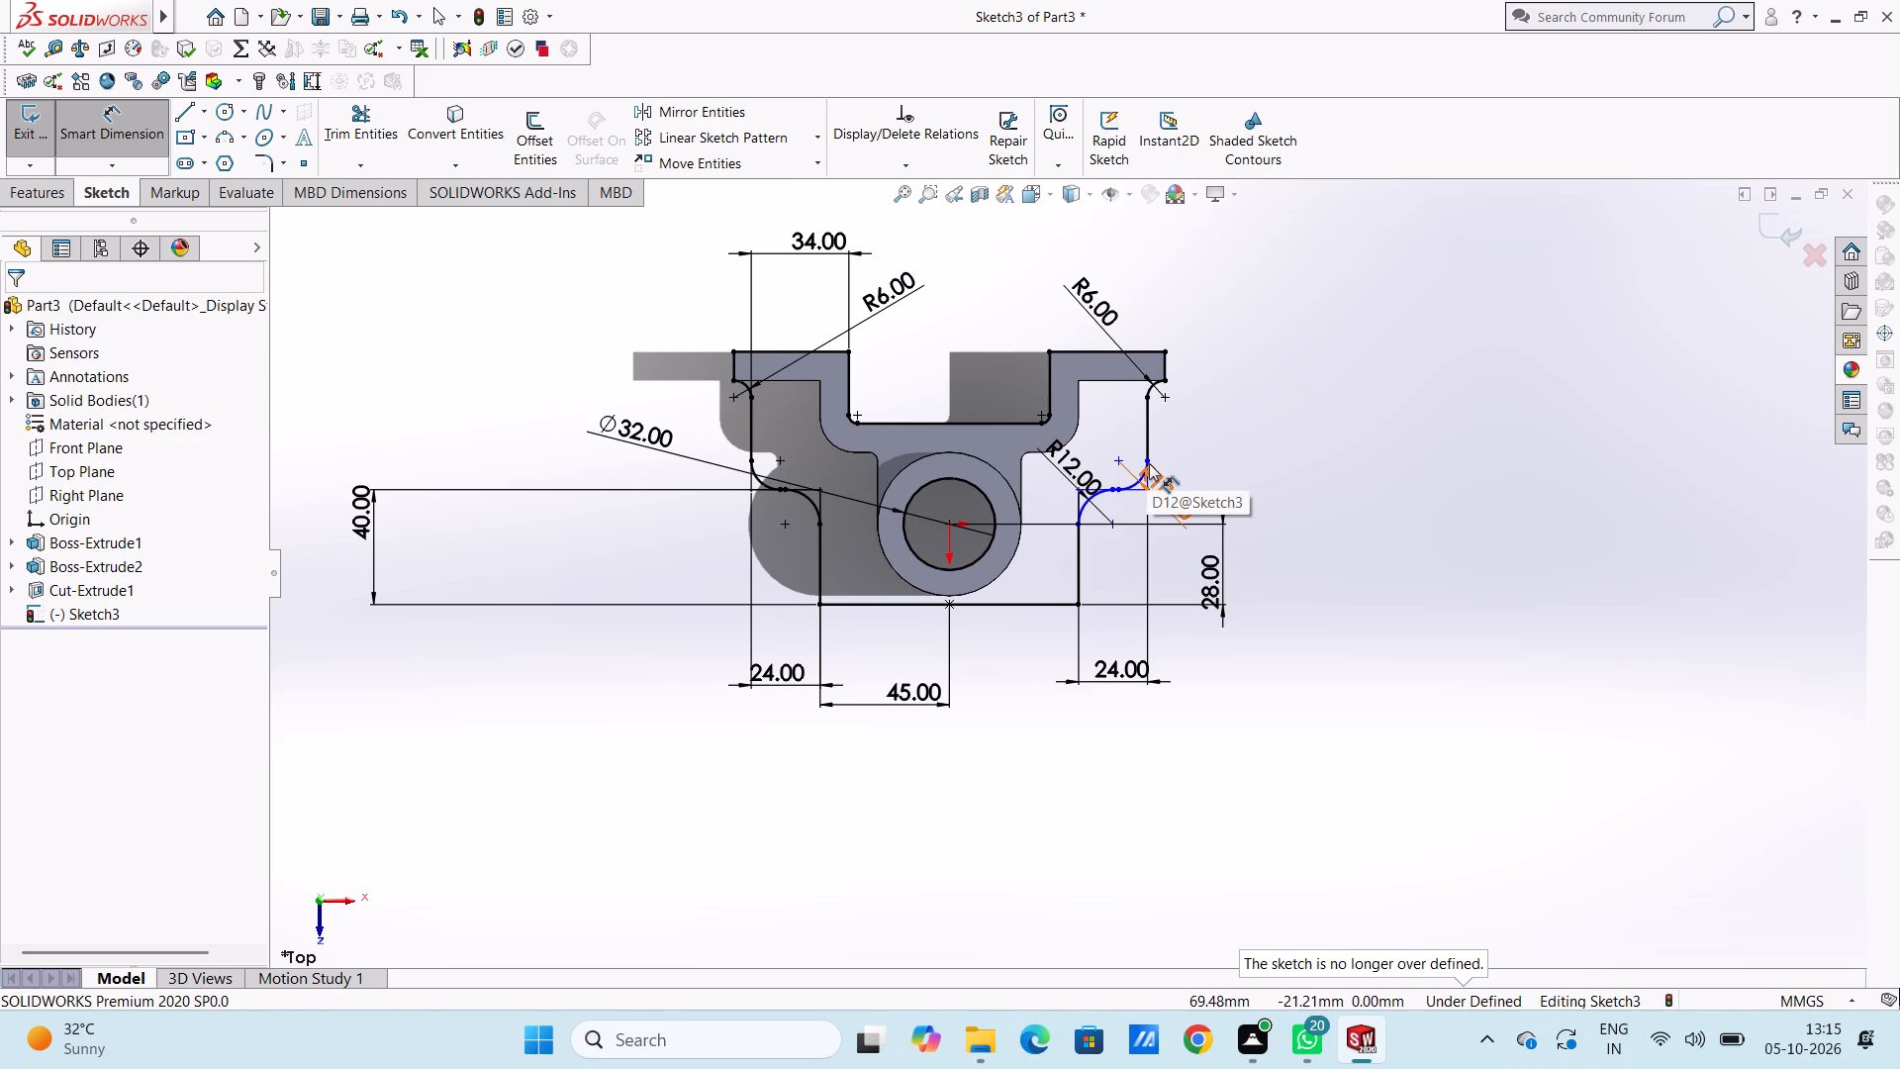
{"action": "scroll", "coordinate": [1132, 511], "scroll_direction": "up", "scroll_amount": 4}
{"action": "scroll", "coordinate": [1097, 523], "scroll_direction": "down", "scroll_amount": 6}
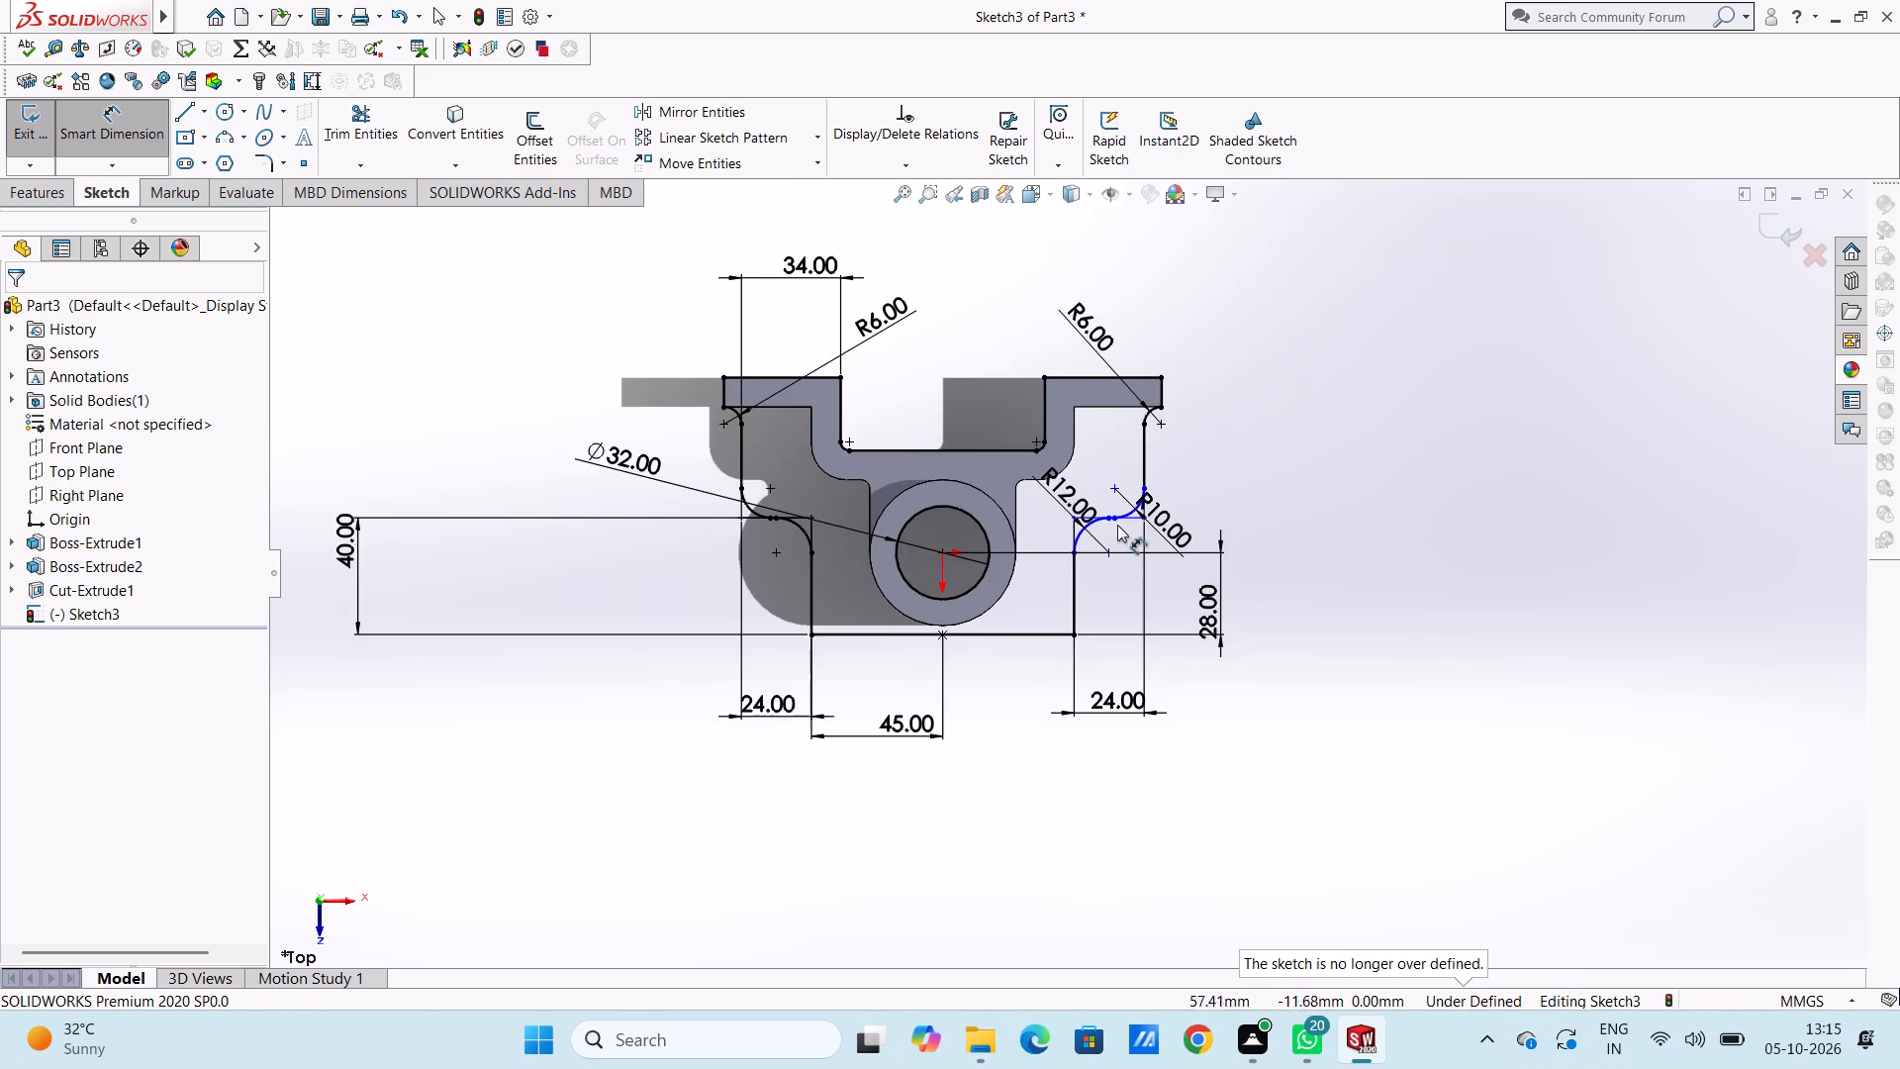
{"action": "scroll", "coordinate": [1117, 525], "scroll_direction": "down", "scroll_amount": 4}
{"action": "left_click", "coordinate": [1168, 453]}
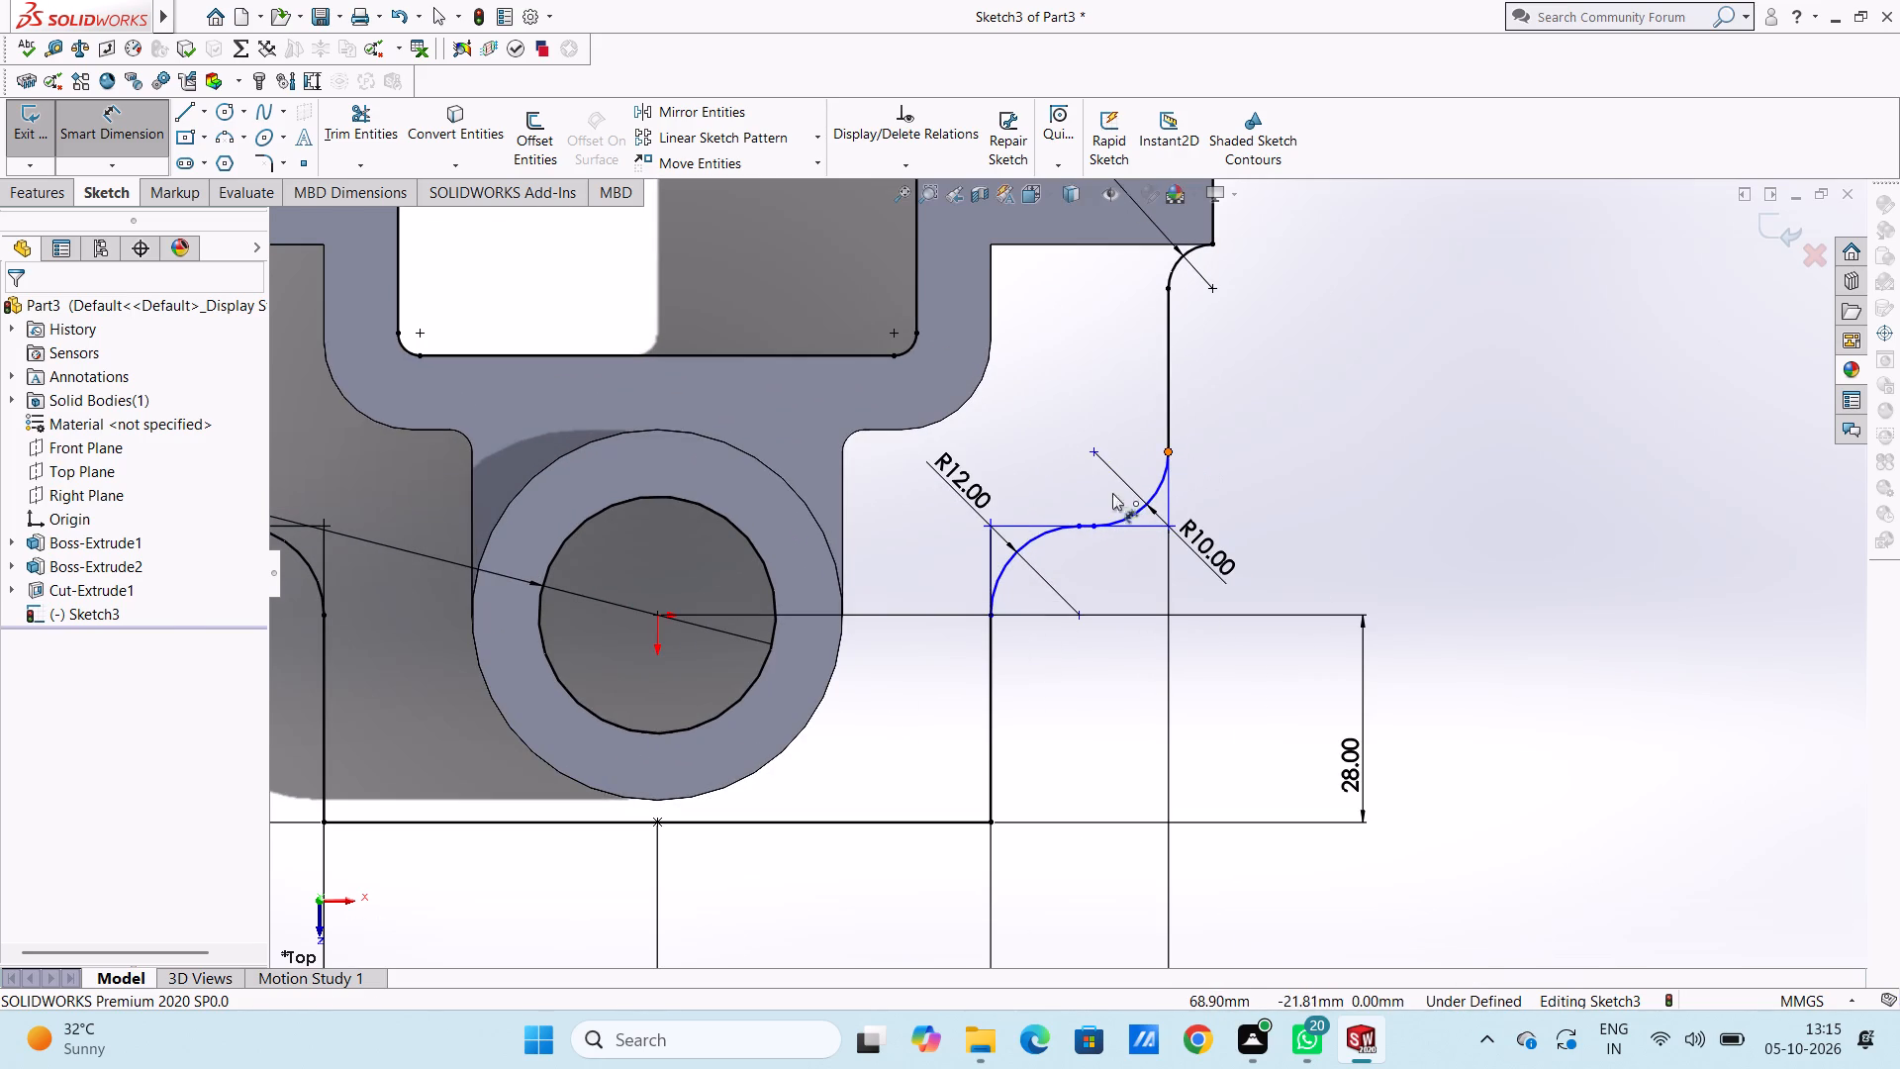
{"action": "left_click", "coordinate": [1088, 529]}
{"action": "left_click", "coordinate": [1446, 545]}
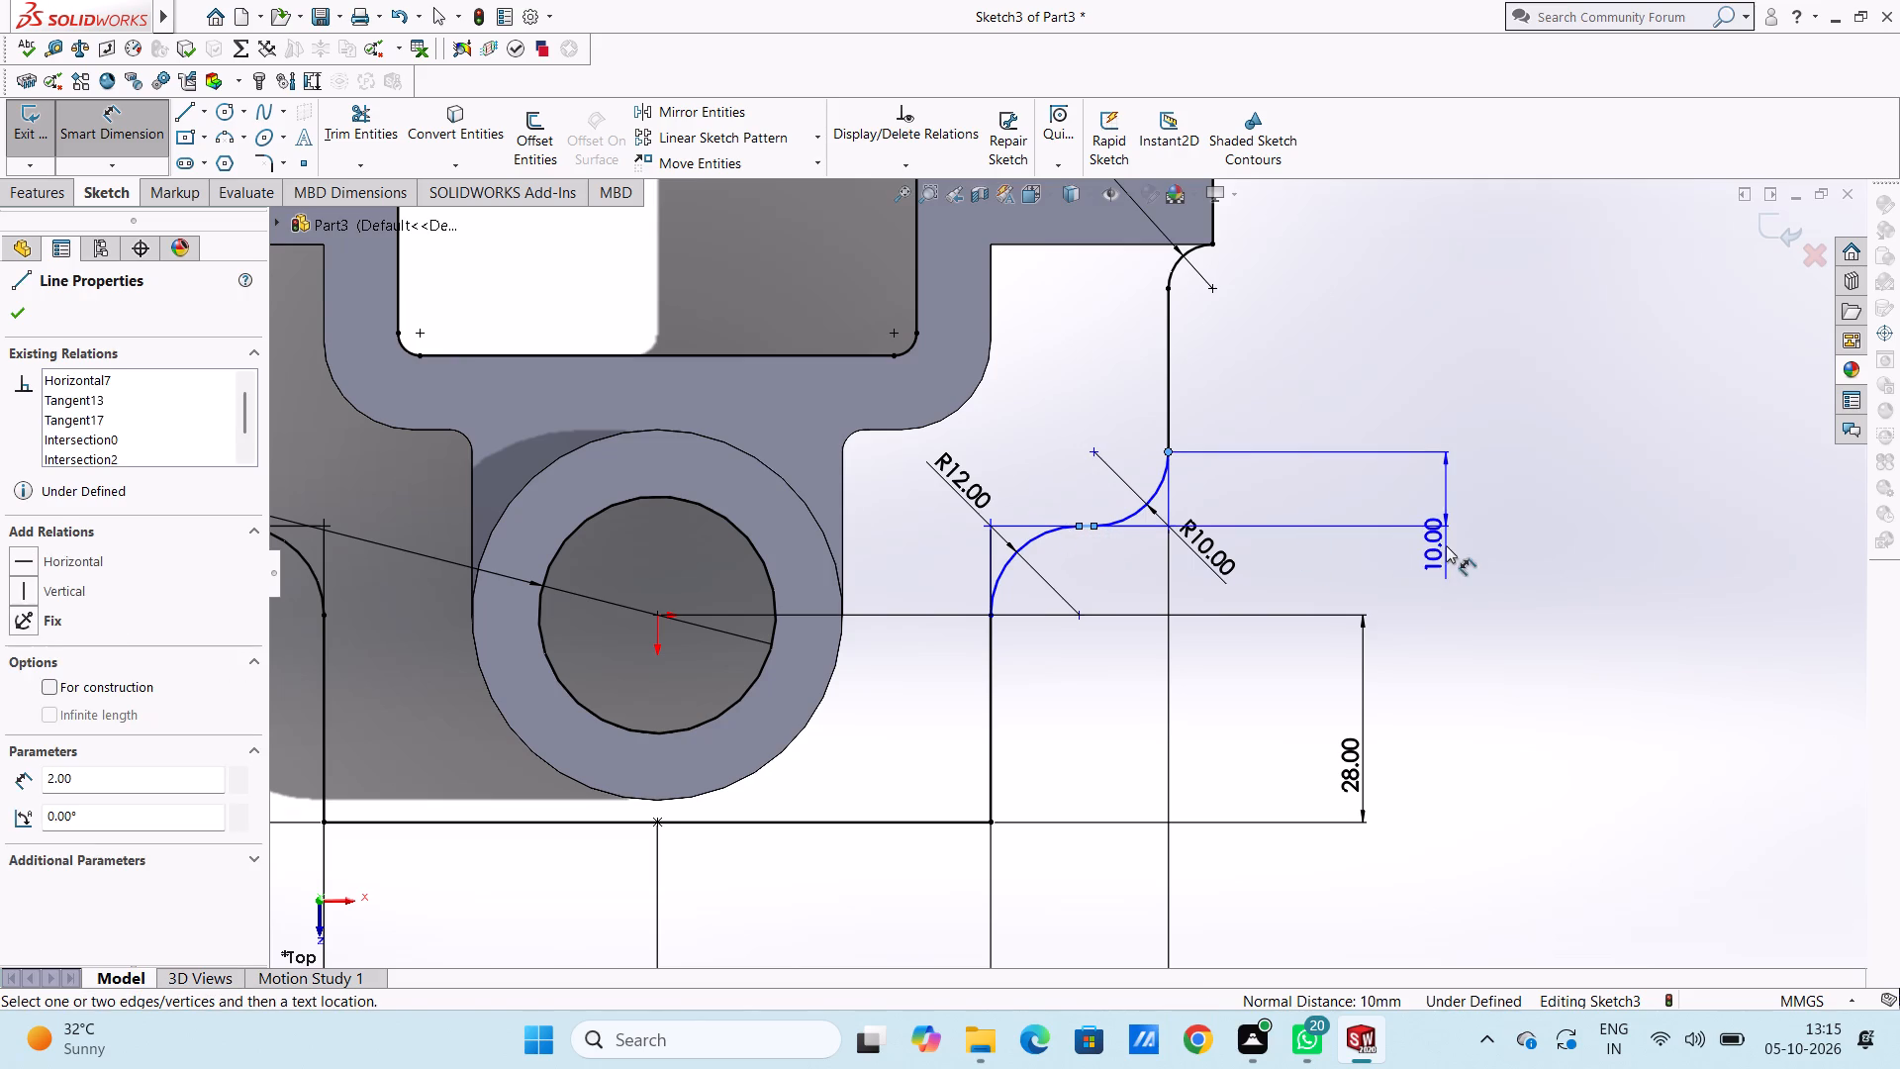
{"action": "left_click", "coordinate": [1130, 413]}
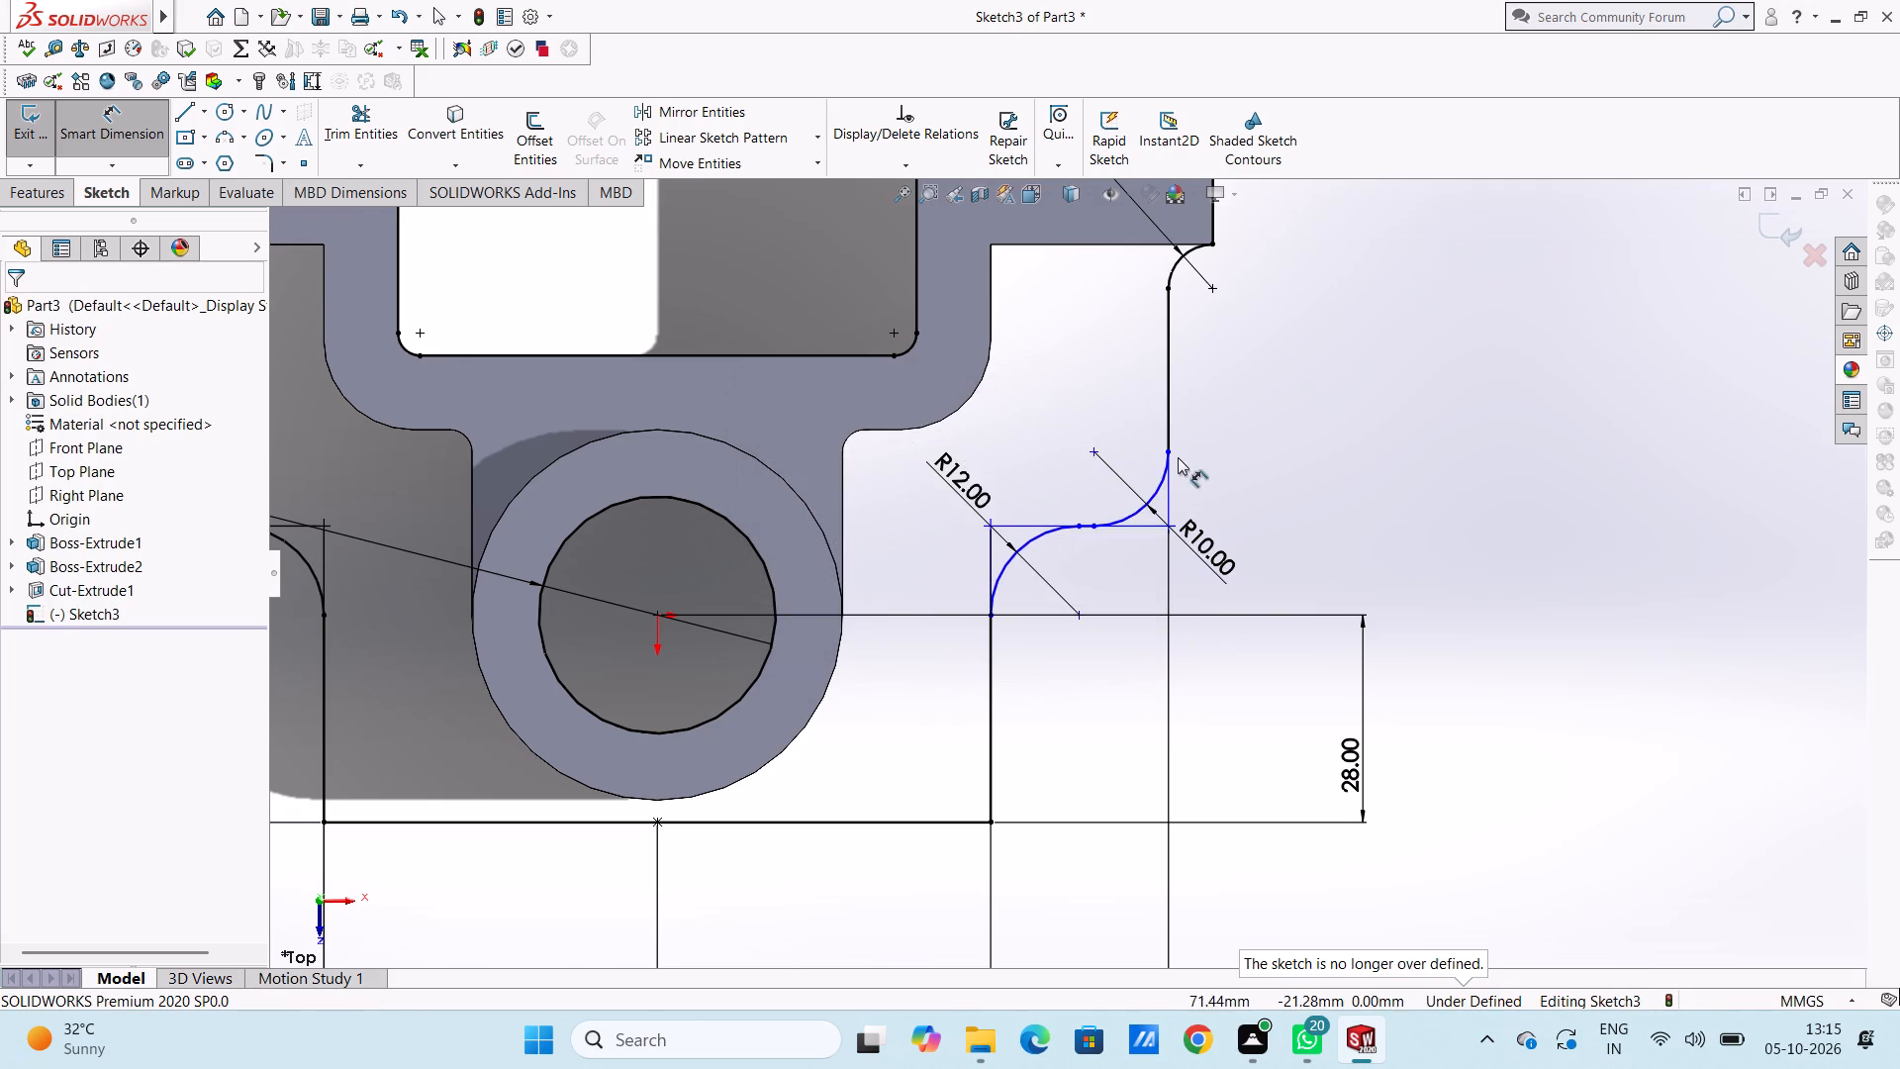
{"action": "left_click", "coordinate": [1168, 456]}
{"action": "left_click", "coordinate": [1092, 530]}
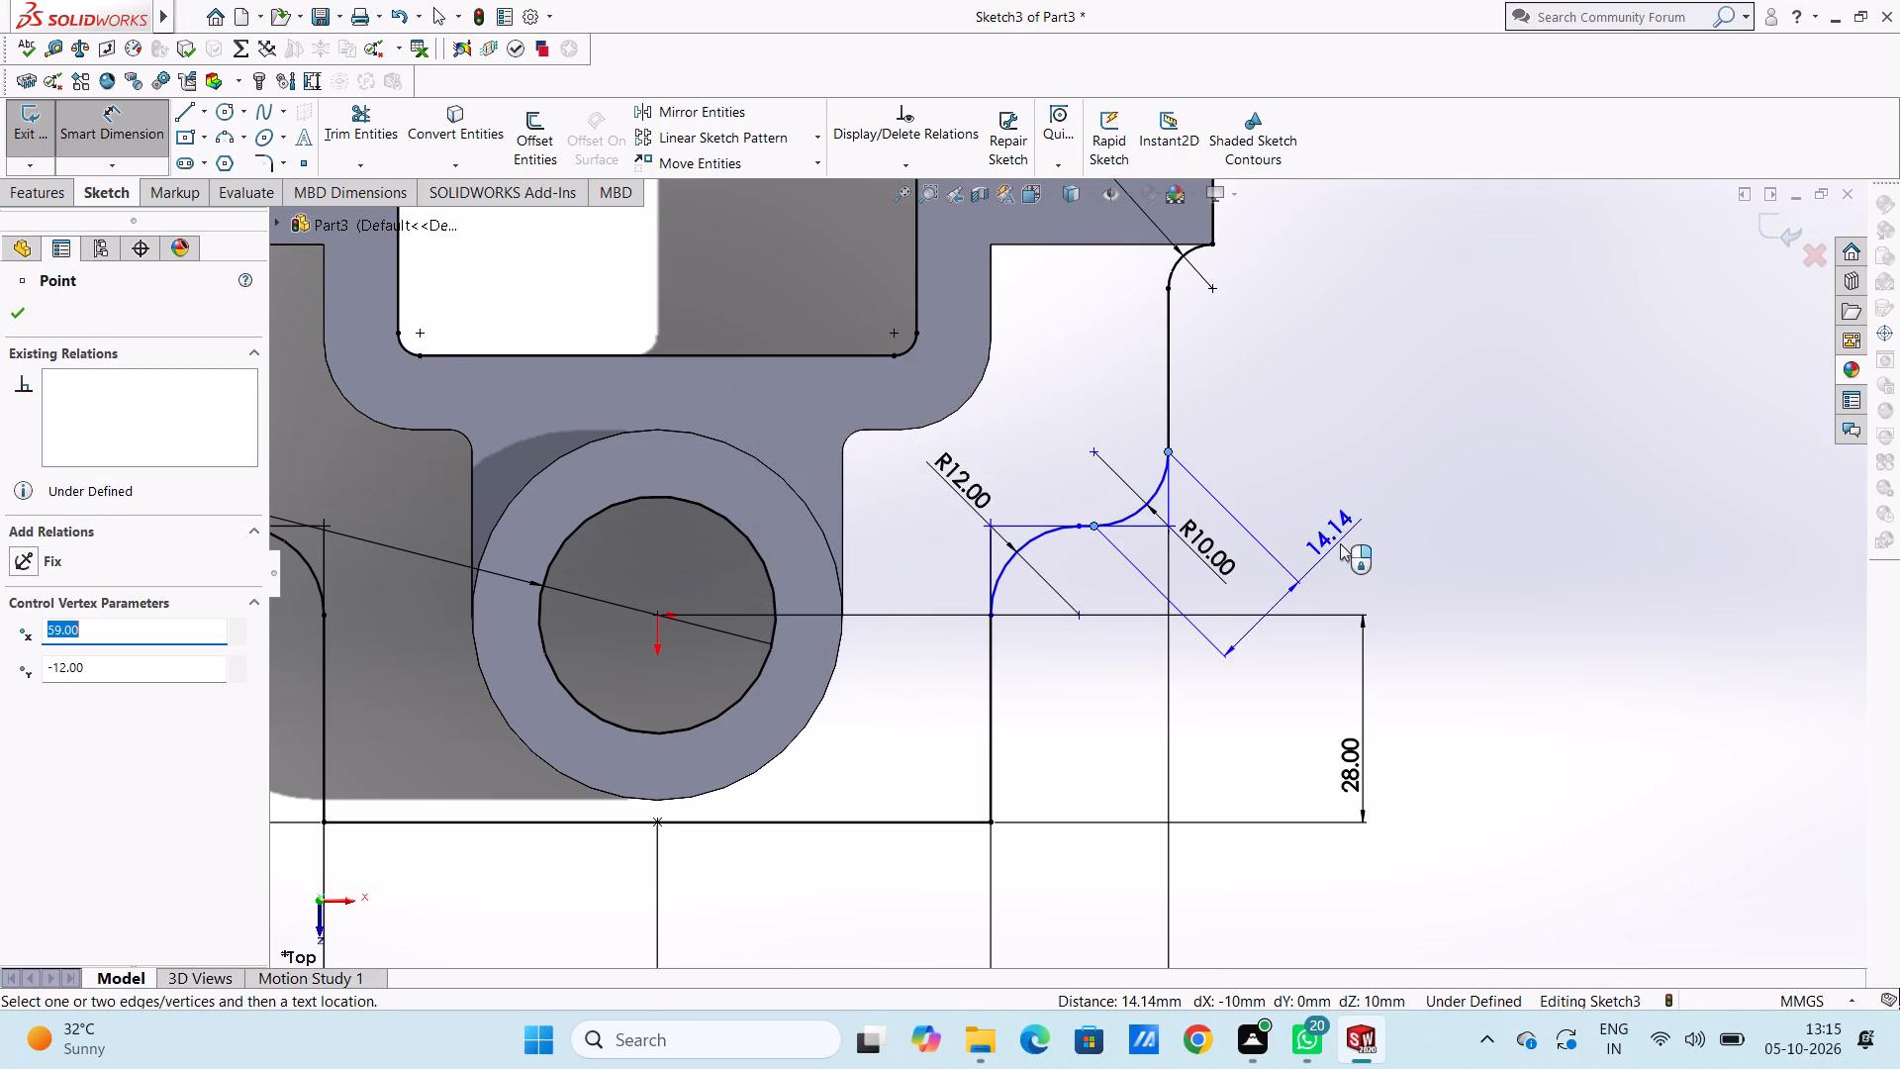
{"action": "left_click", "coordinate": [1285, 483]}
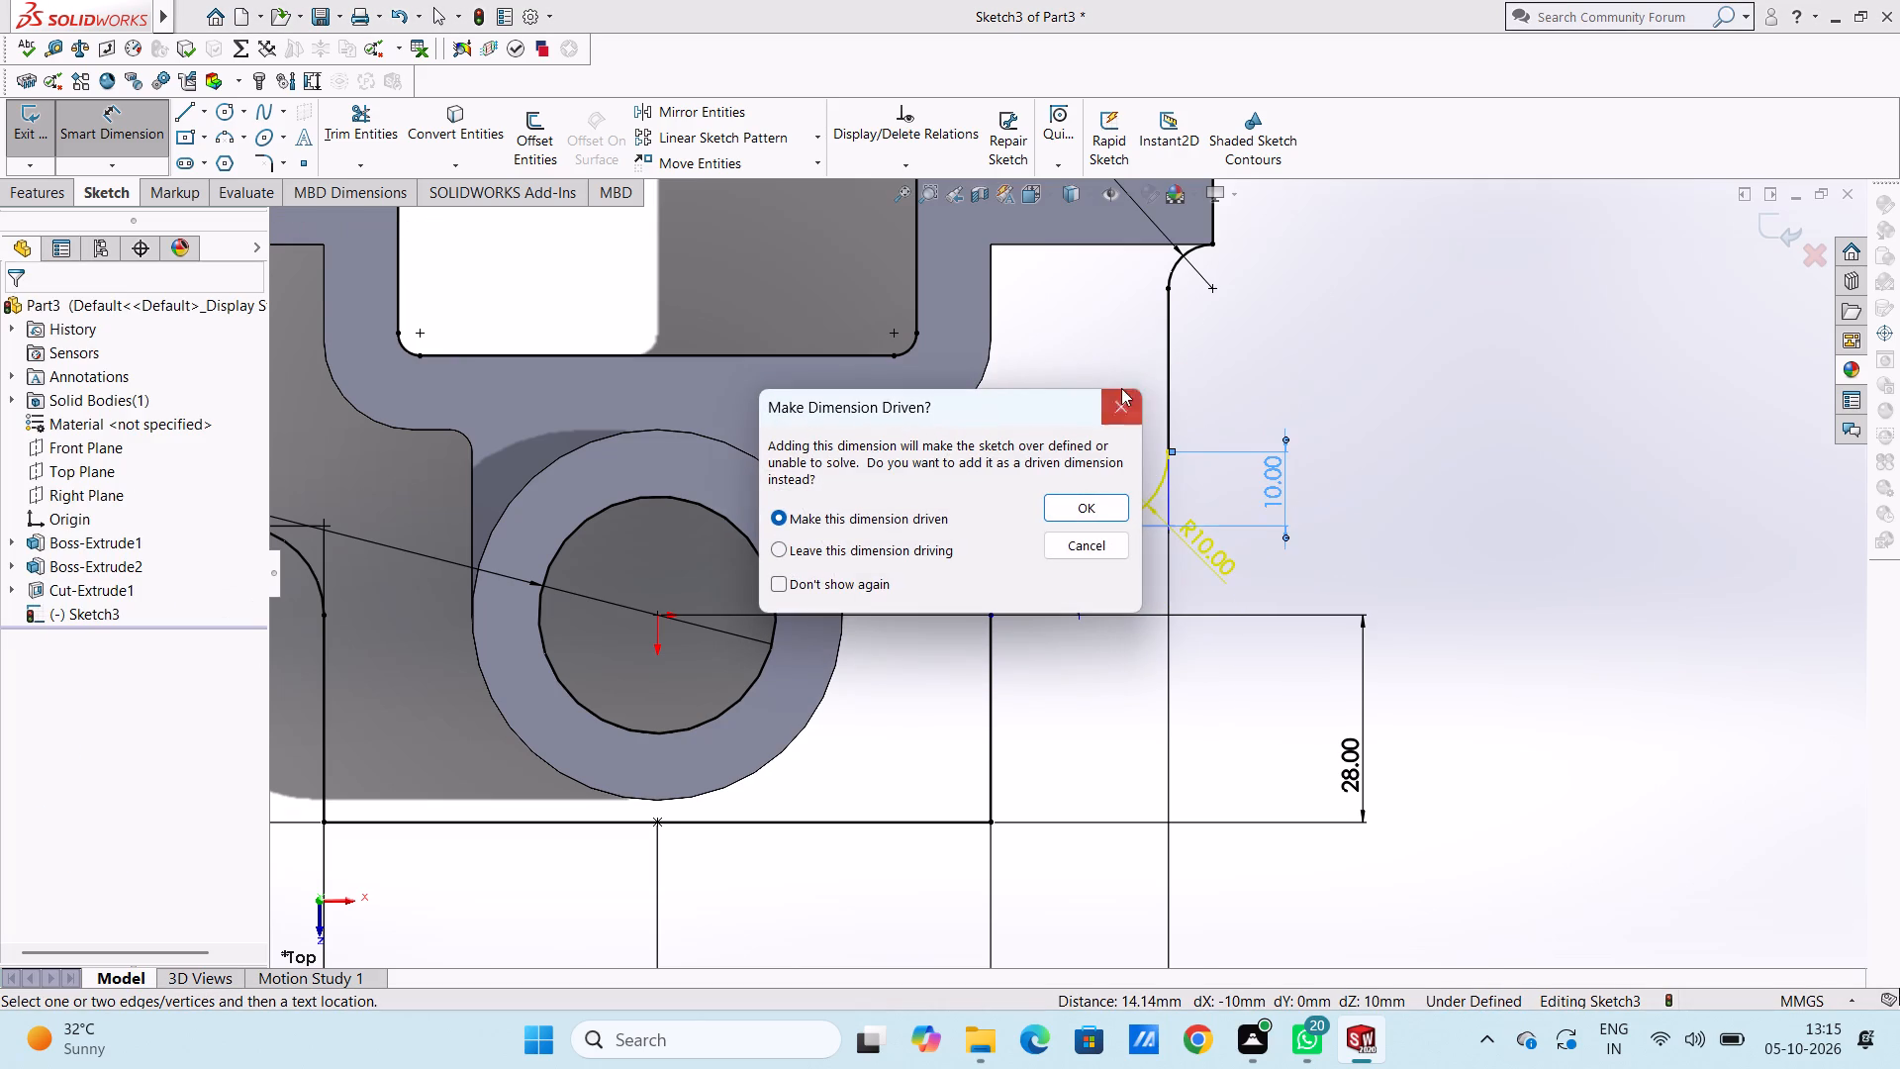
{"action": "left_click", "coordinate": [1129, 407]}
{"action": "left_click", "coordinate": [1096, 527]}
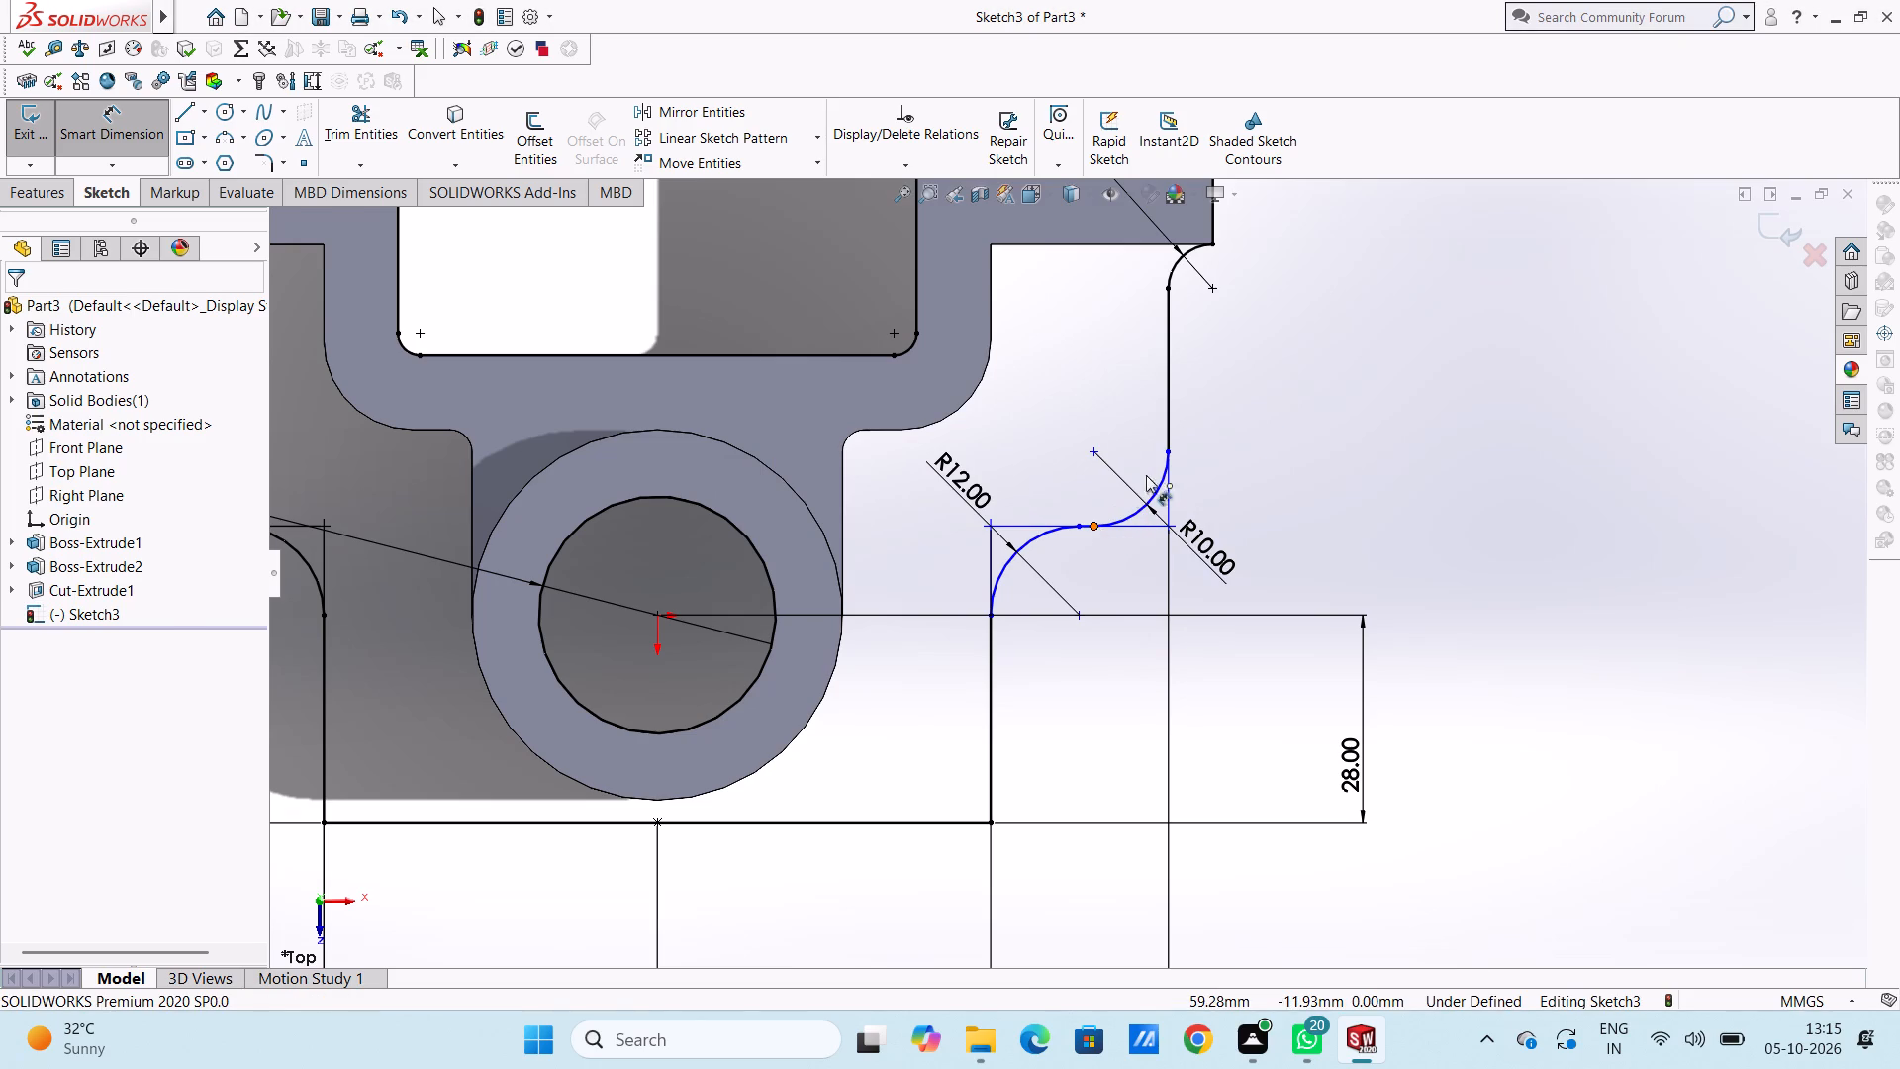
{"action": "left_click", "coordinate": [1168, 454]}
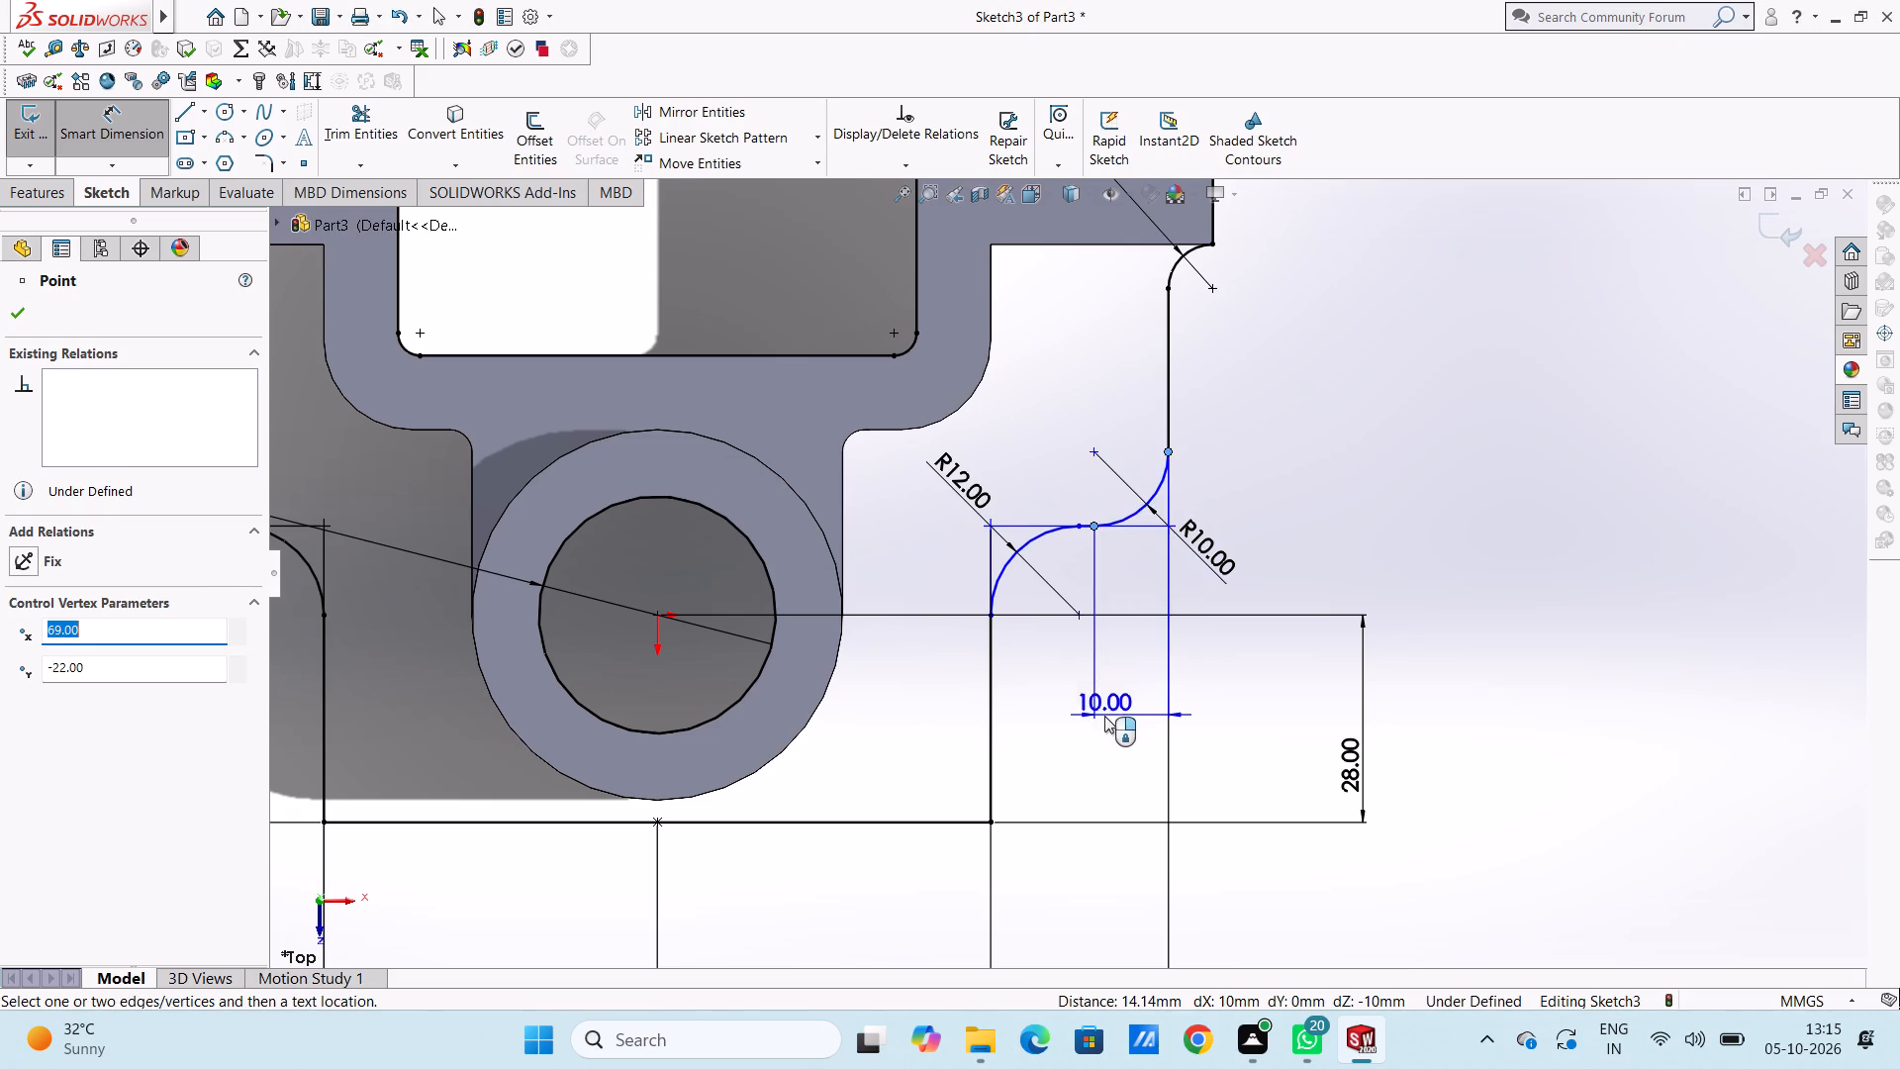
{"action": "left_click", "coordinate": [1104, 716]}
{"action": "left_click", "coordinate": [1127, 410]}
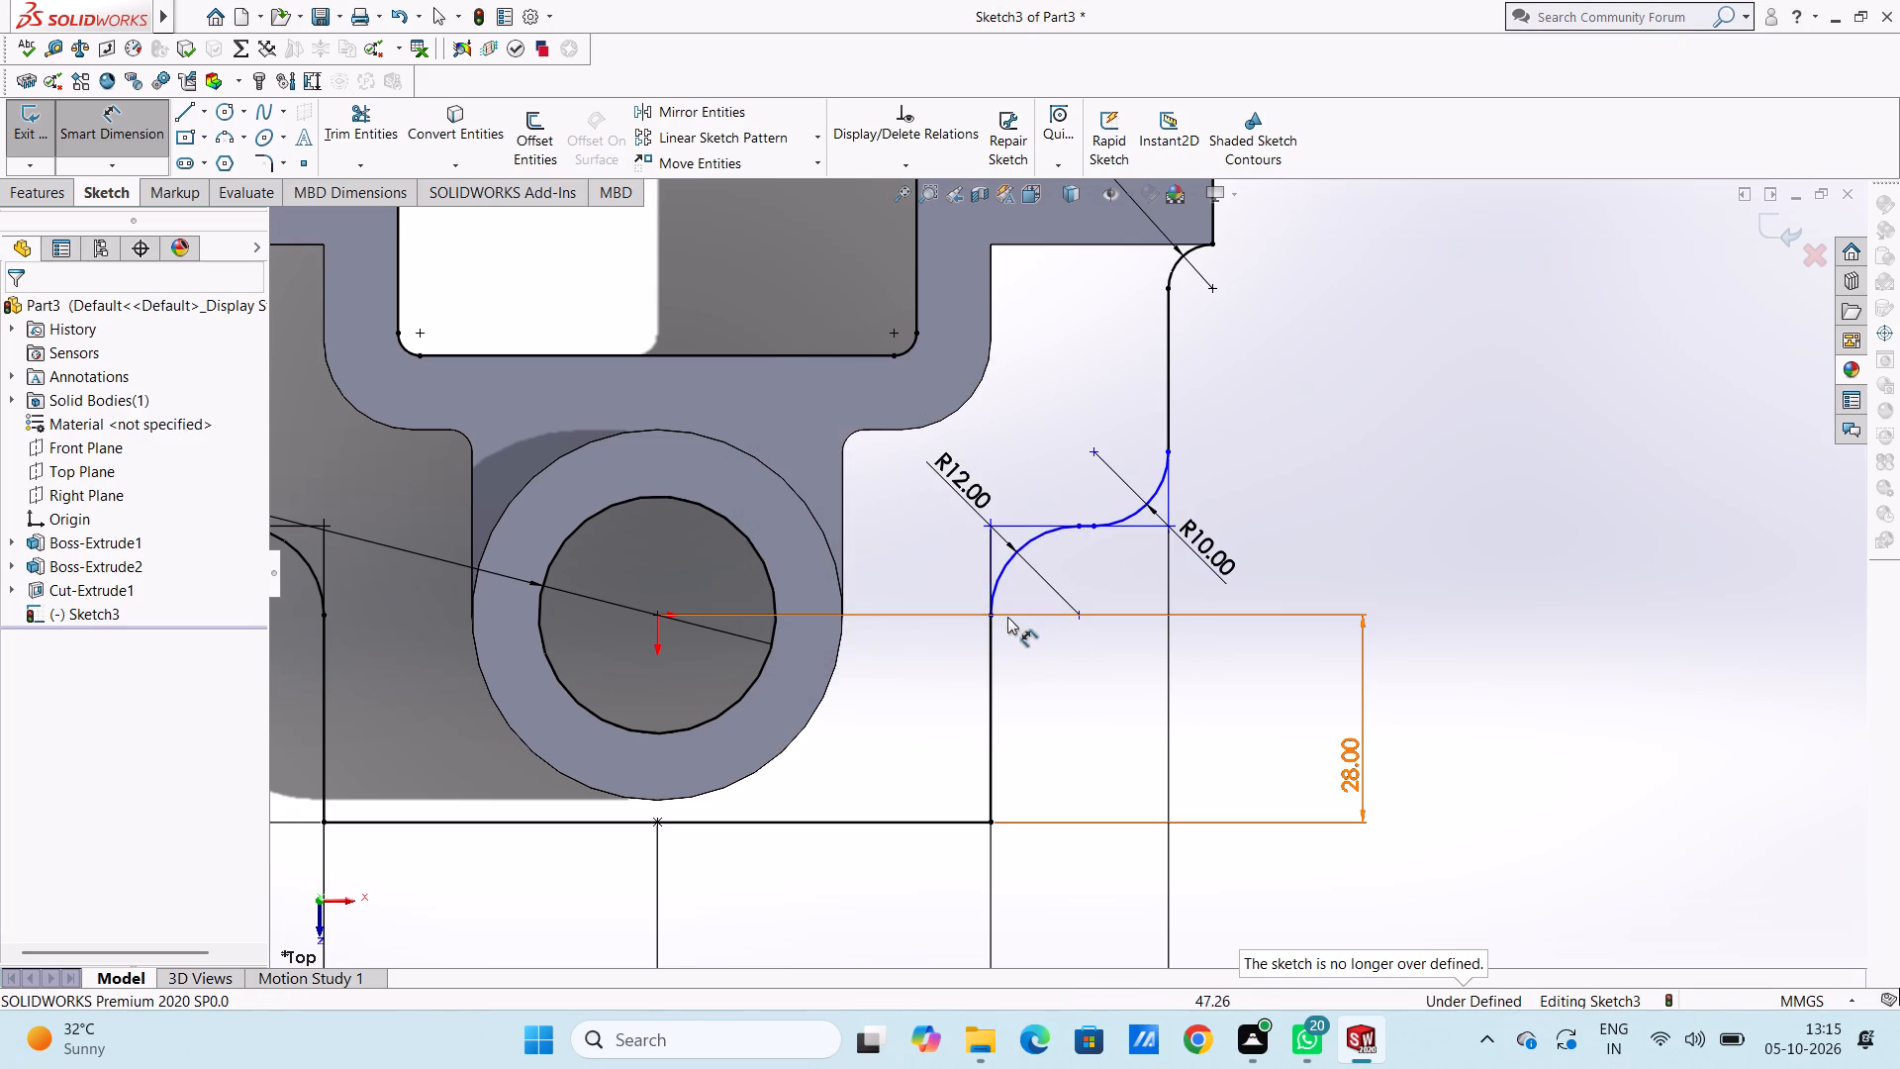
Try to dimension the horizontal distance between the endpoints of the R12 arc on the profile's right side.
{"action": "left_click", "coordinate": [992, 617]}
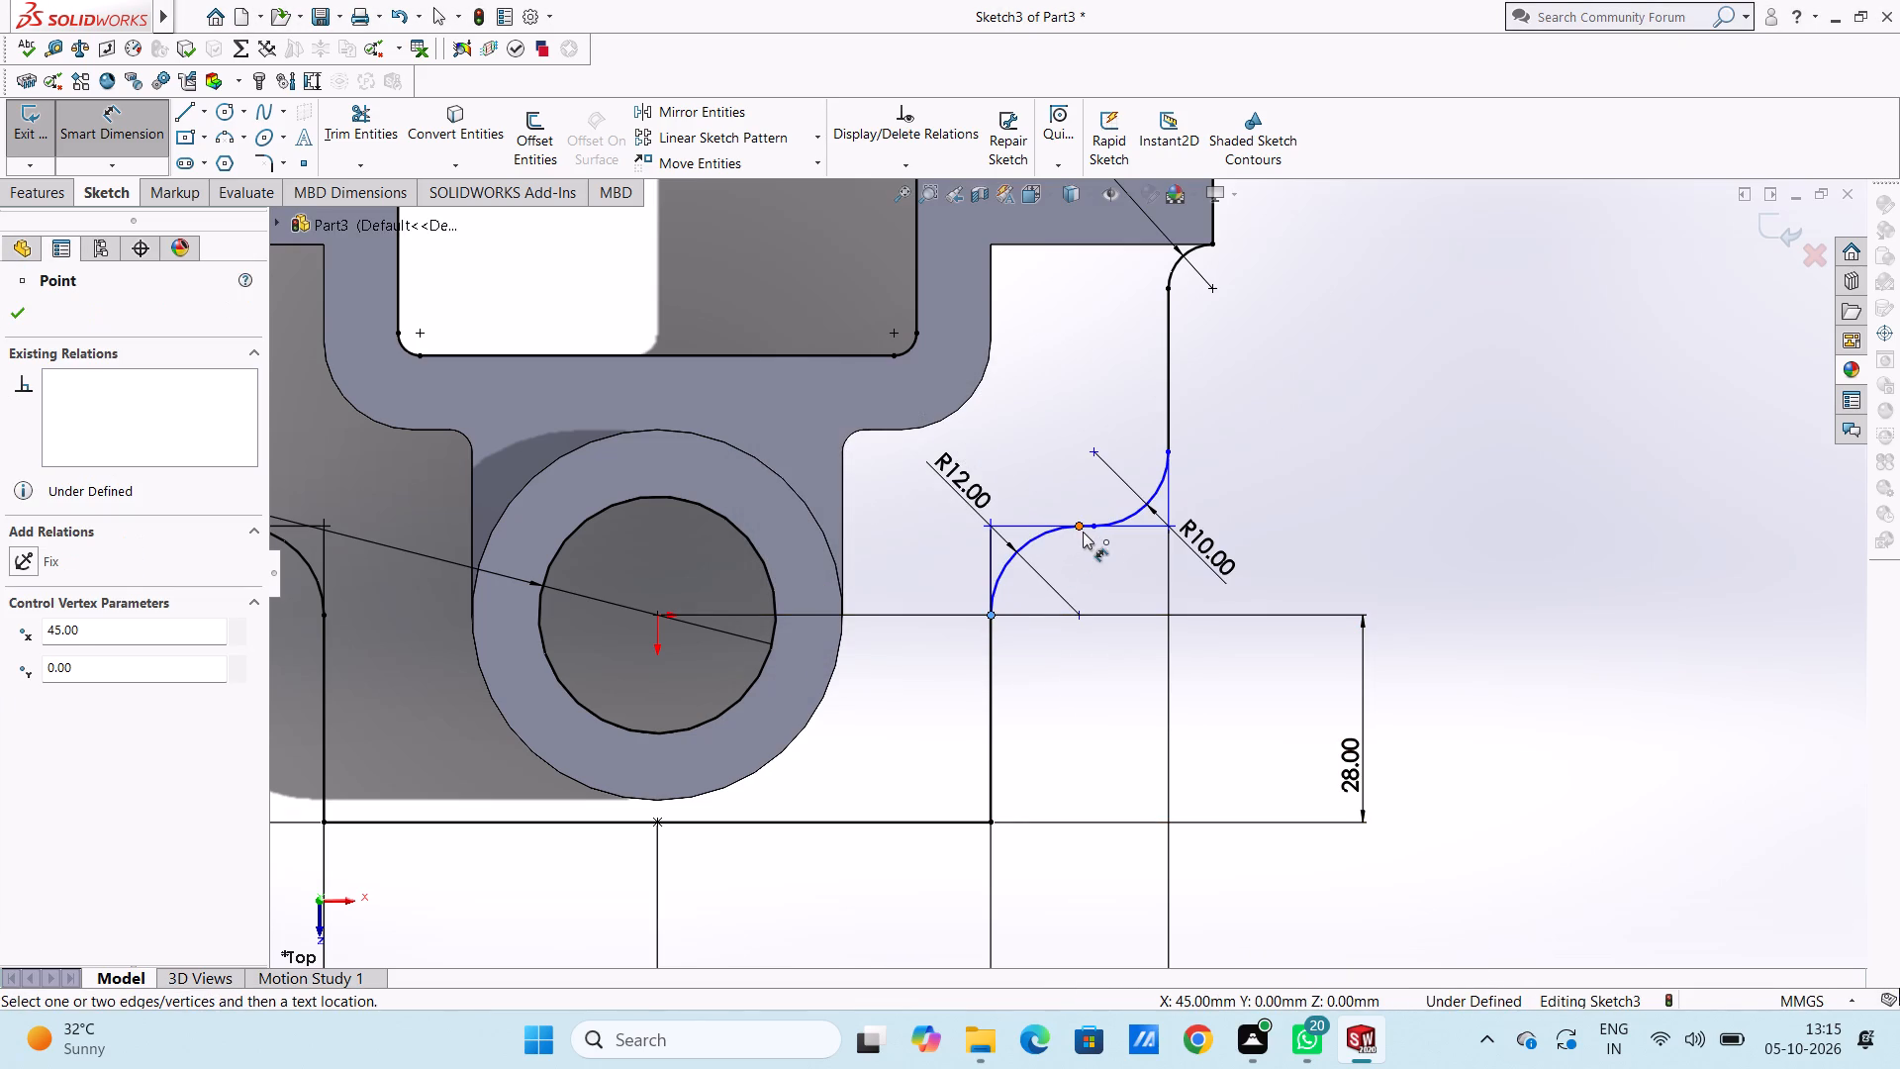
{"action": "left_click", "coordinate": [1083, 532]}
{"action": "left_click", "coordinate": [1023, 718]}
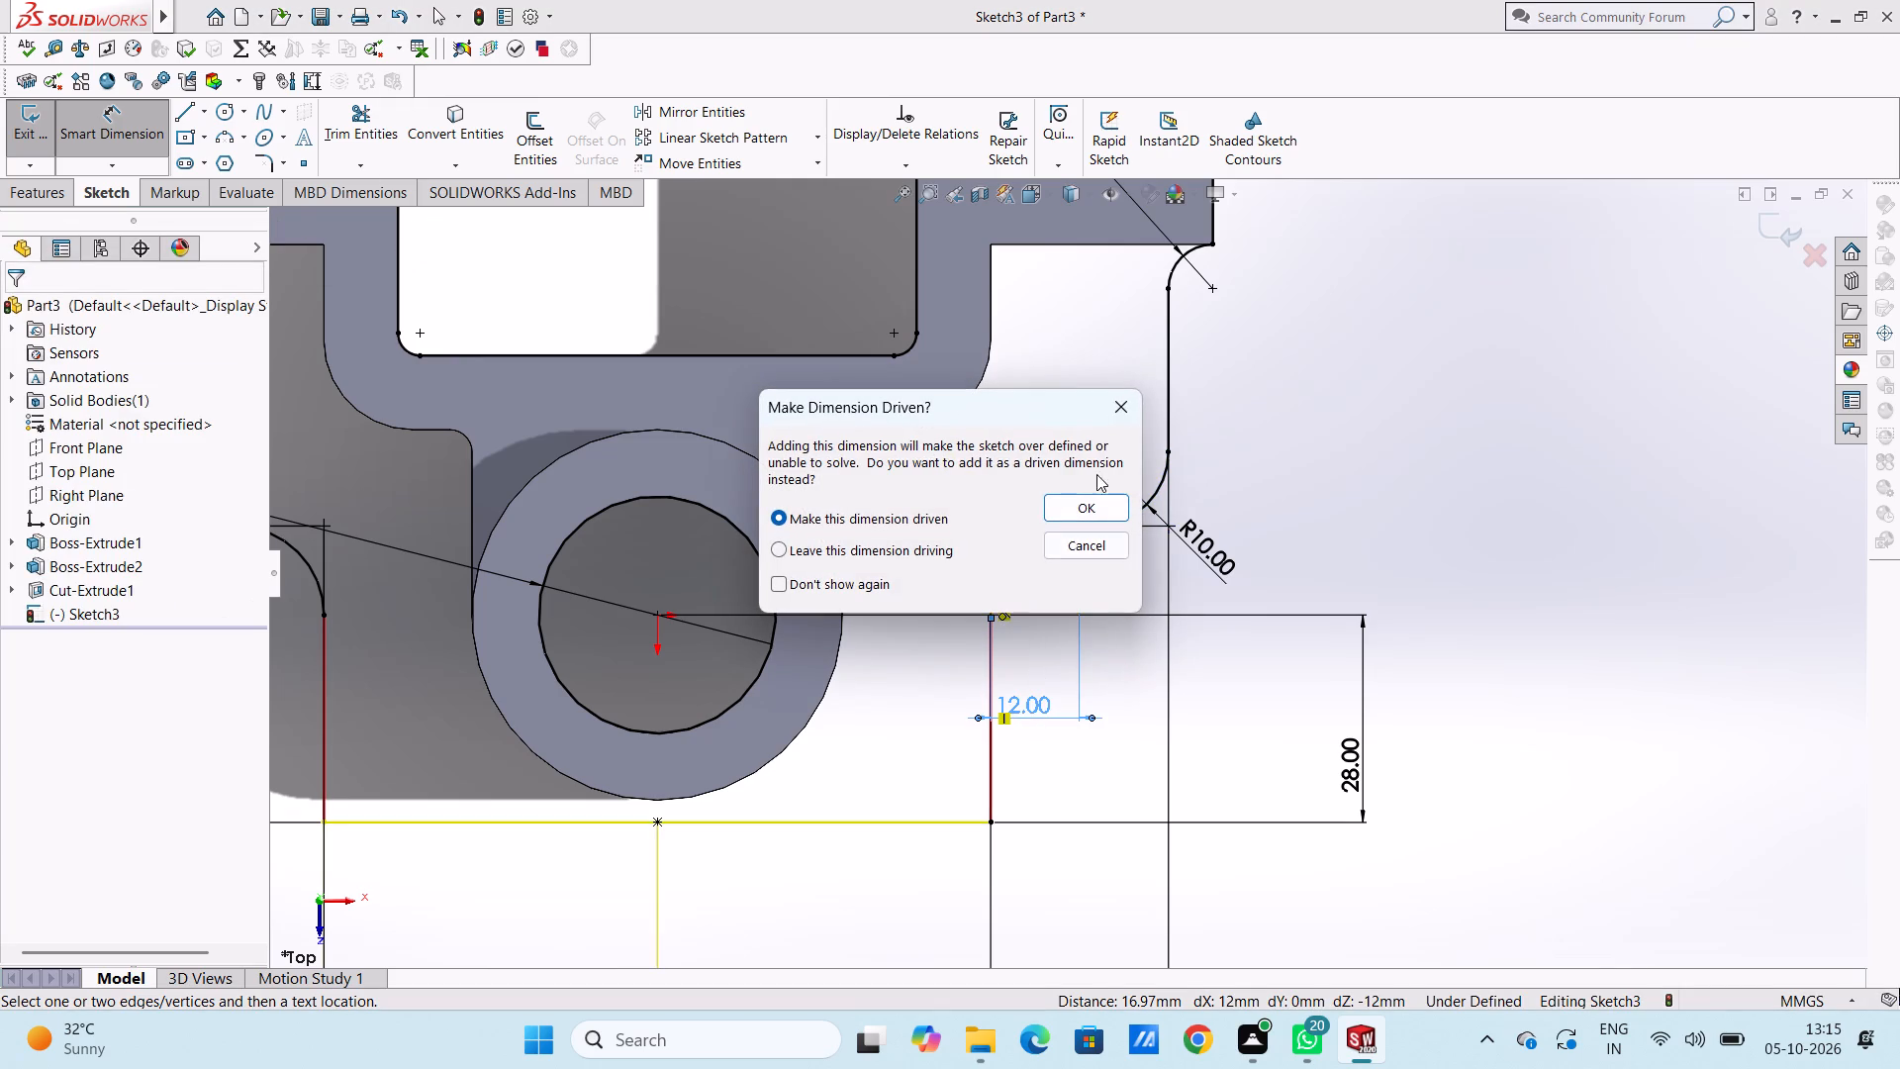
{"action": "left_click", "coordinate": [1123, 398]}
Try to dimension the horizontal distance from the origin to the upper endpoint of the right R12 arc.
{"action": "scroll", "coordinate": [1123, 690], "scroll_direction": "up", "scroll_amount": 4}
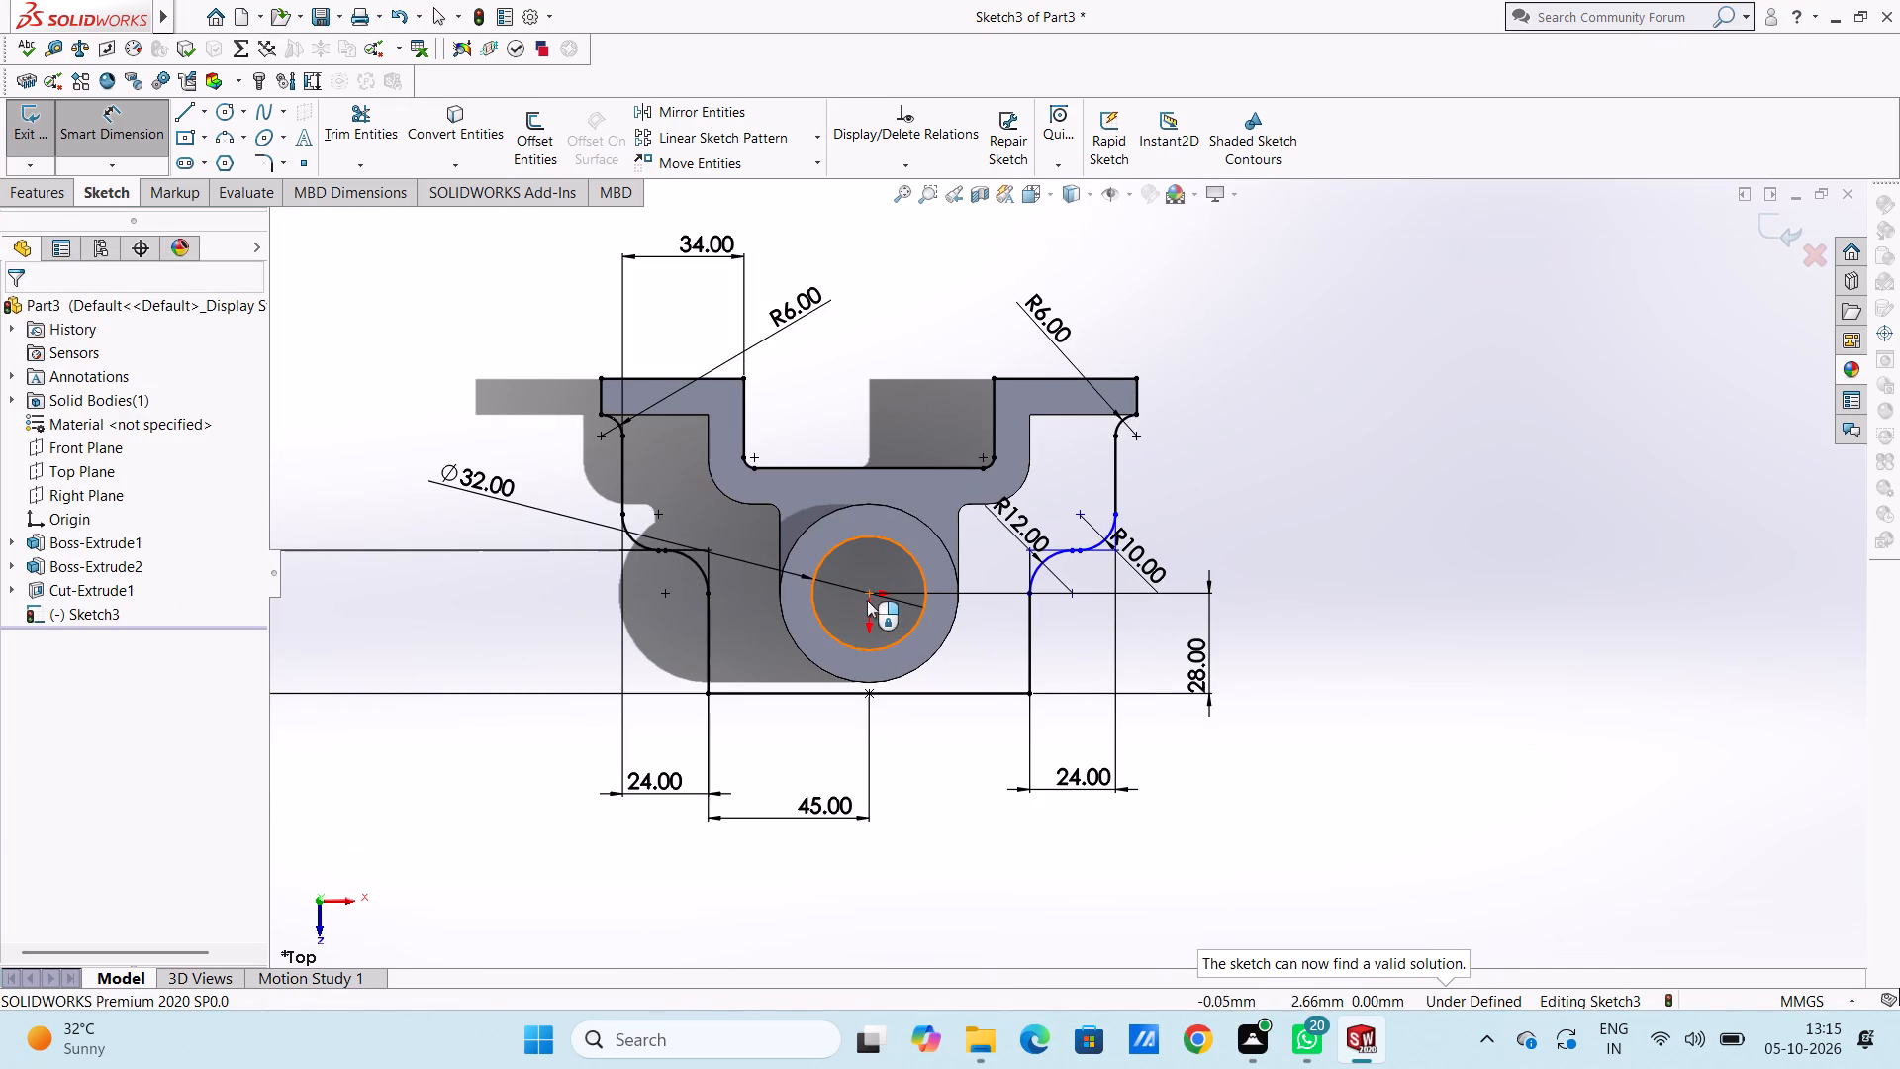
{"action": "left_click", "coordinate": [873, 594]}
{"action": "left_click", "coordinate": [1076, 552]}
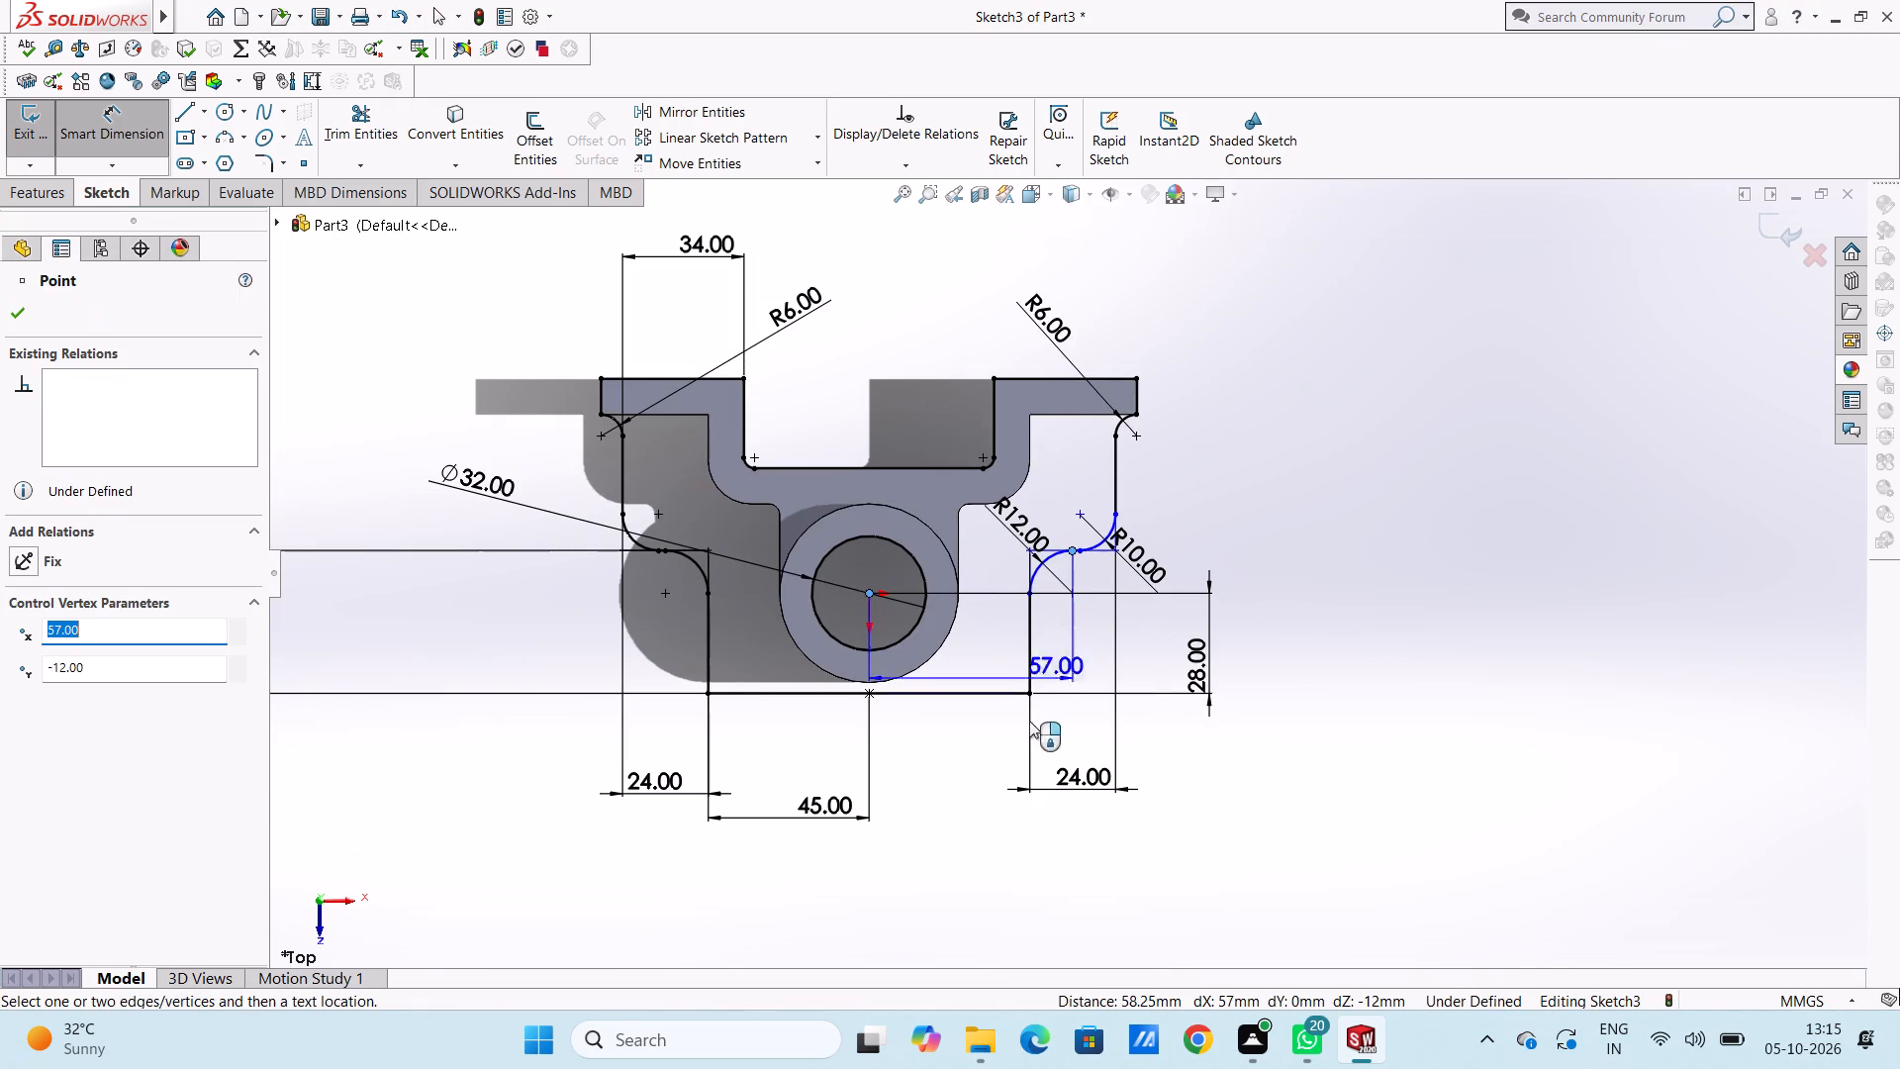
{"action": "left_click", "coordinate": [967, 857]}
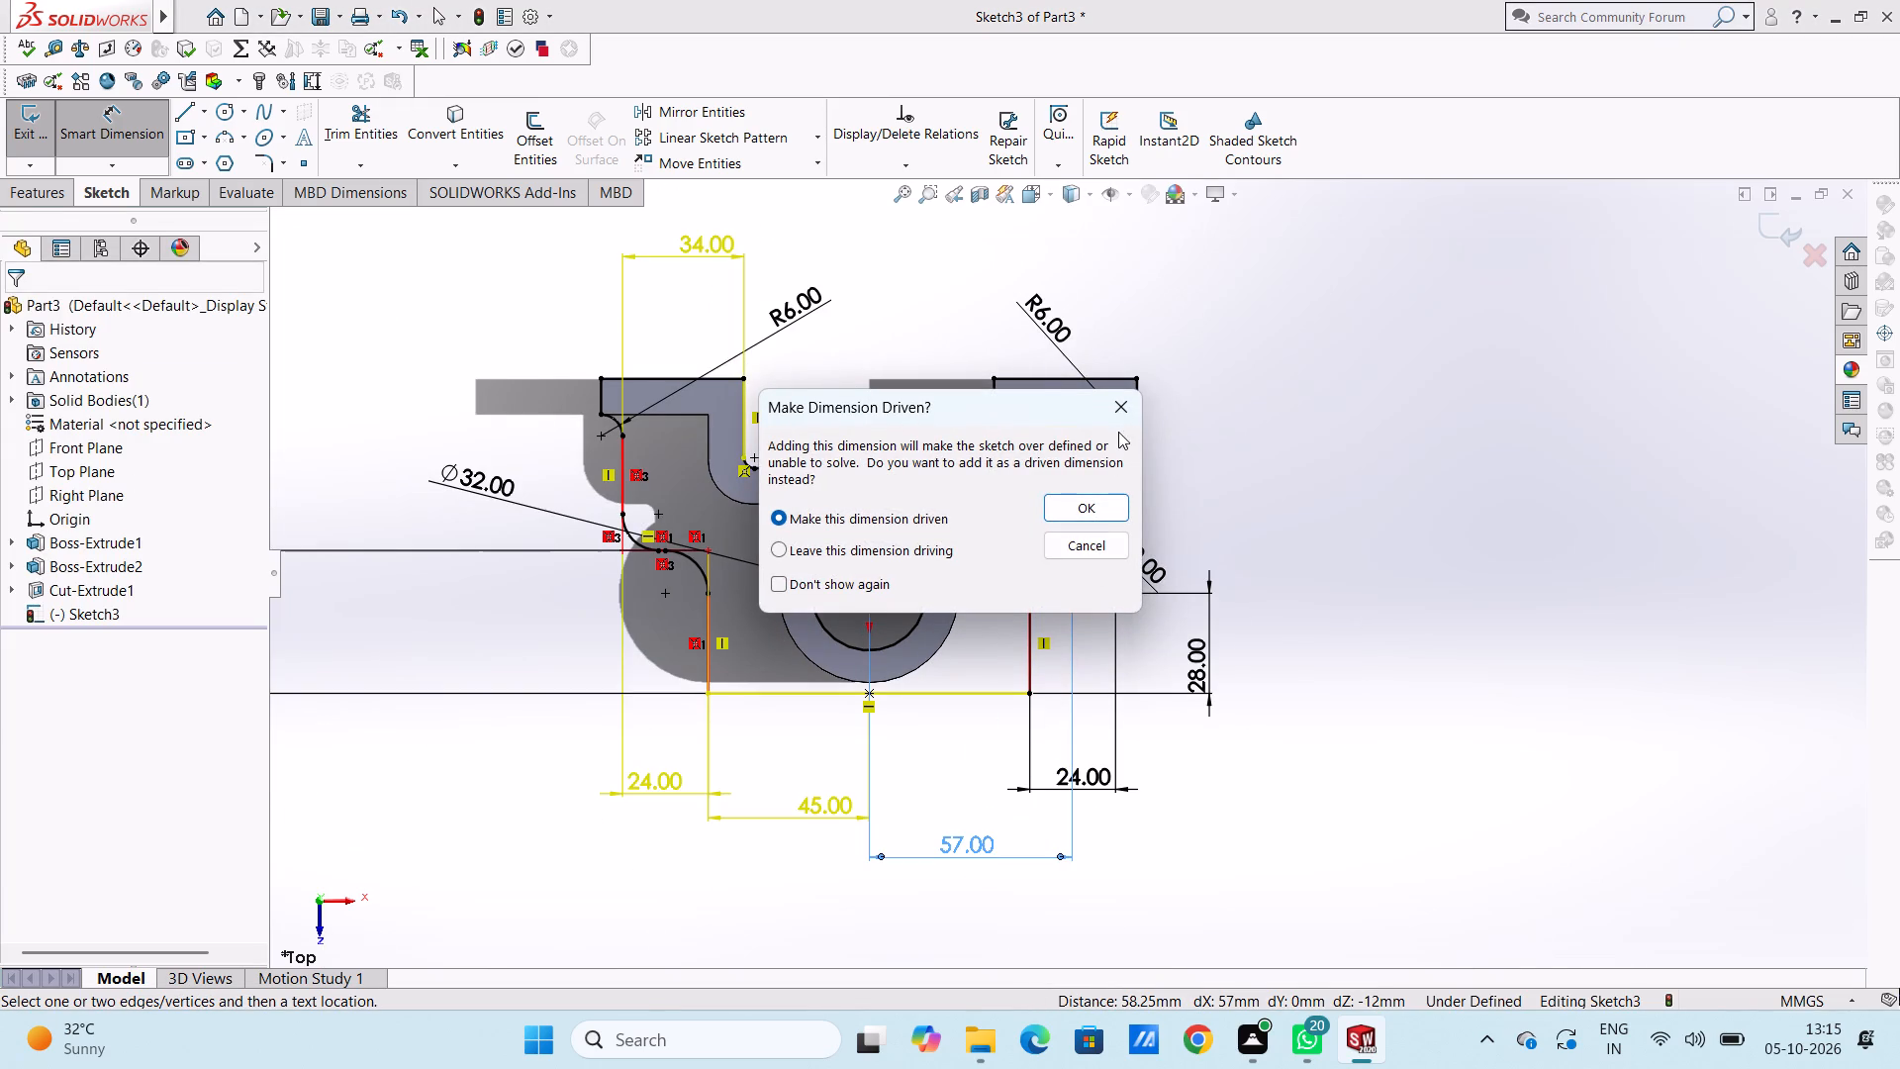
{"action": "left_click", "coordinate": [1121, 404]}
Dimension the vertical distance from the origin to the upper endpoint of the right R12 arc.
{"action": "scroll", "coordinate": [1021, 715], "scroll_direction": "up", "scroll_amount": 3}
{"action": "scroll", "coordinate": [1053, 653], "scroll_direction": "down", "scroll_amount": 7}
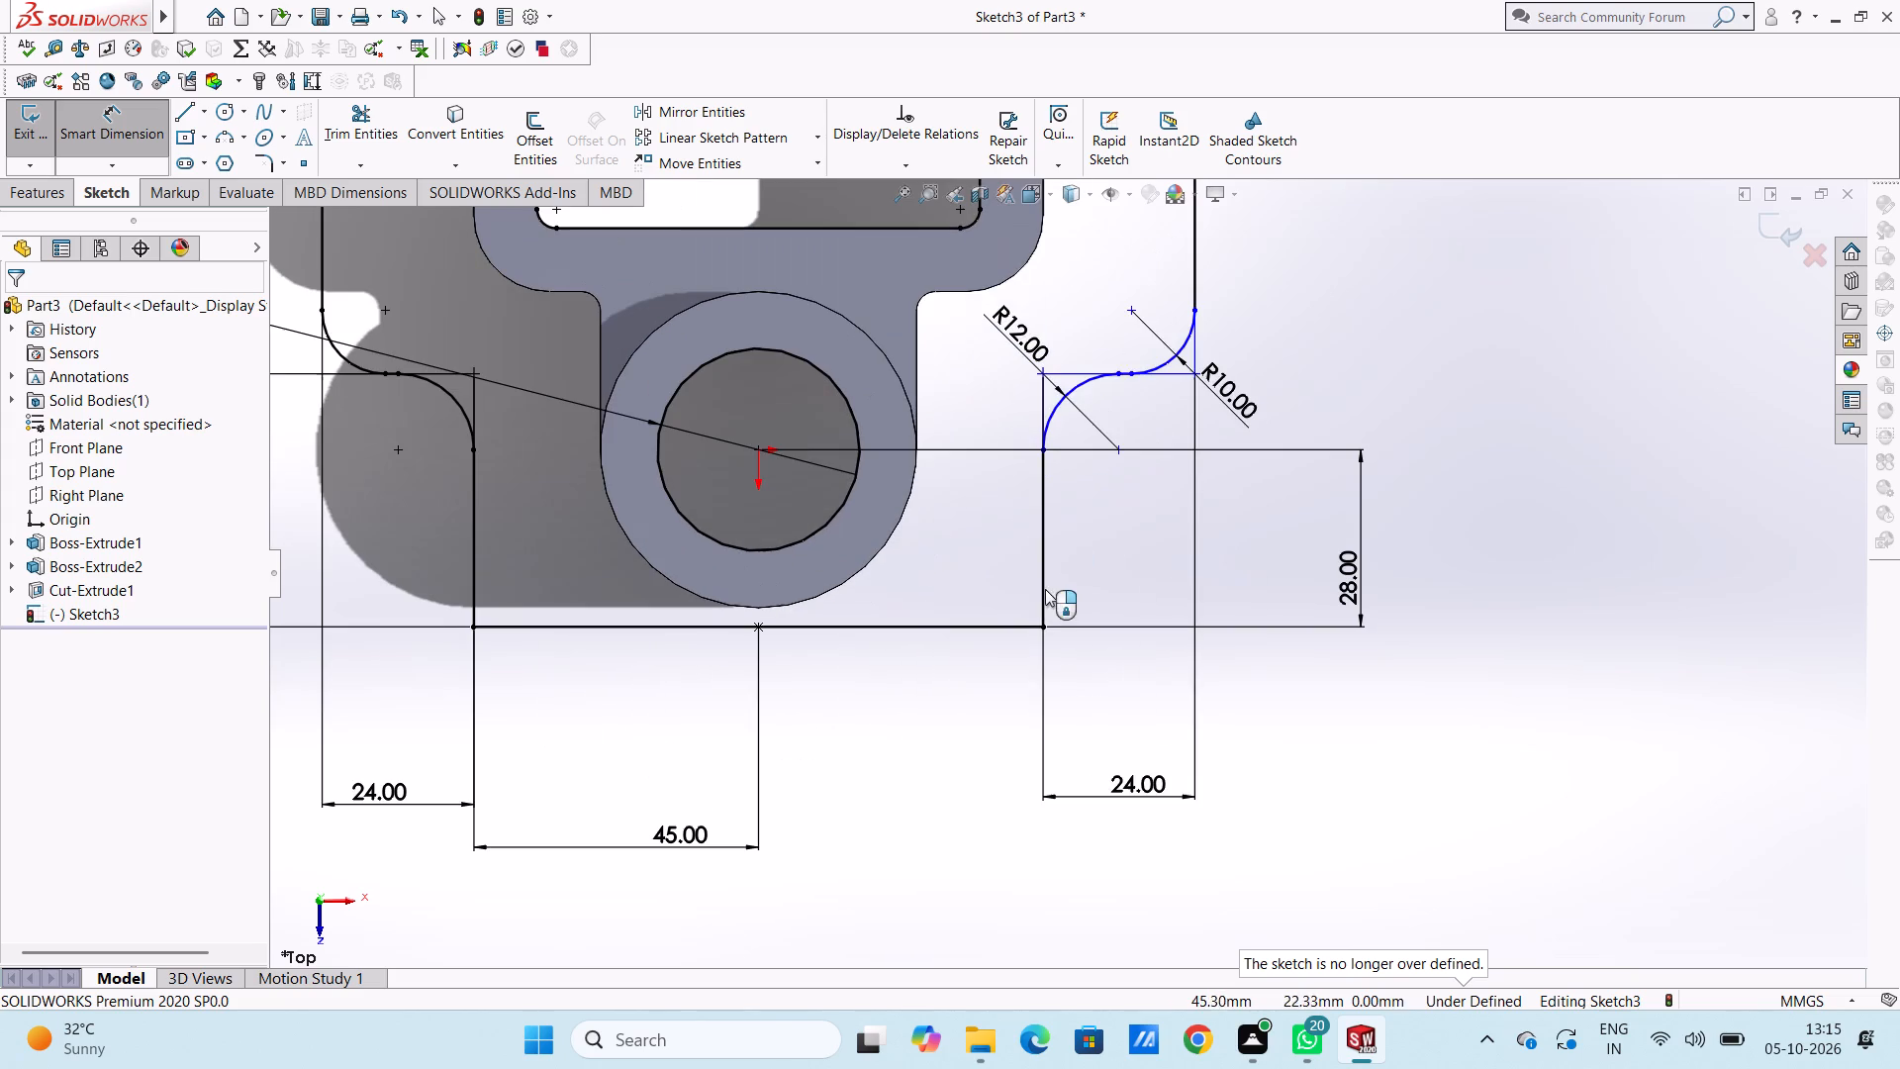
{"action": "scroll", "coordinate": [1098, 367], "scroll_direction": "down", "scroll_amount": 2}
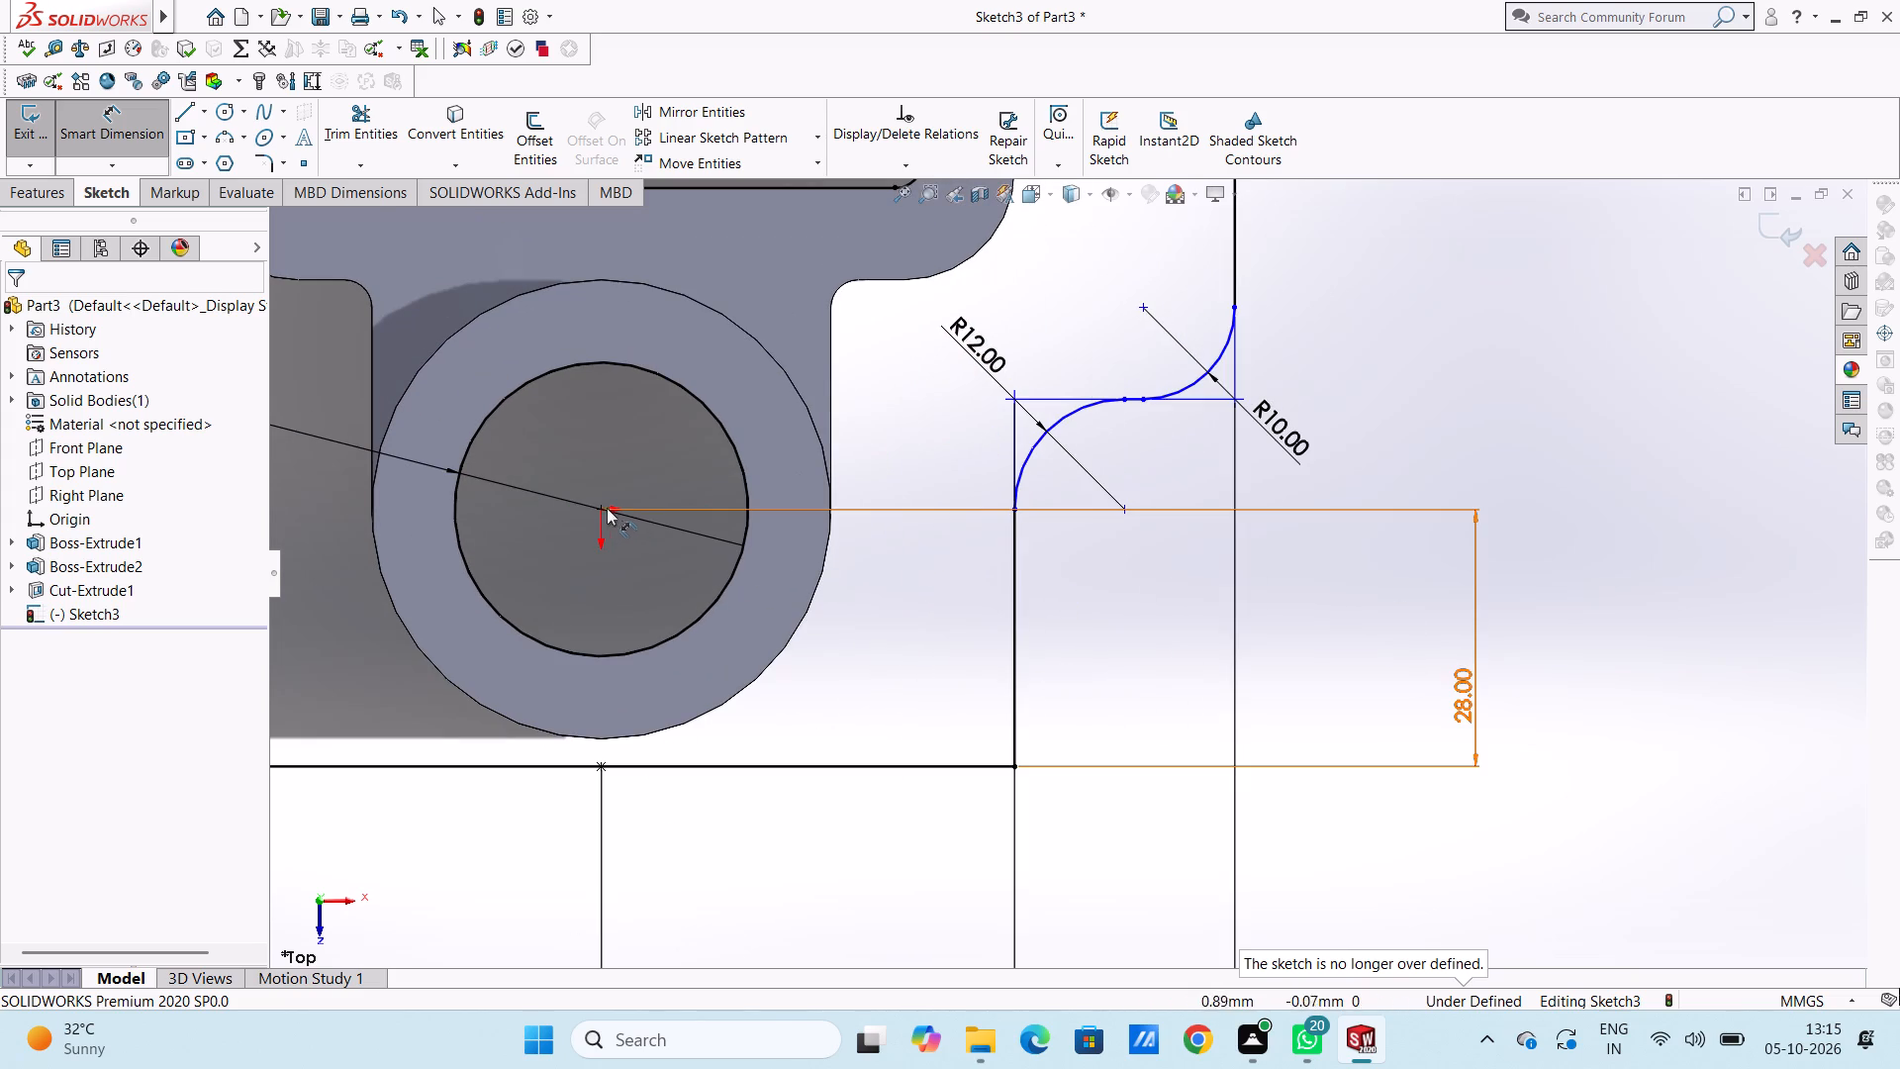
{"action": "left_click", "coordinate": [600, 509]}
{"action": "left_click", "coordinate": [1125, 400]}
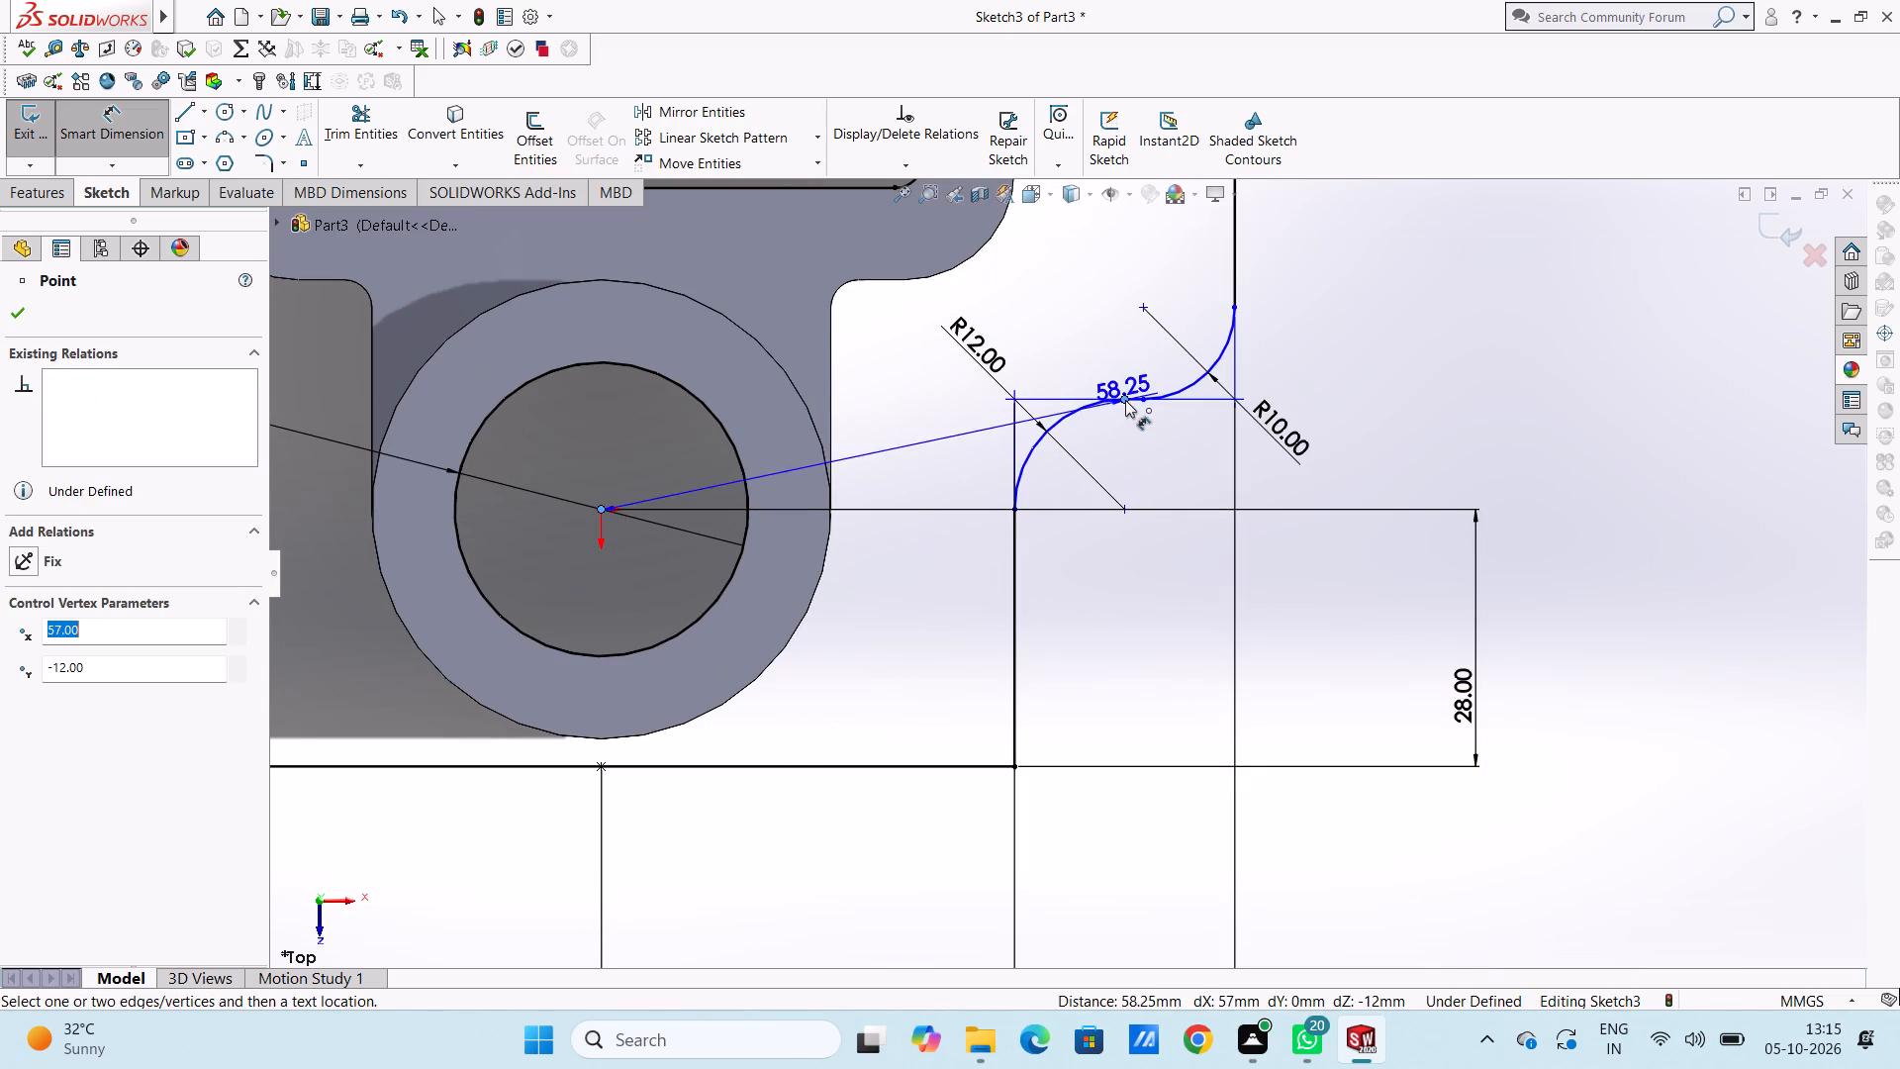
{"action": "left_click", "coordinate": [1624, 460]}
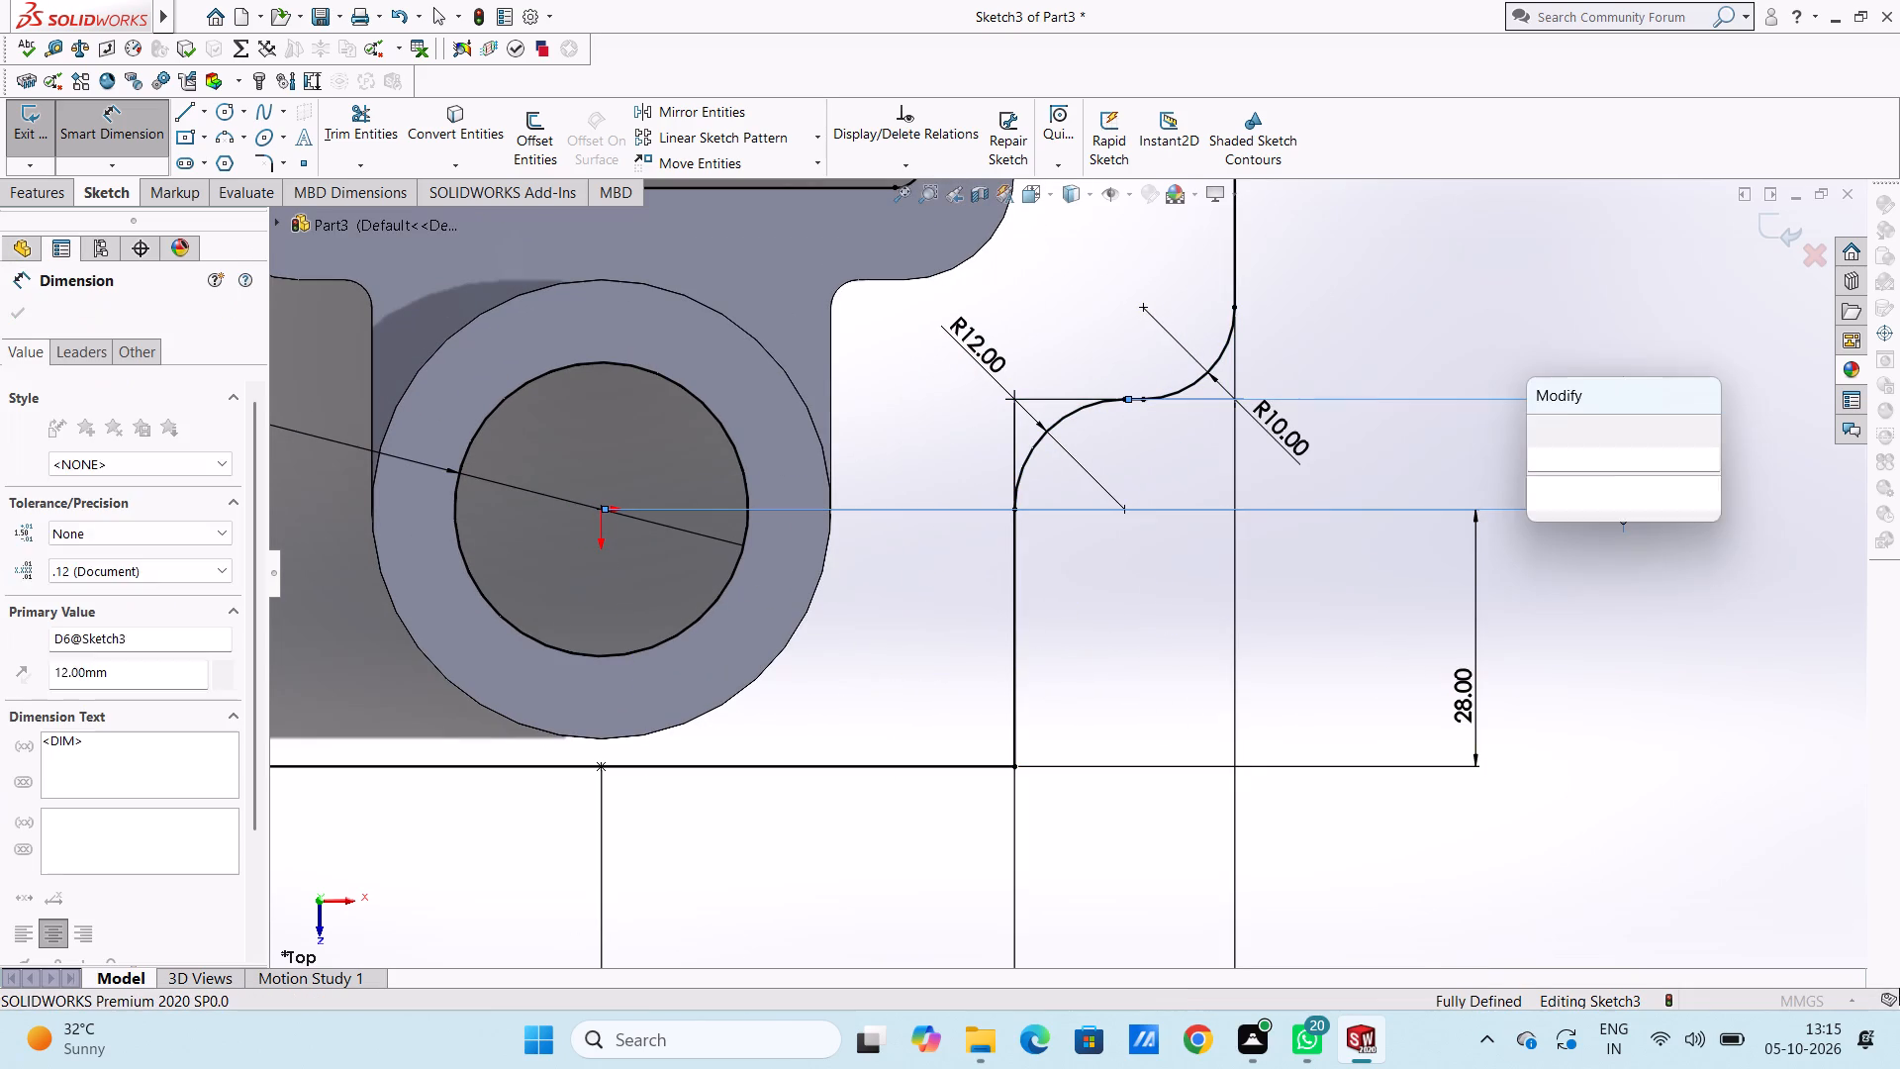
{"action": "left_click", "coordinate": [1542, 427]}
{"action": "left_click", "coordinate": [1431, 432]}
{"action": "scroll", "coordinate": [1415, 471], "scroll_direction": "up", "scroll_amount": 5}
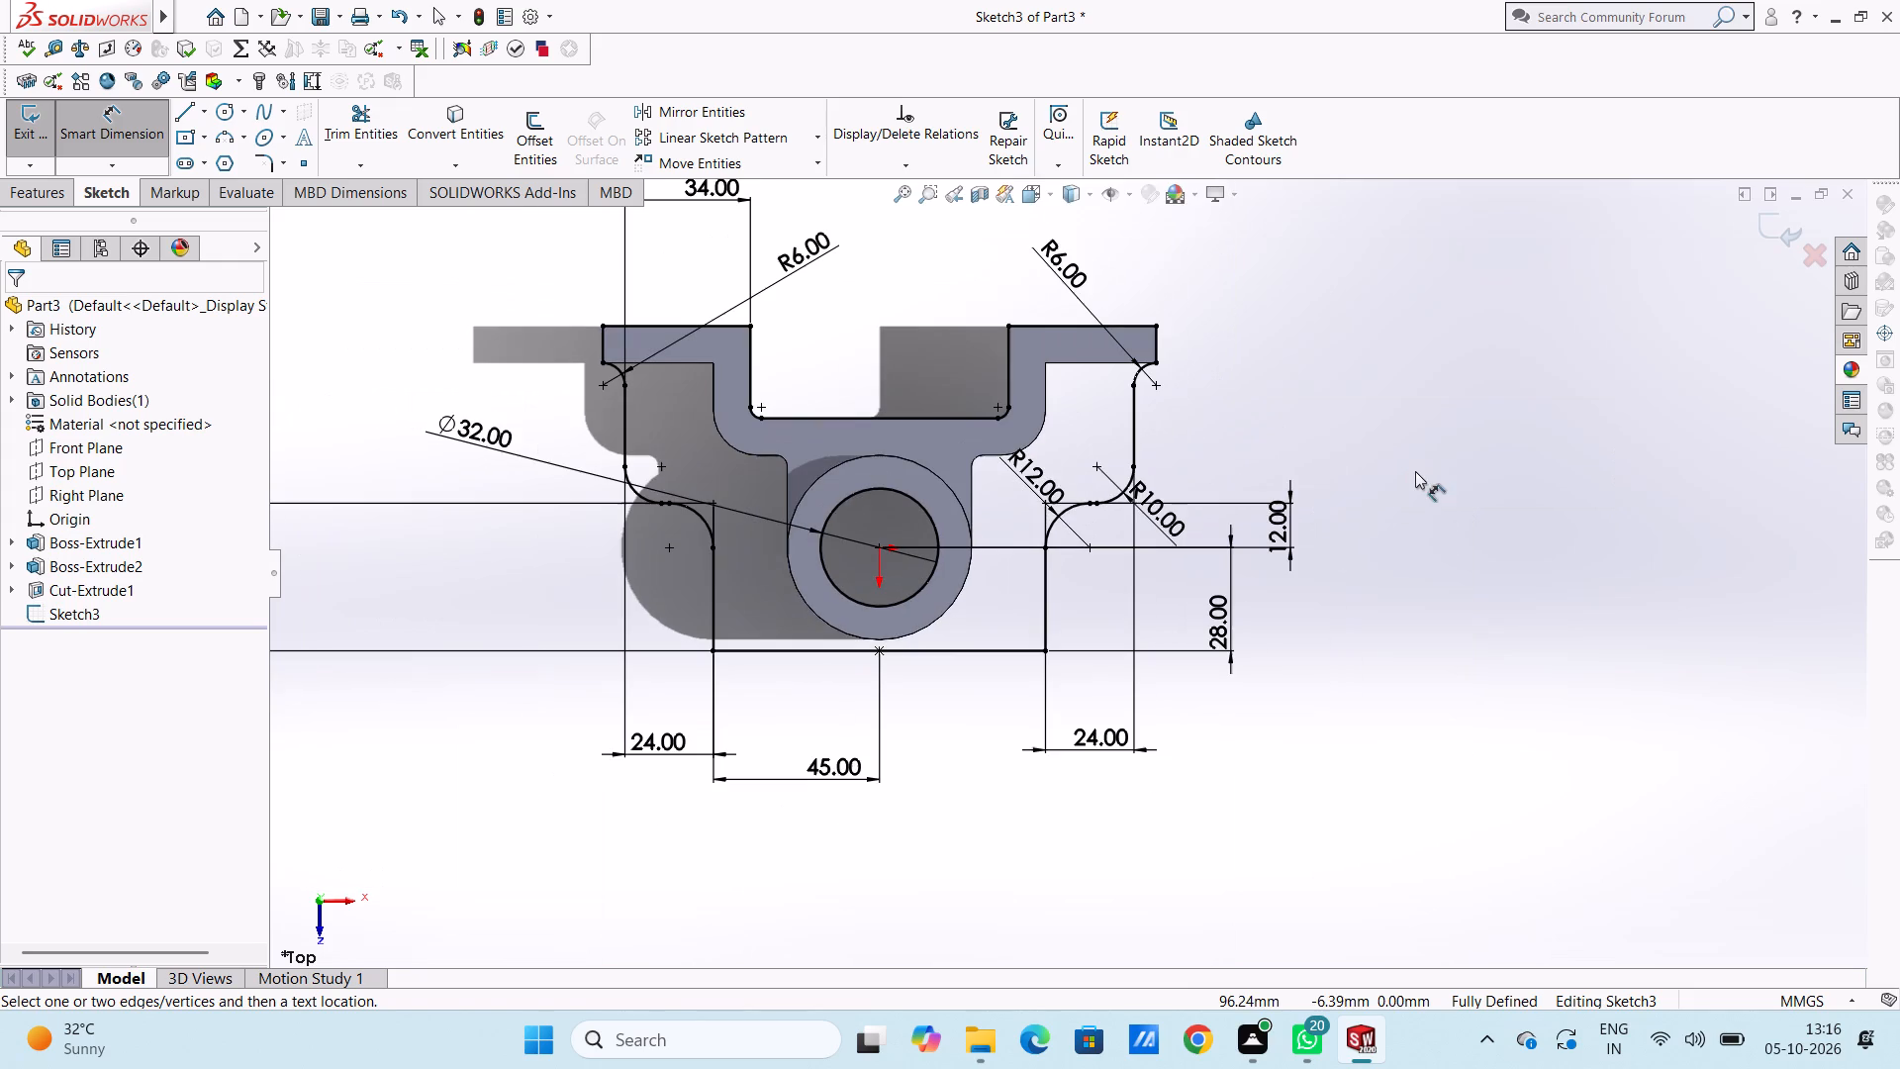
{"action": "middle_click_drag", "start_coordinate": [1441, 532], "coordinate": [1440, 430]}
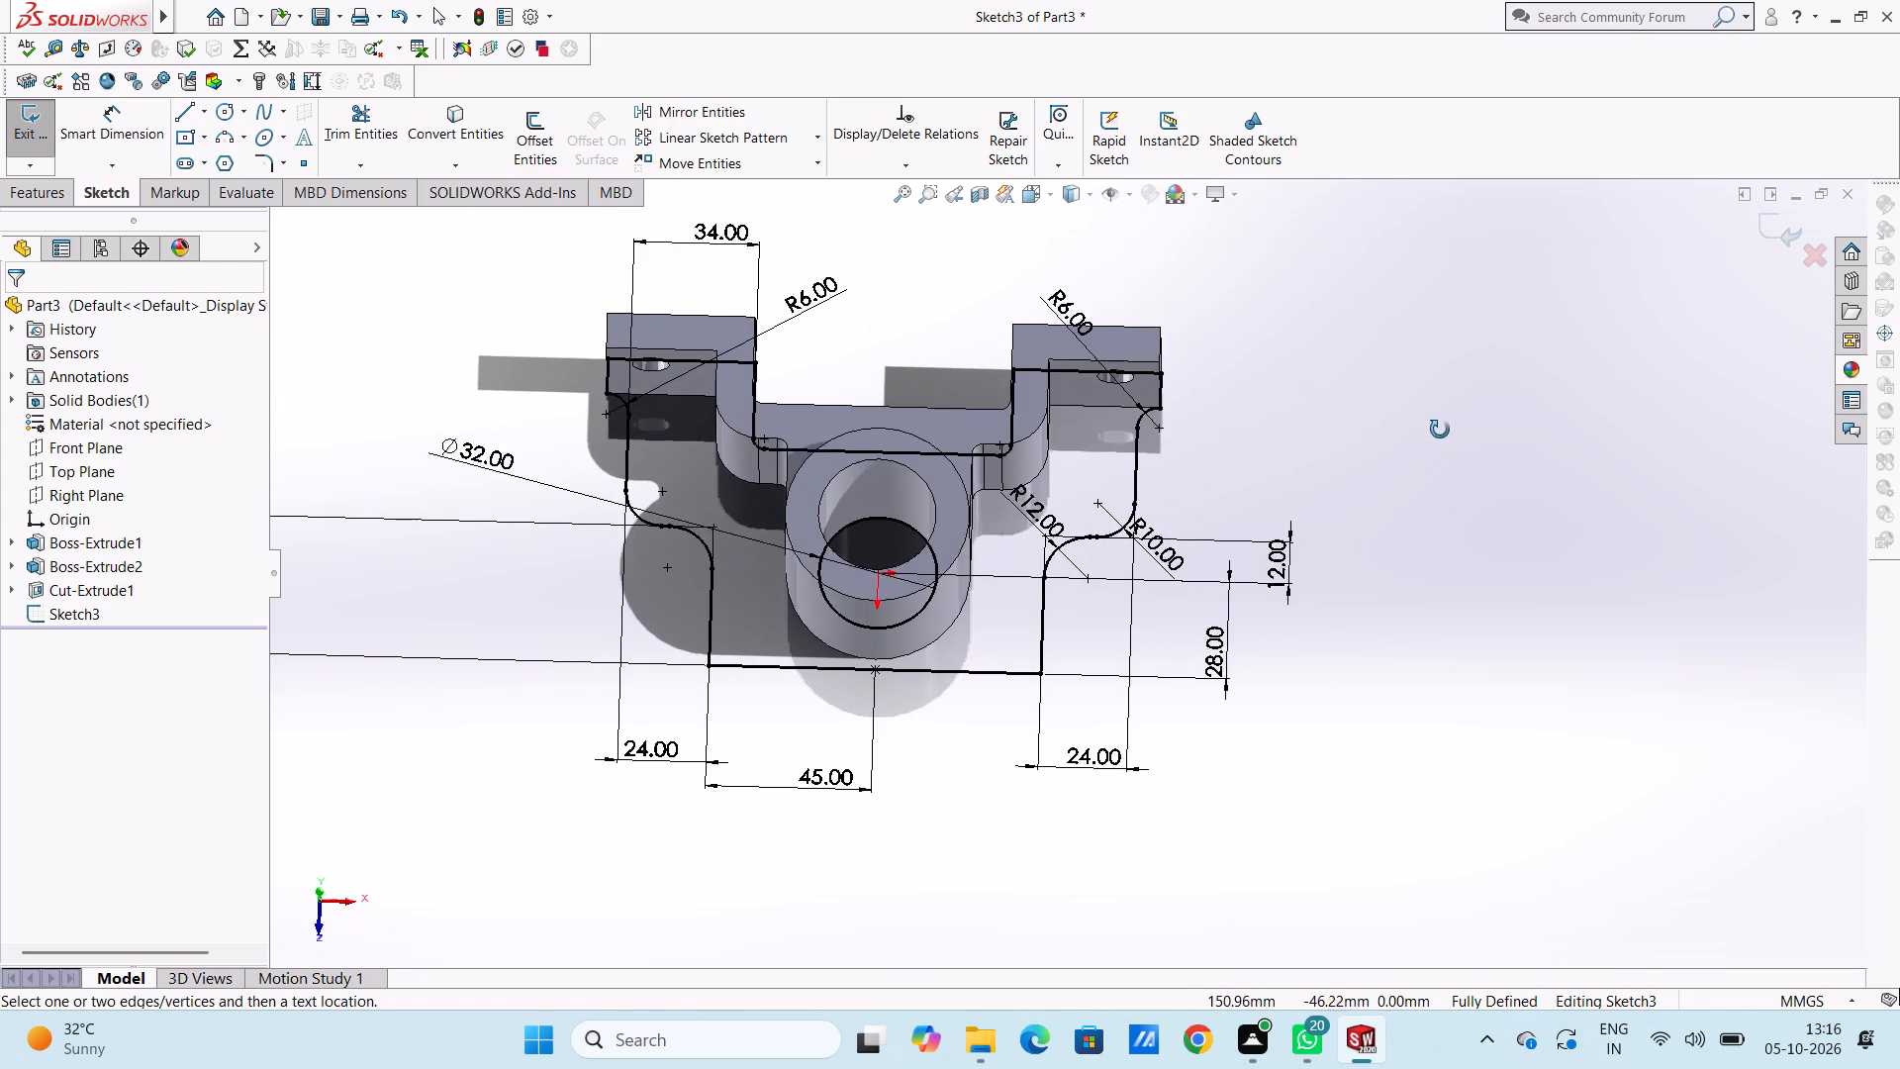
{"action": "middle_click_drag", "start_coordinate": [1440, 430], "coordinate": [1437, 492]}
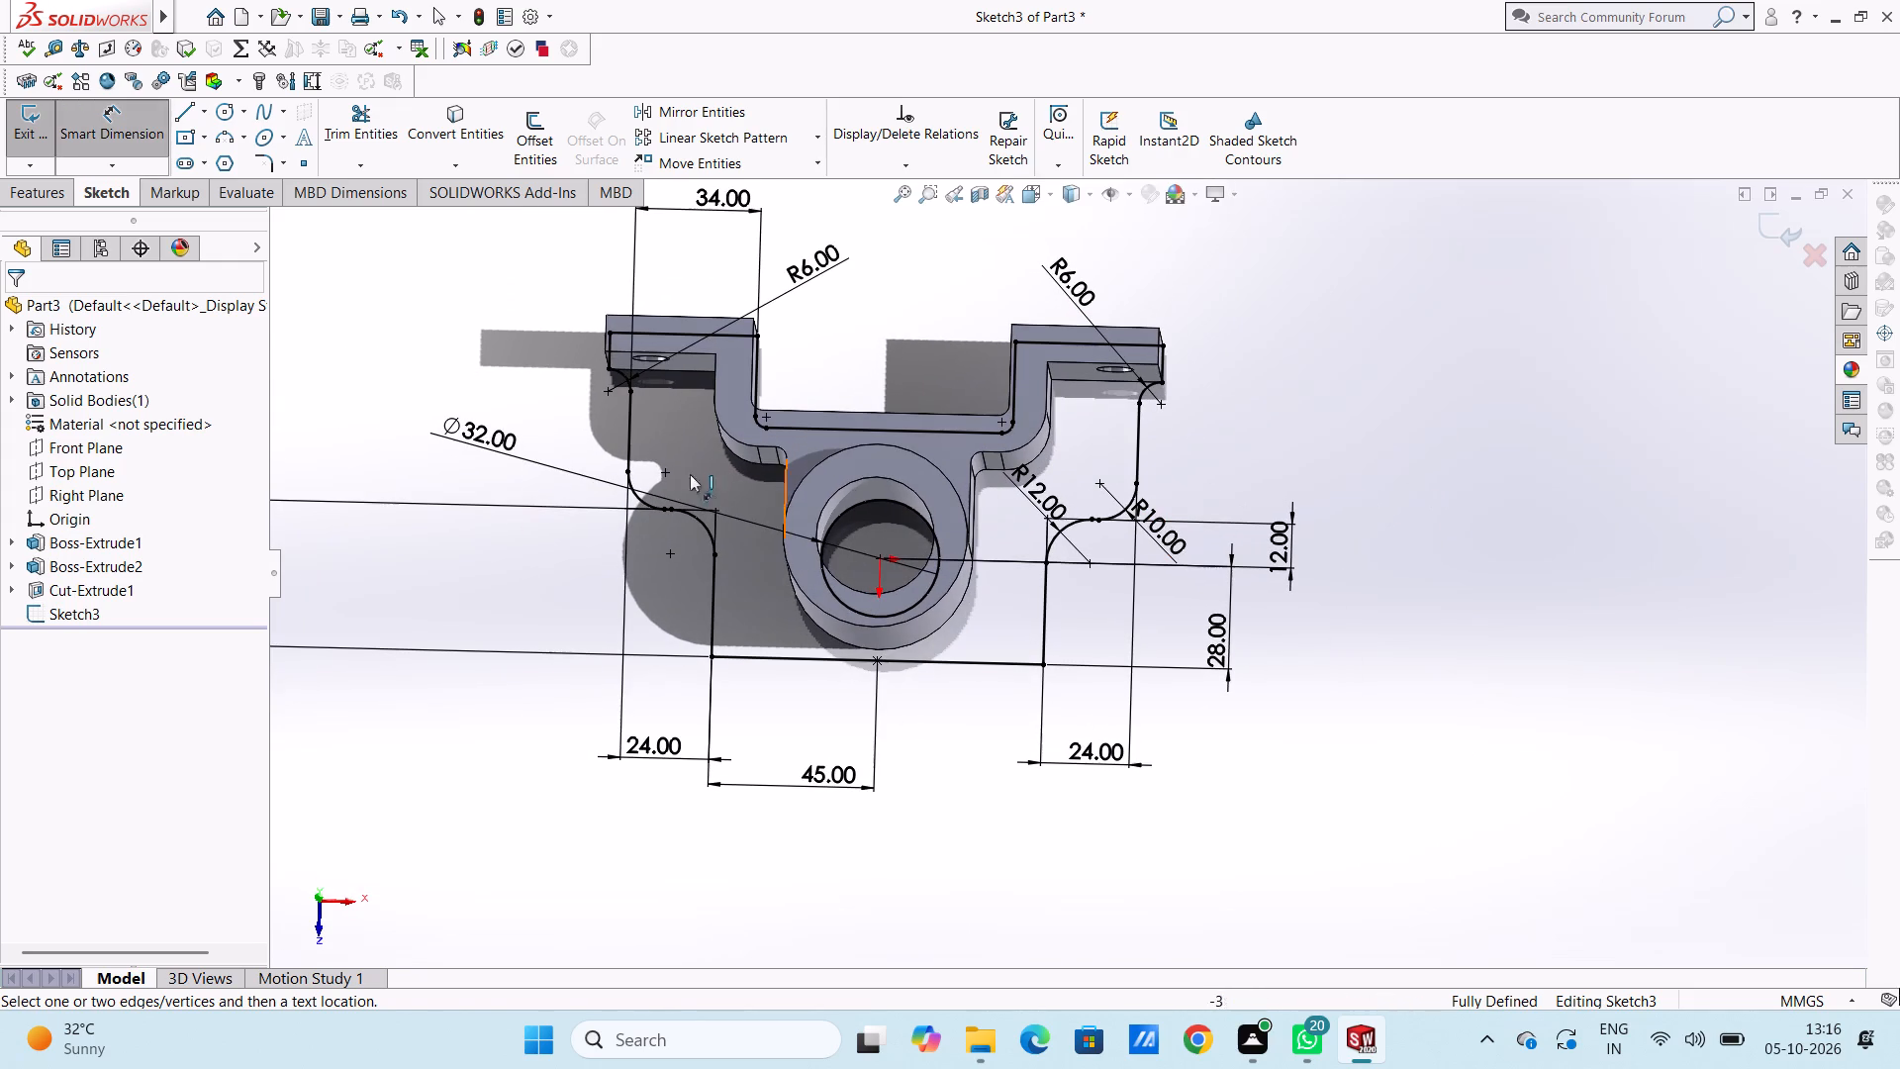
{"action": "key", "text": "Escape"}
{"action": "key", "text": "Escape"}
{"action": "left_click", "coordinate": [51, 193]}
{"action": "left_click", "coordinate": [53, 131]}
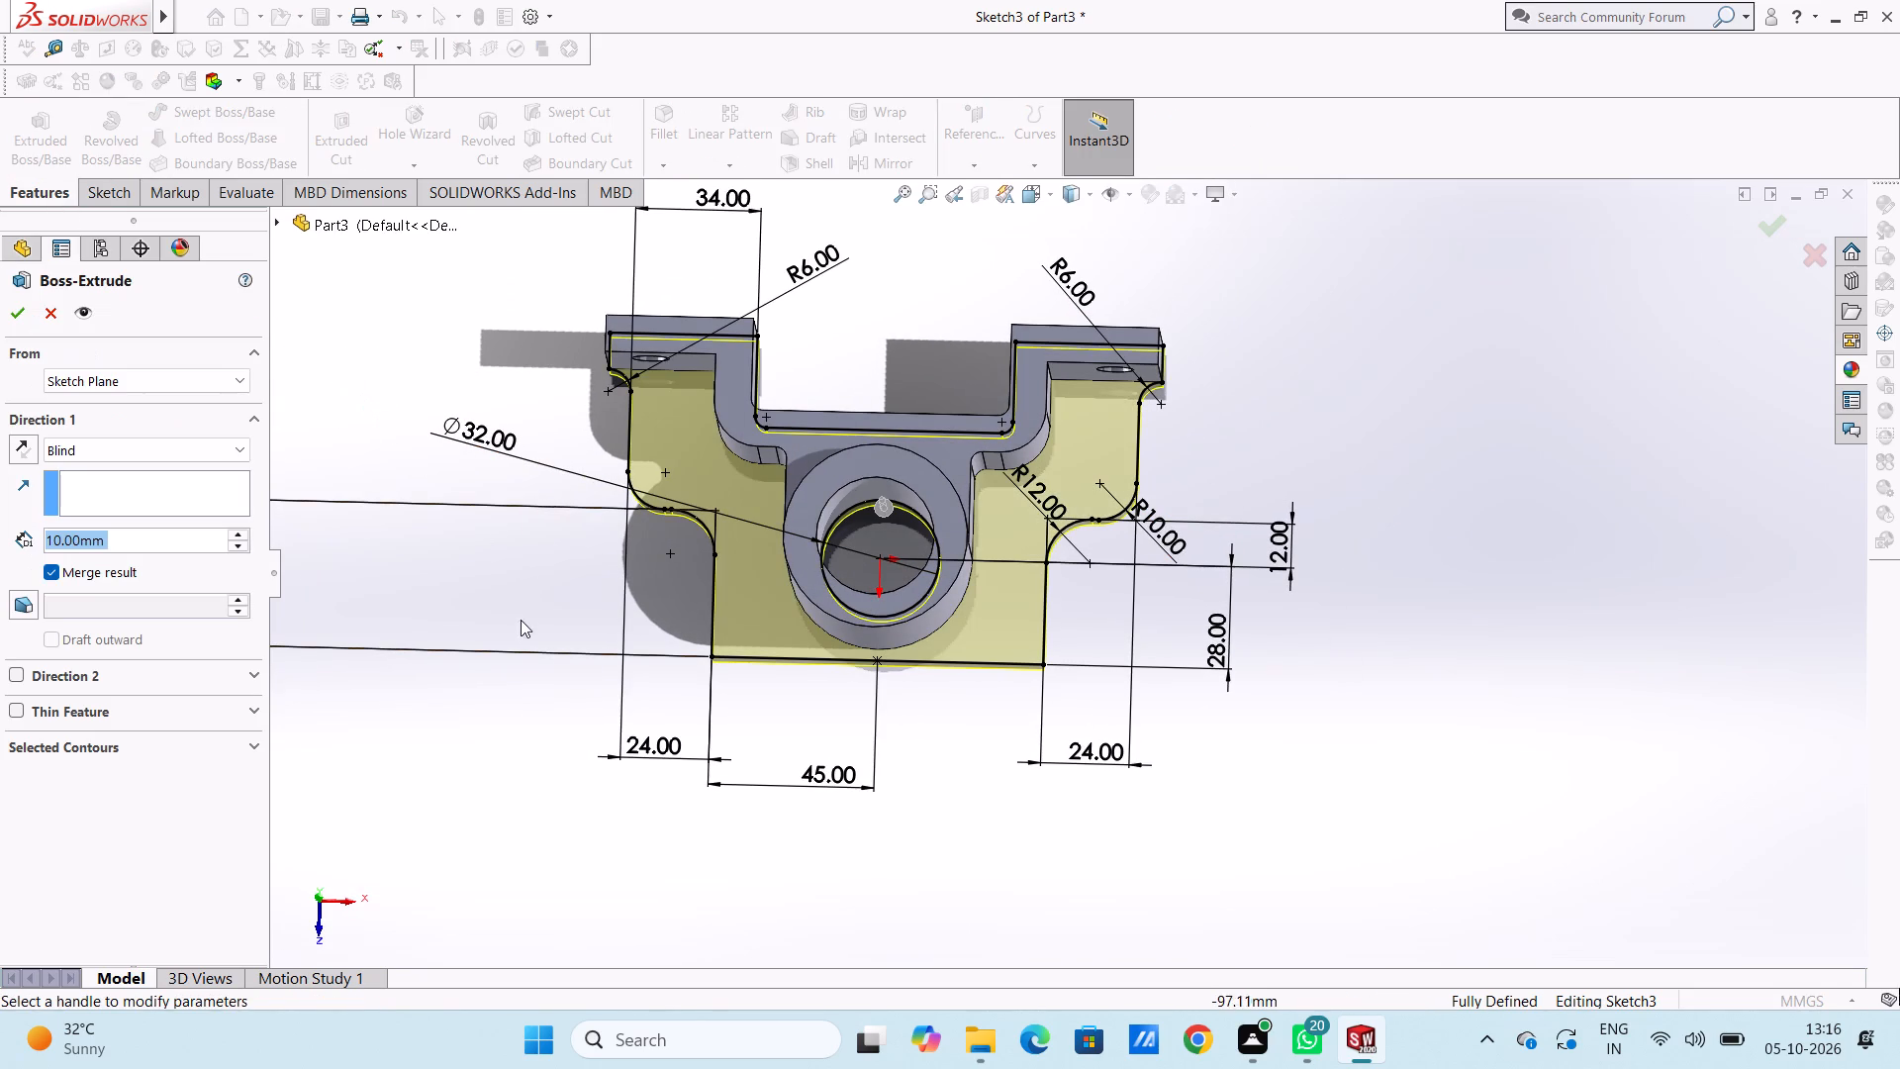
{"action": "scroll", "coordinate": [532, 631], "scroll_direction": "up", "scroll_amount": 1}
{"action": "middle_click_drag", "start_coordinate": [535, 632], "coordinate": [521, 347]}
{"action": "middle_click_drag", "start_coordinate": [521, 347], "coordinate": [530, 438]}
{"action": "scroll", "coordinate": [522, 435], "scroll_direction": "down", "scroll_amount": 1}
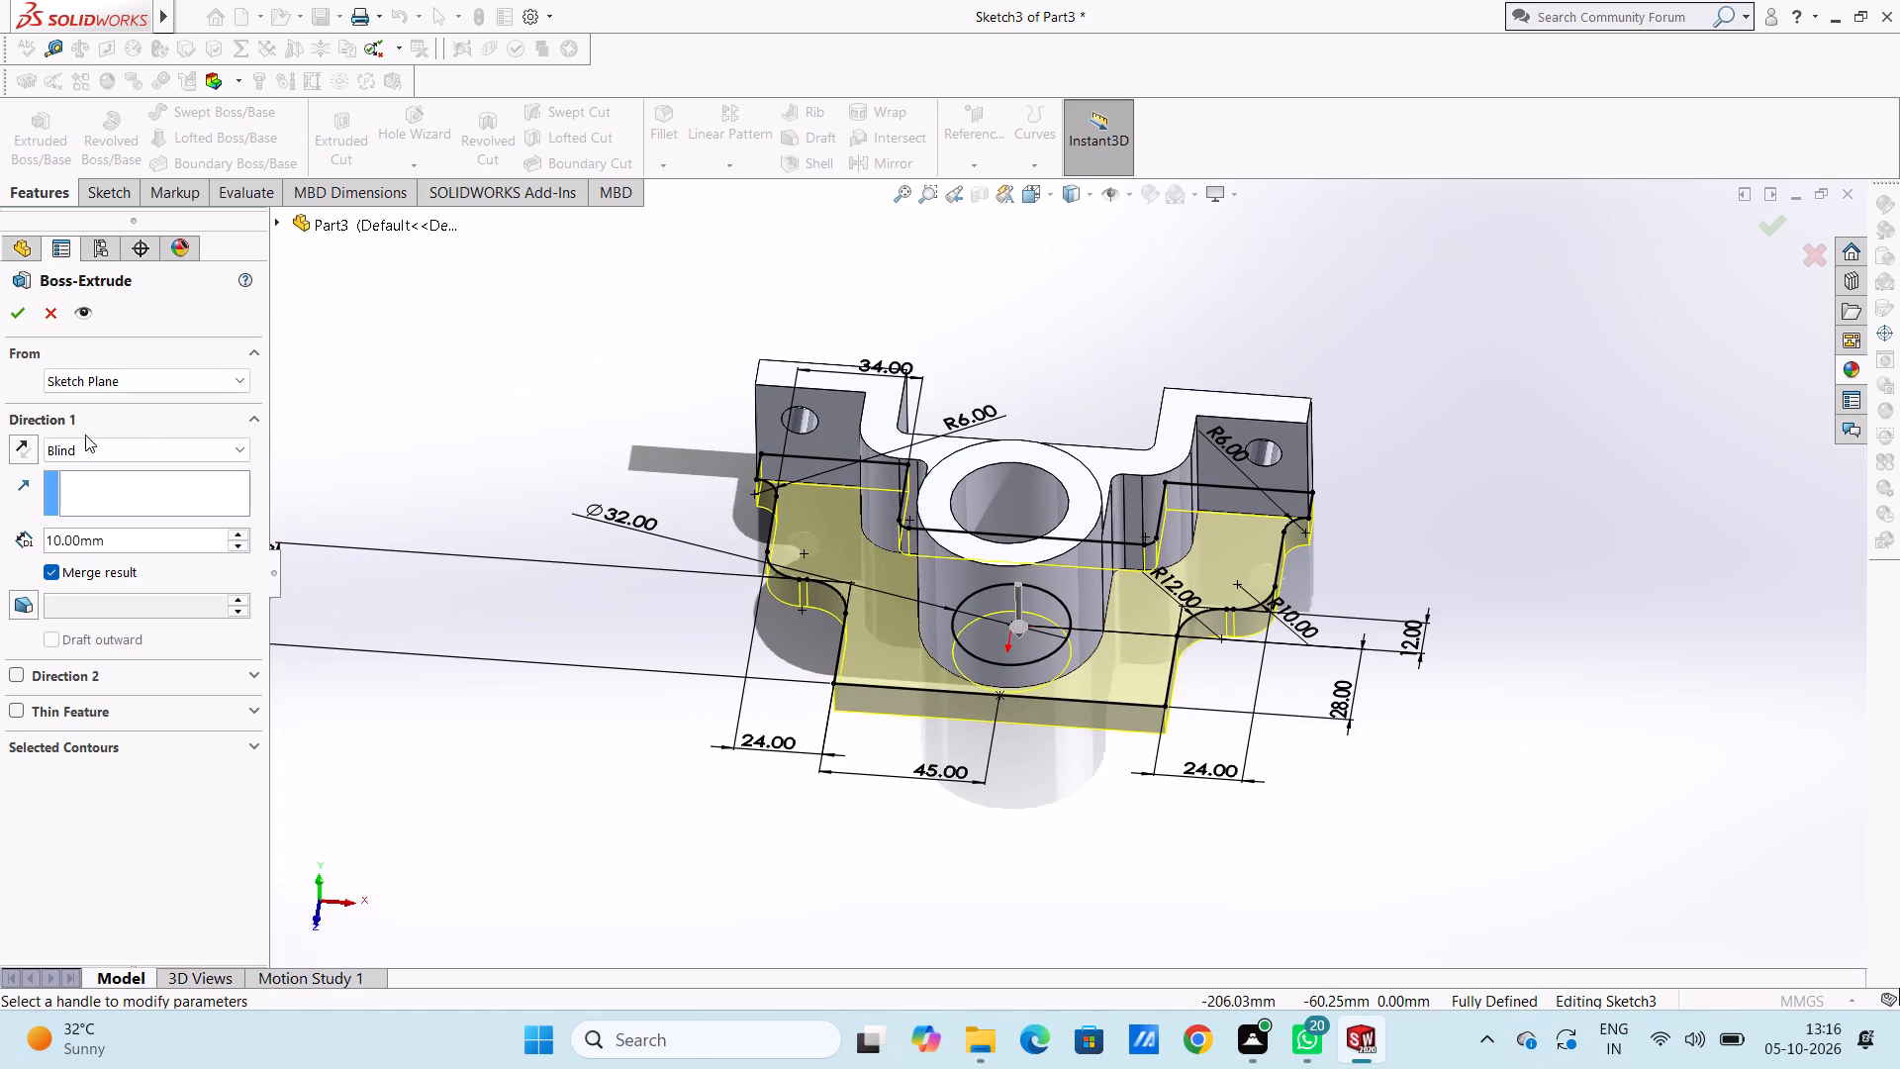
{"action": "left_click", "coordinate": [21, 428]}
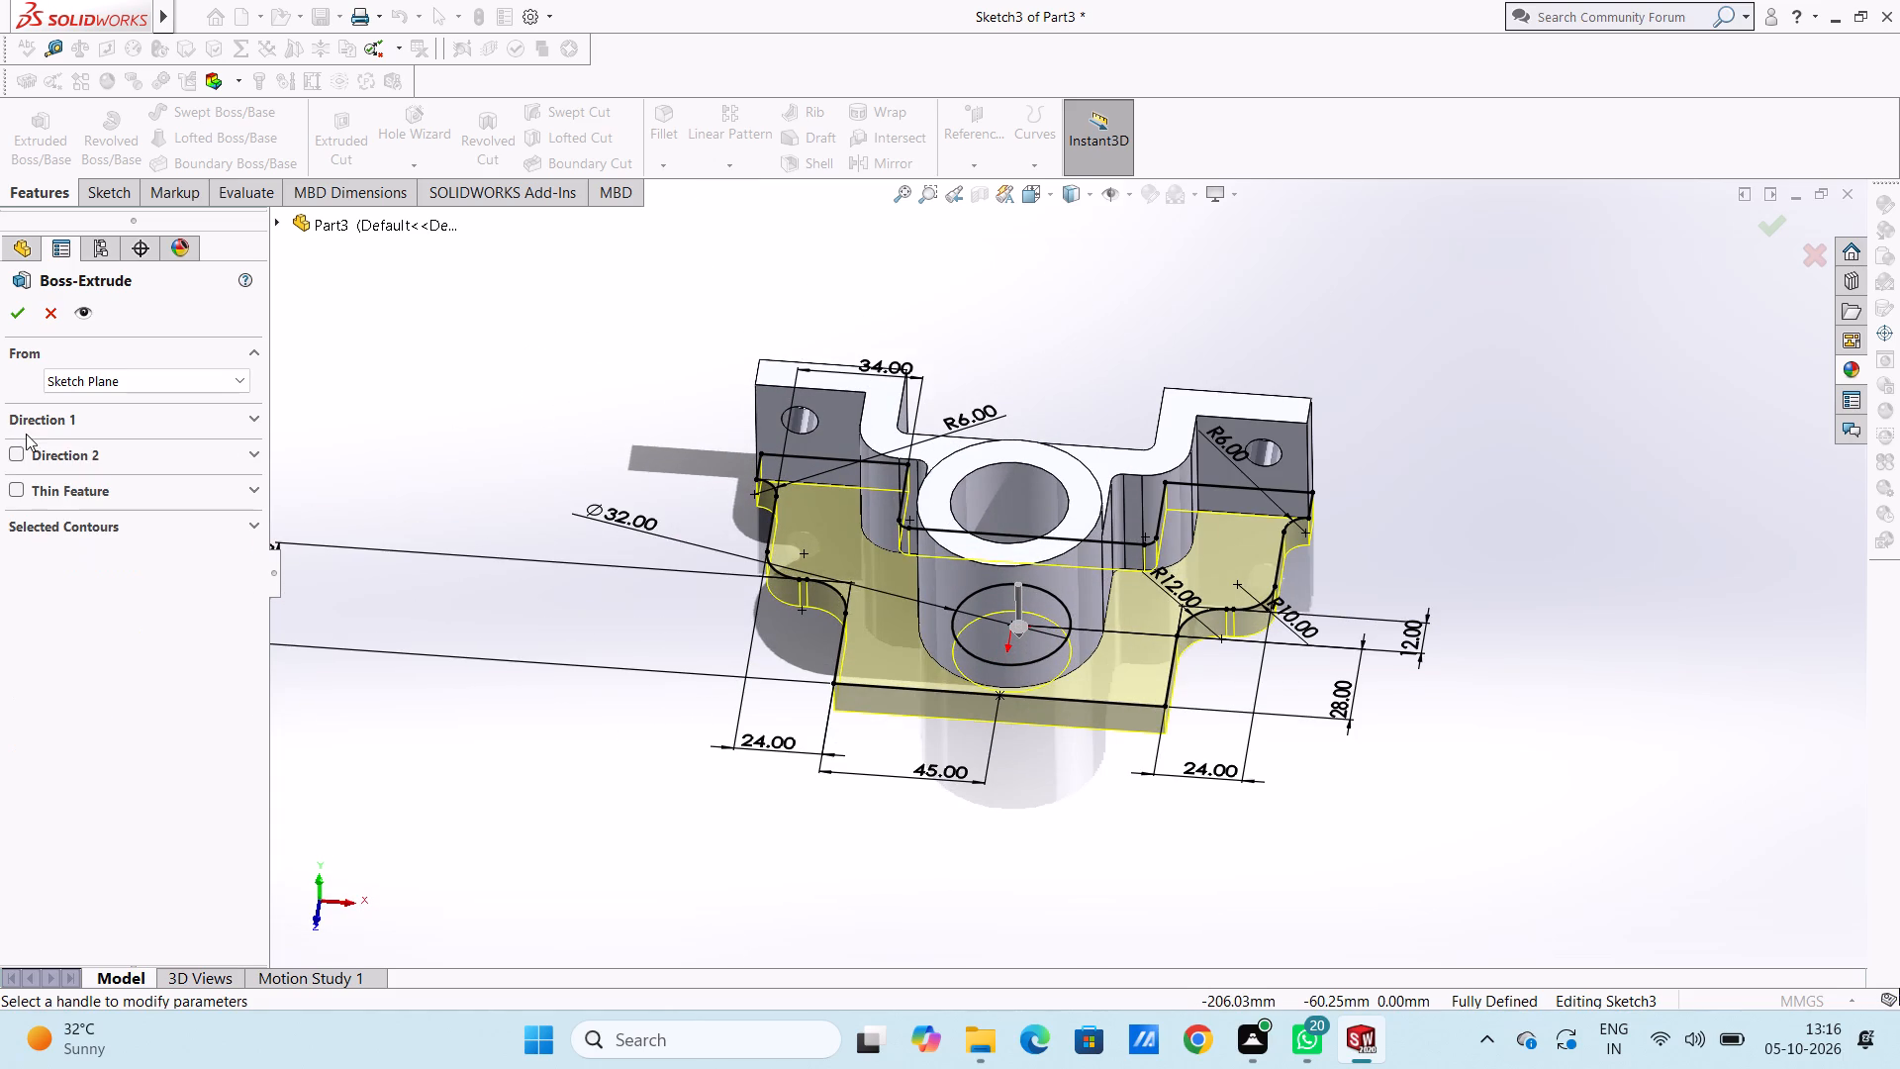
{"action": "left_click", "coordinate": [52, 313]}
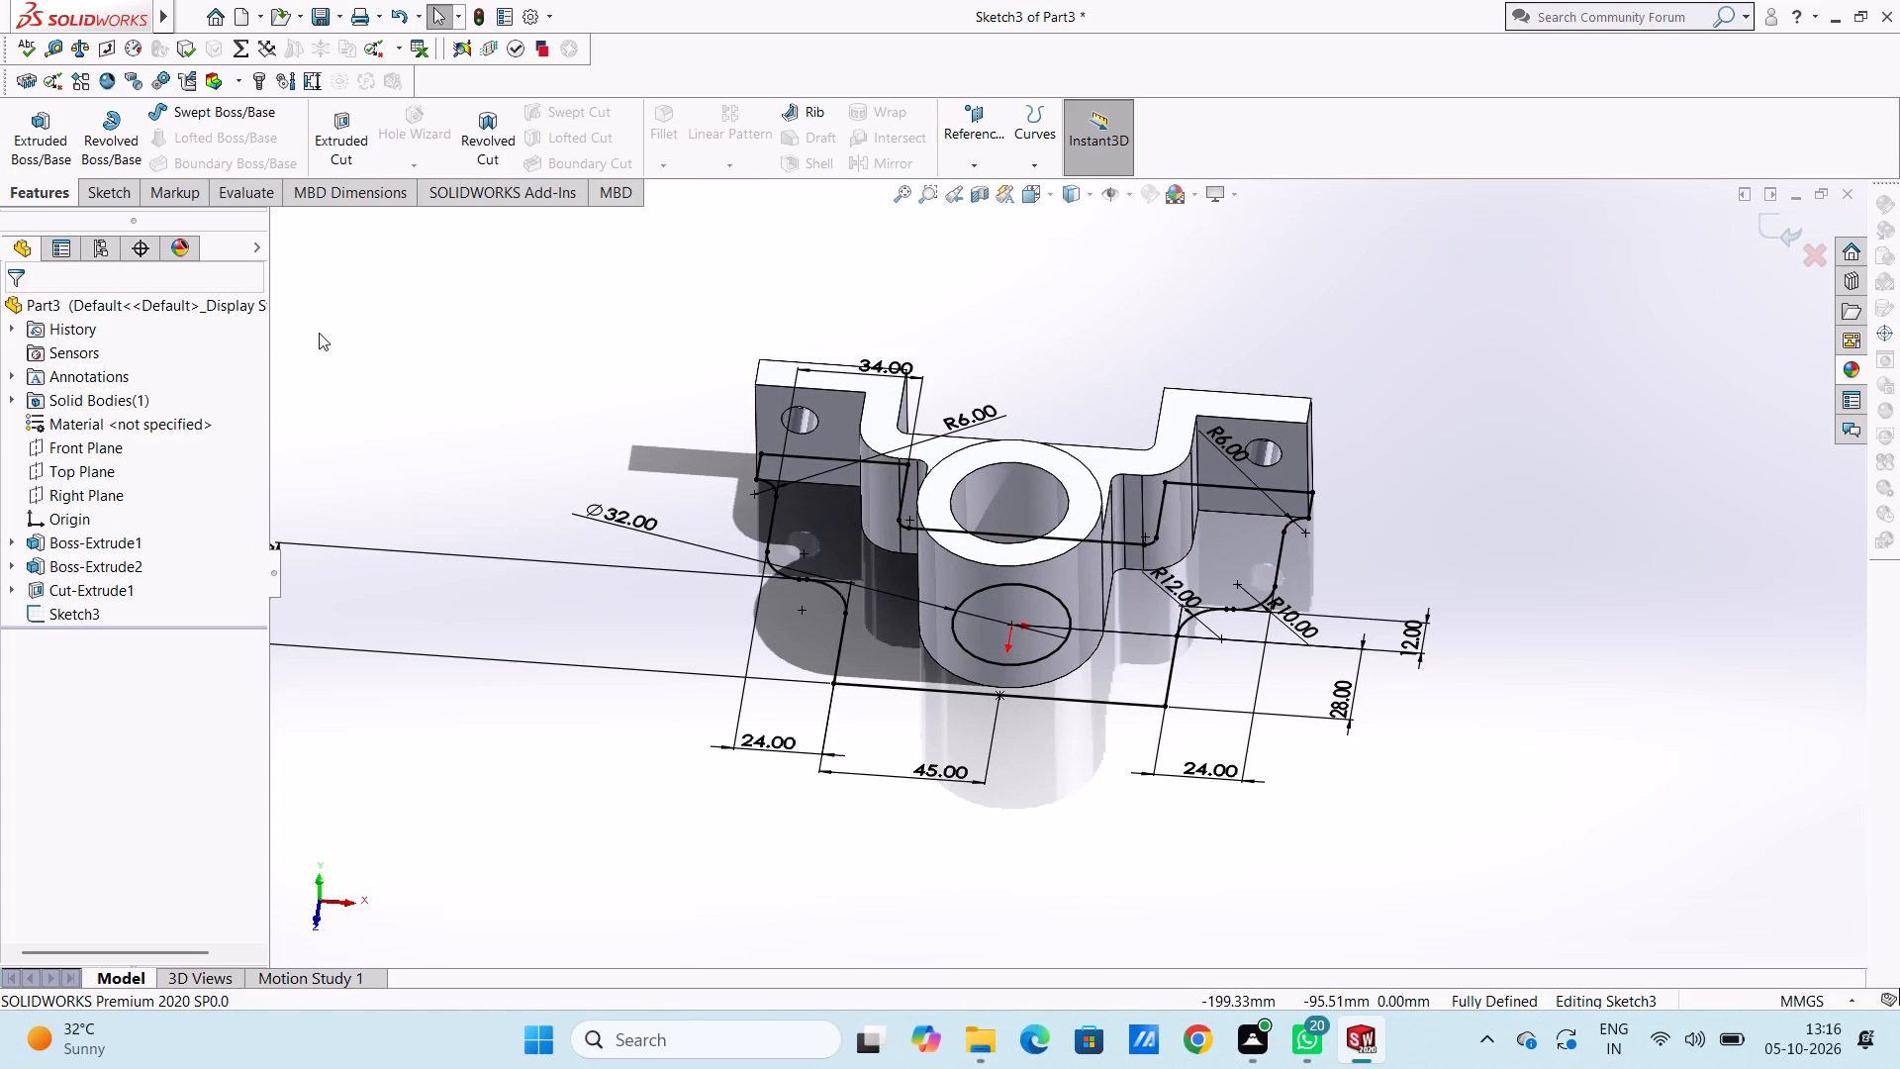
Extrude the plate sketch 10 mm blind in the reversed direction, merged with the bracket body.
{"action": "left_click", "coordinate": [31, 127]}
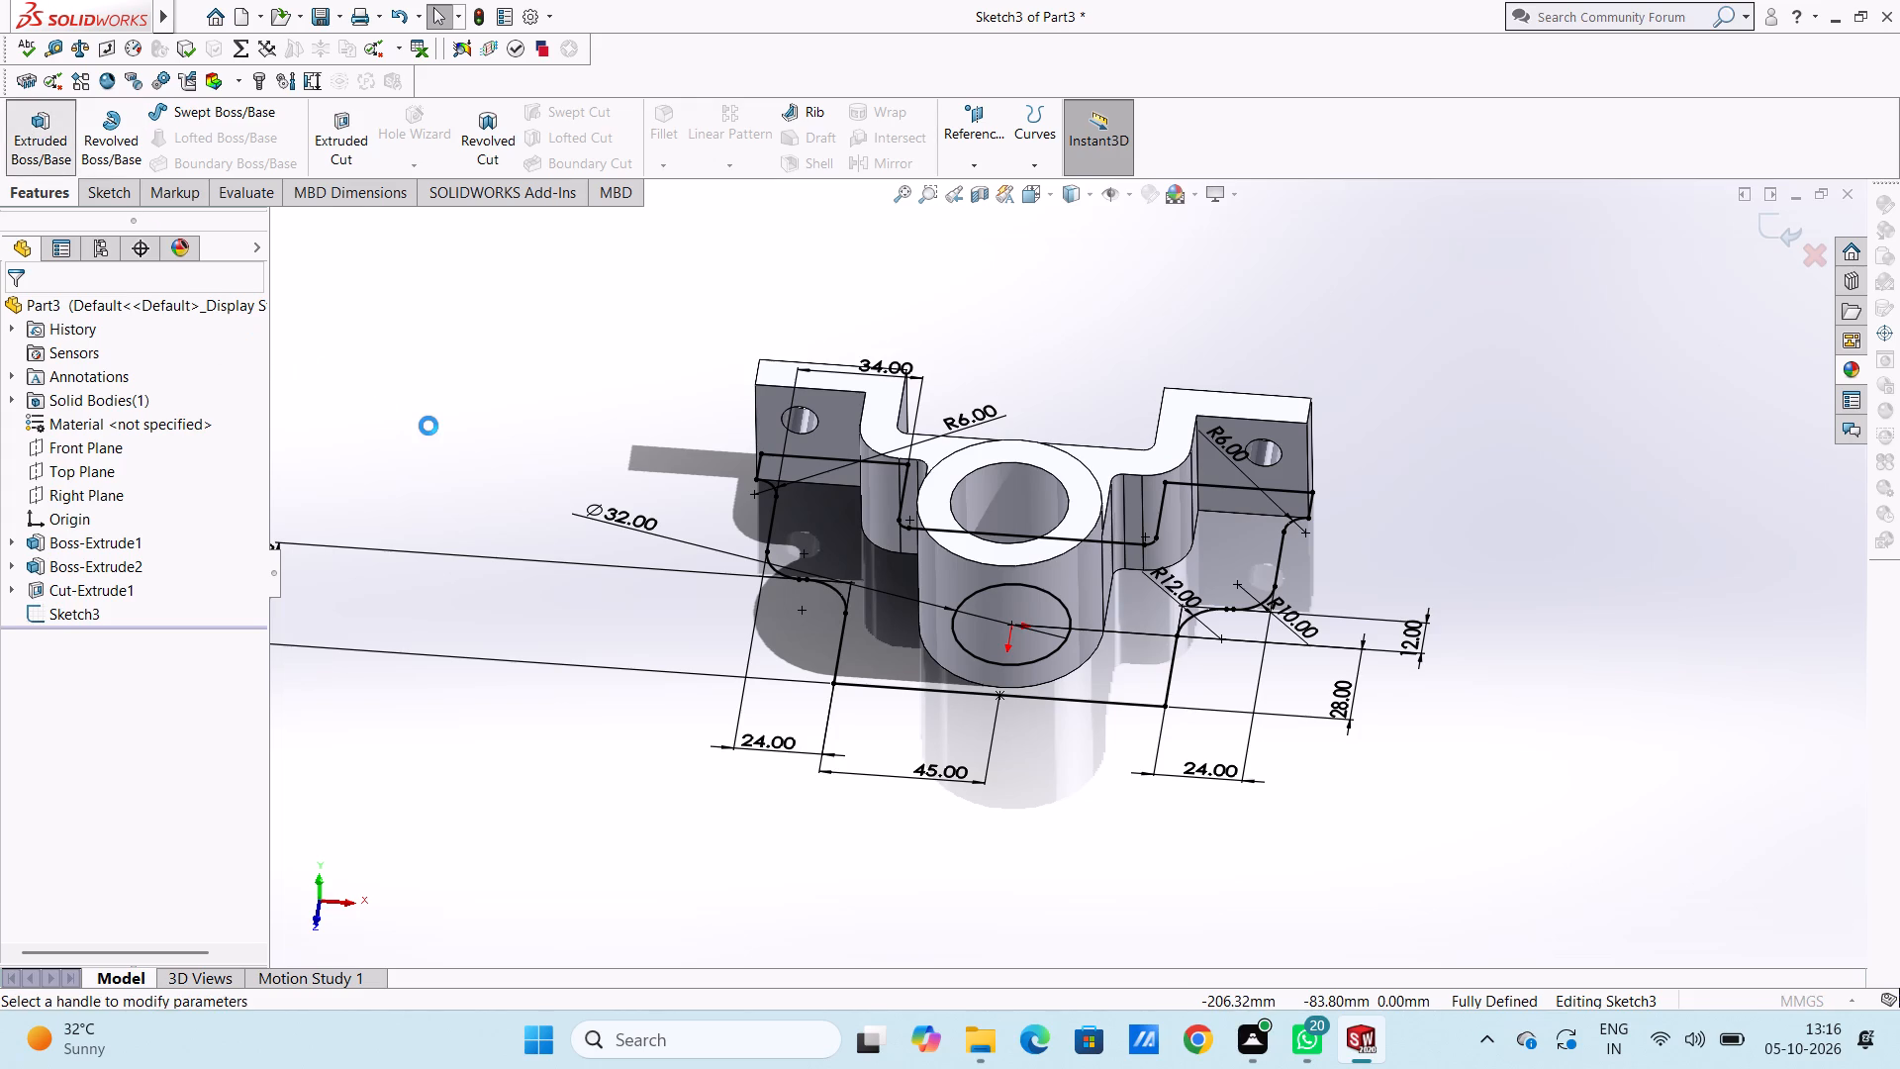
{"action": "left_click", "coordinate": [29, 447]}
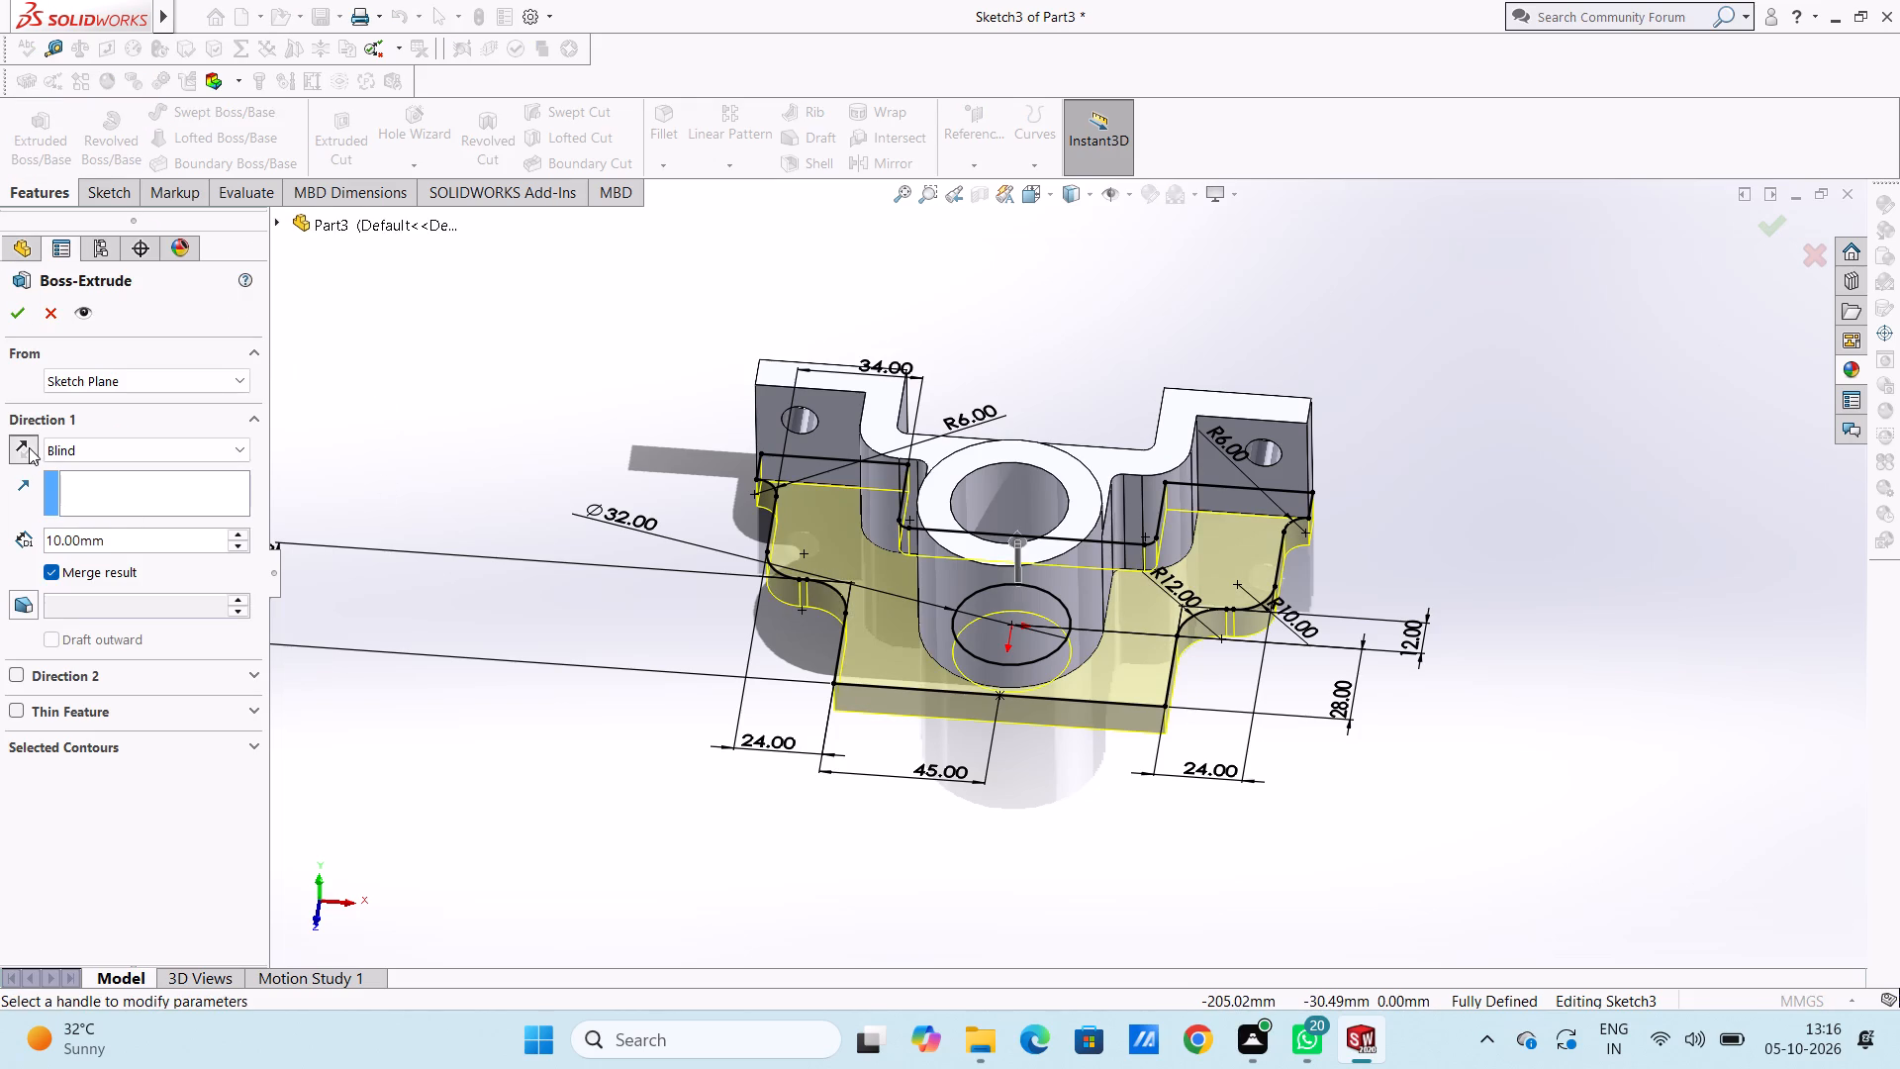
{"action": "left_click", "coordinate": [15, 315]}
{"action": "left_click", "coordinate": [374, 440]}
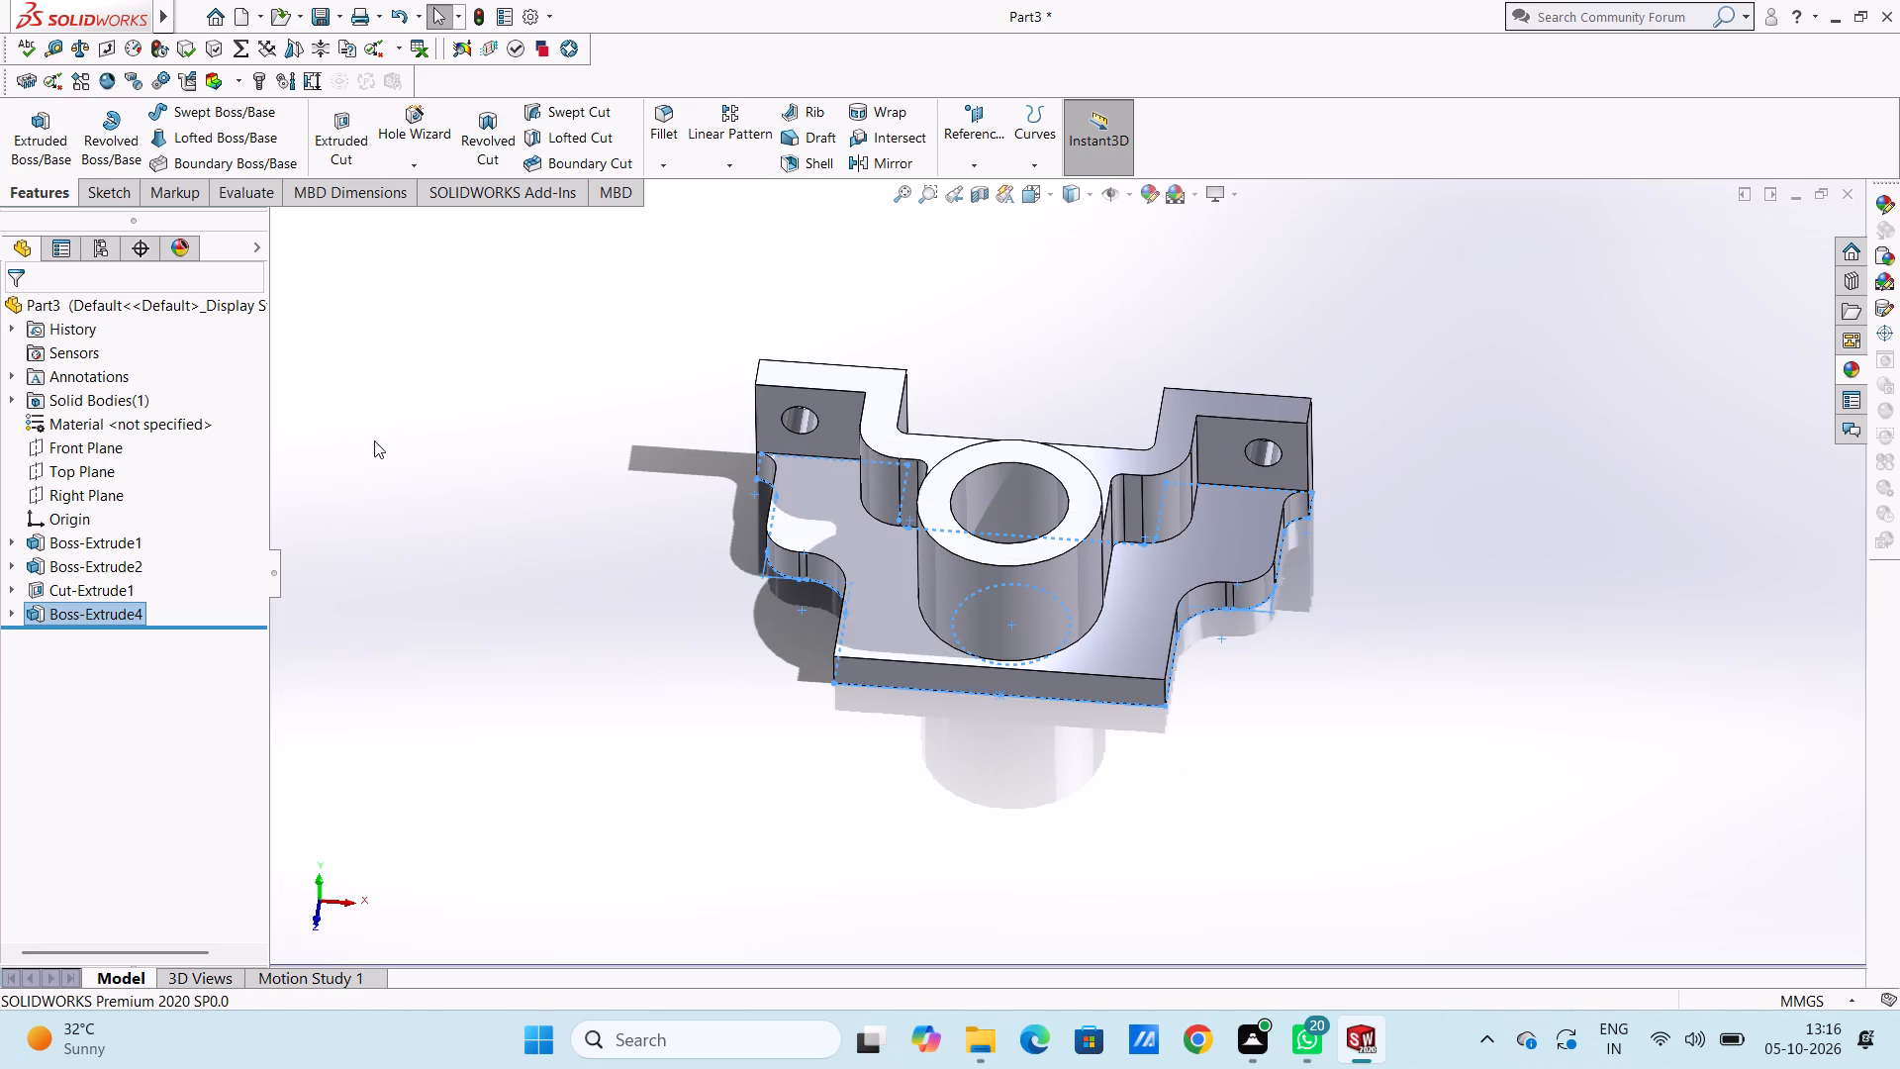
Inspect the bracket and its new base plate from several angles, including the isometric, left and right views.
{"action": "middle_click_drag", "start_coordinate": [516, 355], "coordinate": [589, 362]}
{"action": "scroll", "coordinate": [636, 670], "scroll_direction": "up", "scroll_amount": 1}
{"action": "middle_click_drag", "start_coordinate": [642, 682], "coordinate": [534, 791]}
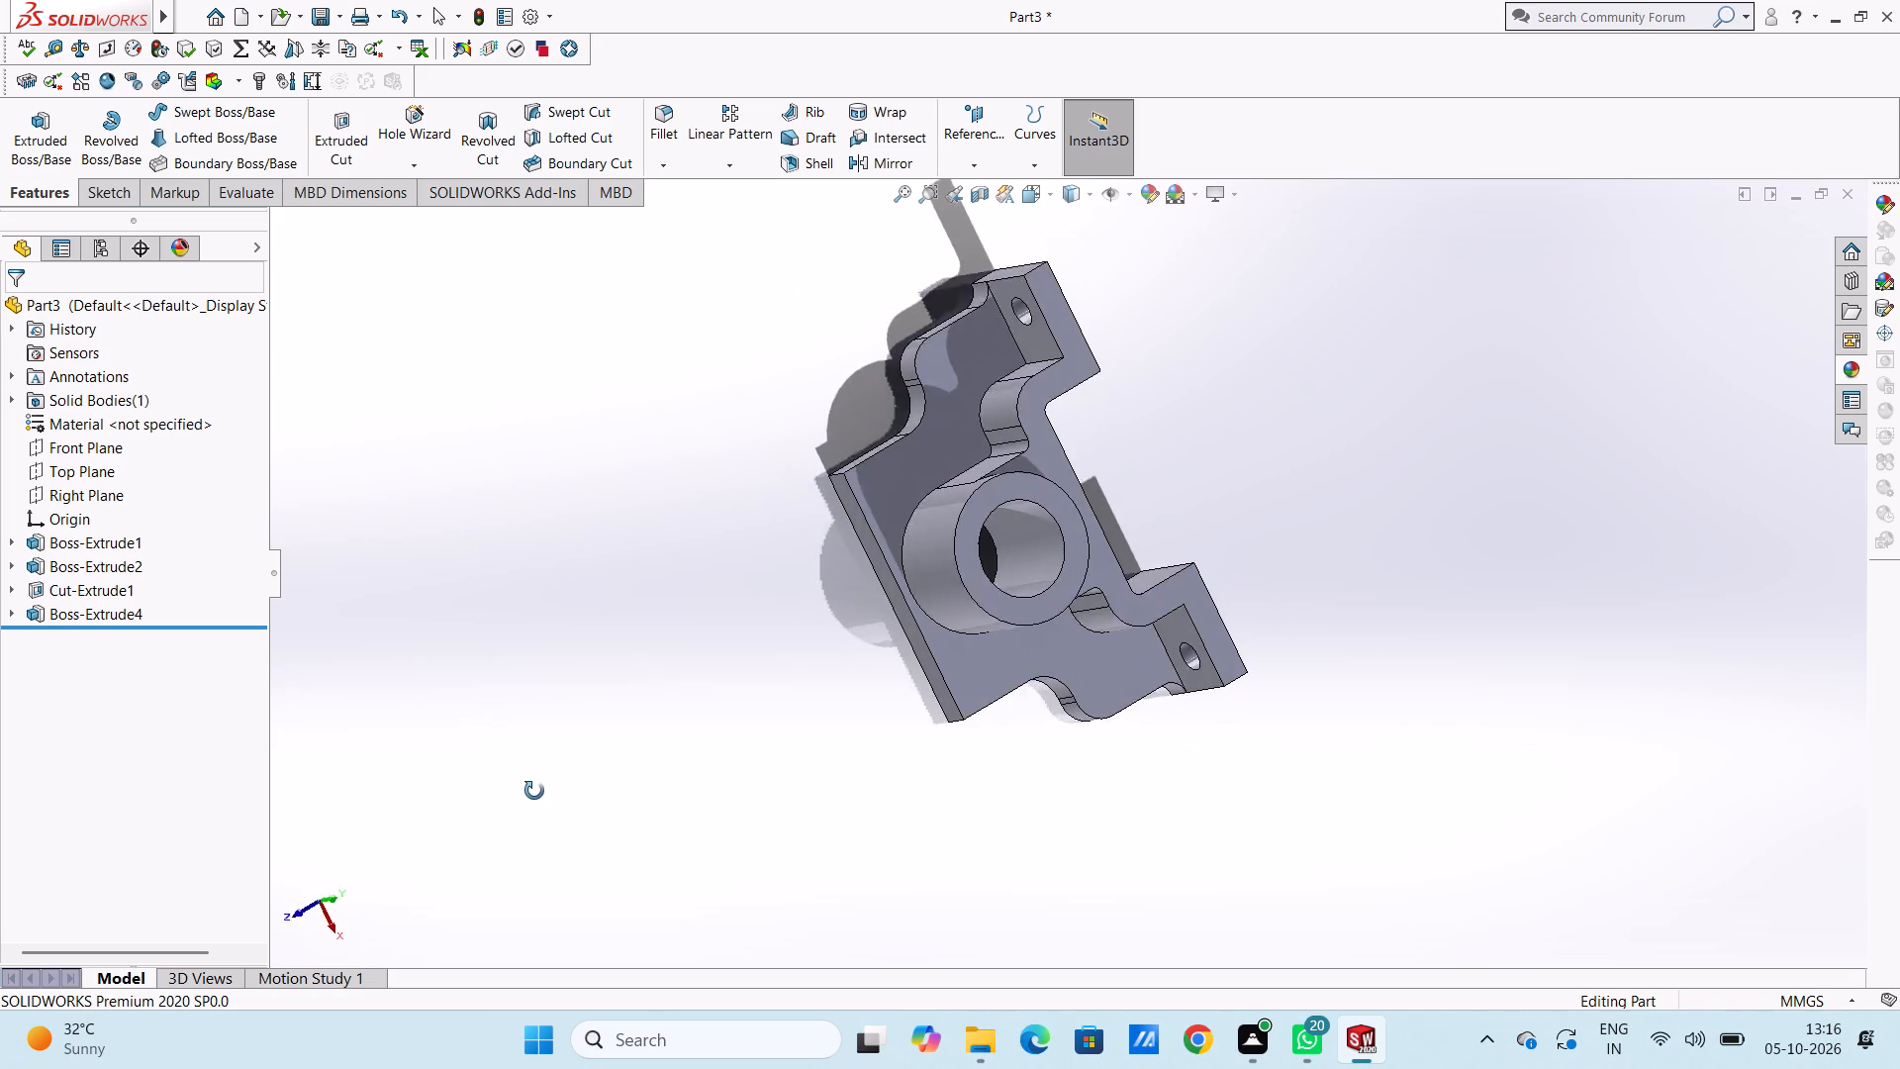
{"action": "middle_click_drag", "start_coordinate": [534, 791], "coordinate": [462, 666]}
{"action": "scroll", "coordinate": [706, 676], "scroll_direction": "up", "scroll_amount": 1}
{"action": "middle_click_drag", "start_coordinate": [706, 676], "coordinate": [964, 455]}
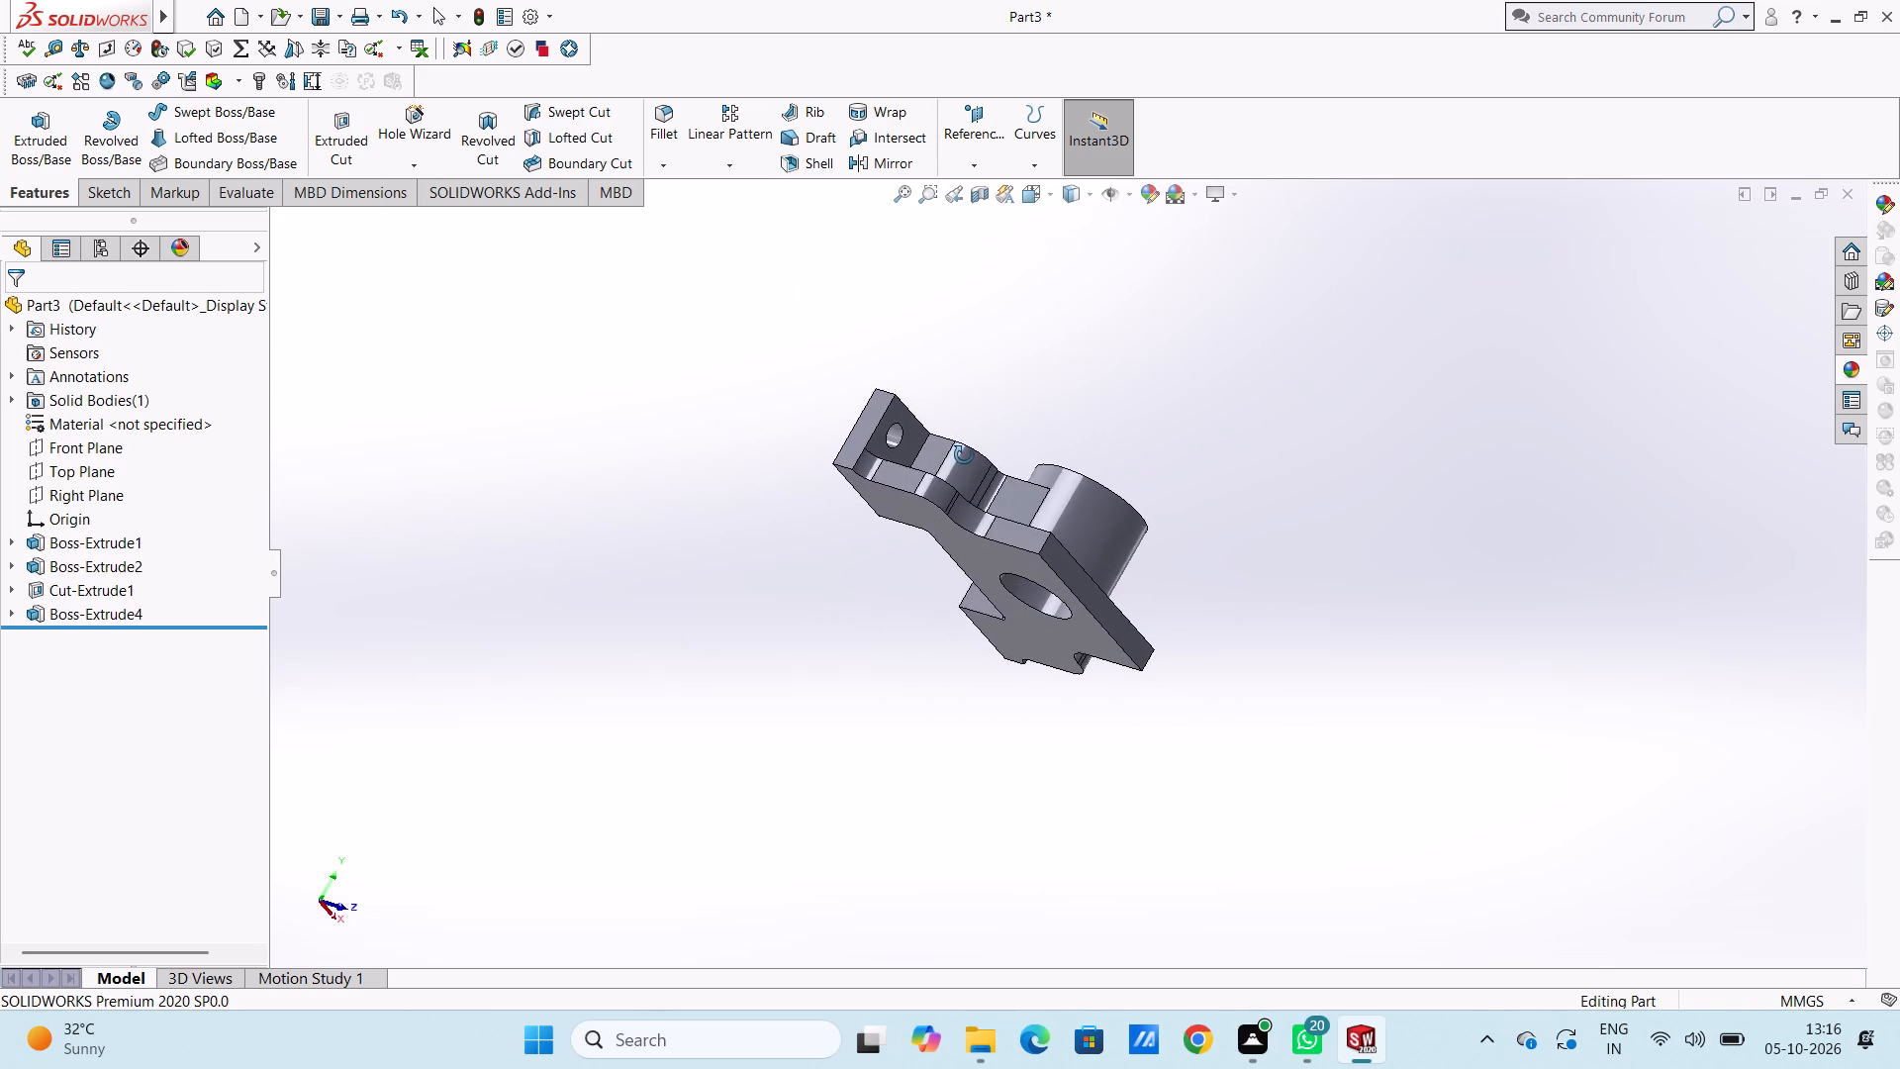
{"action": "middle_click_drag", "start_coordinate": [964, 455], "coordinate": [795, 569]}
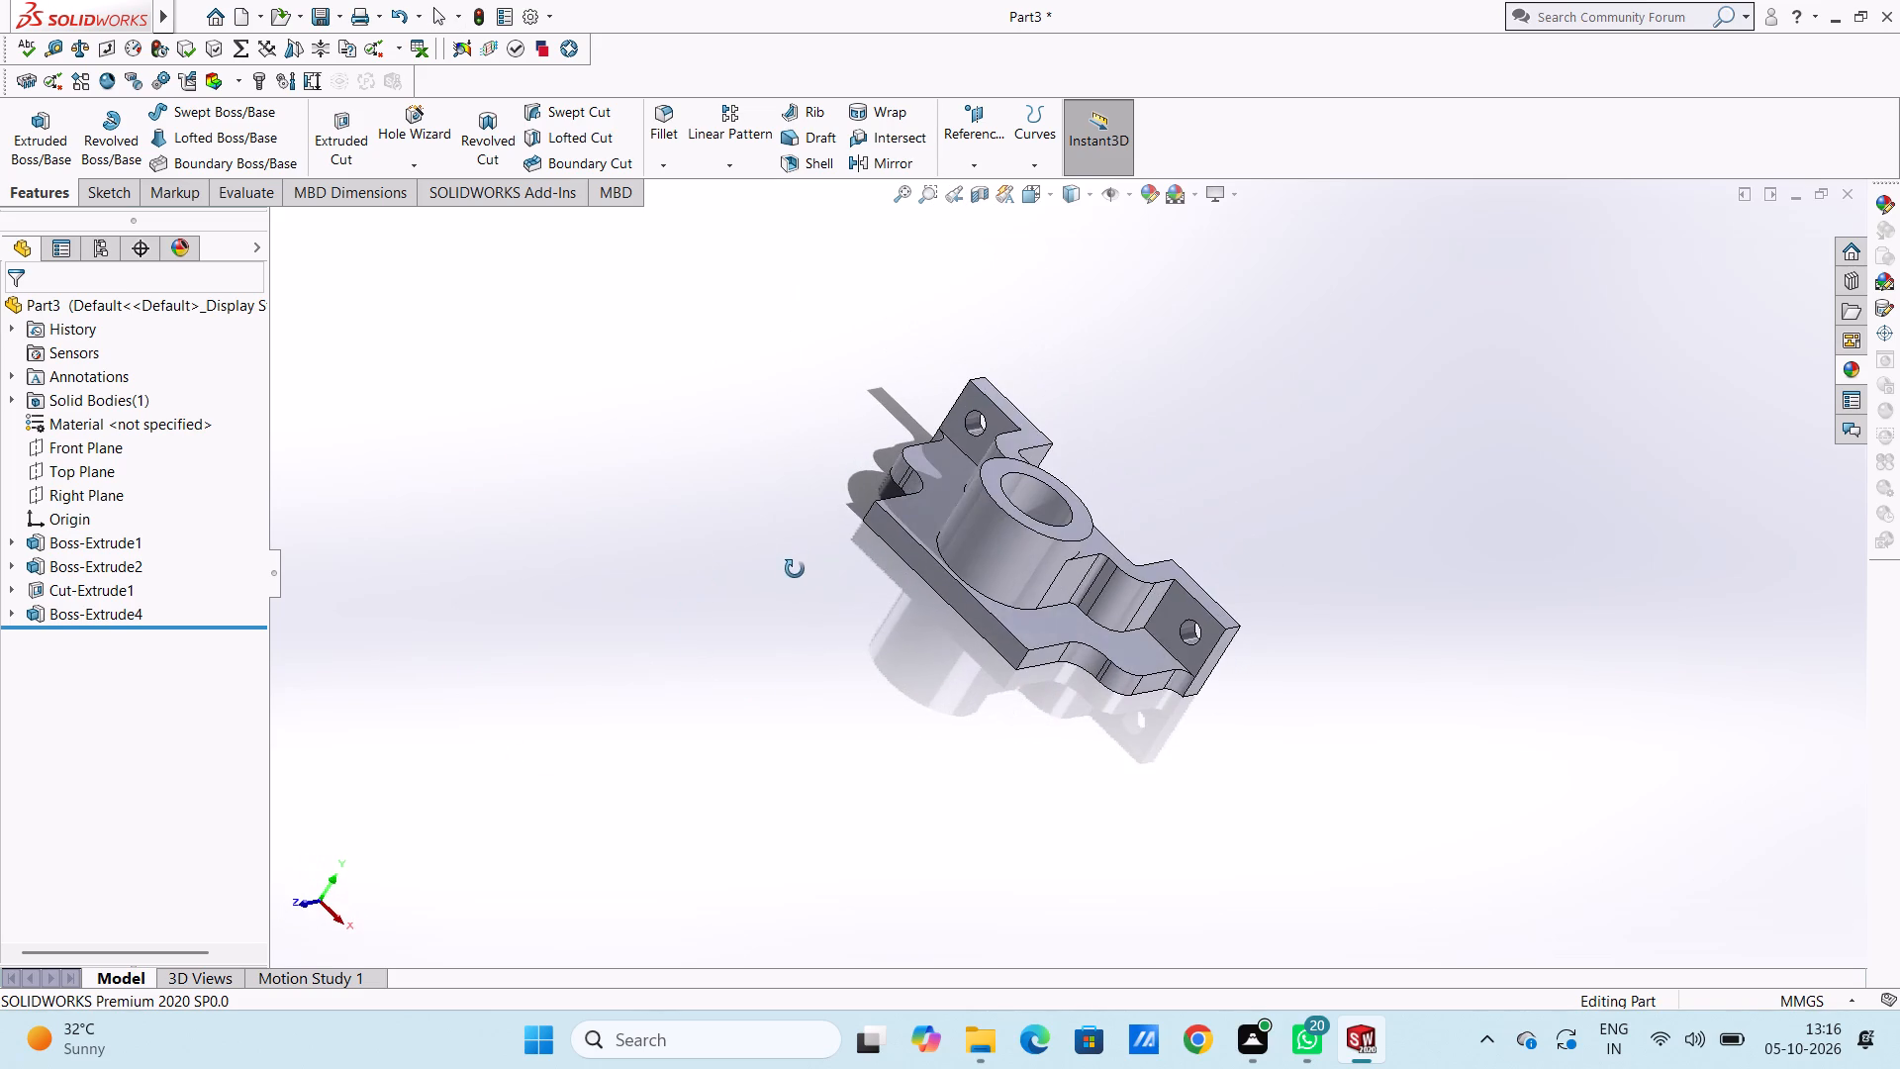
{"action": "middle_click_drag", "start_coordinate": [795, 569], "coordinate": [794, 569]}
{"action": "key", "text": "ctrl+7"}
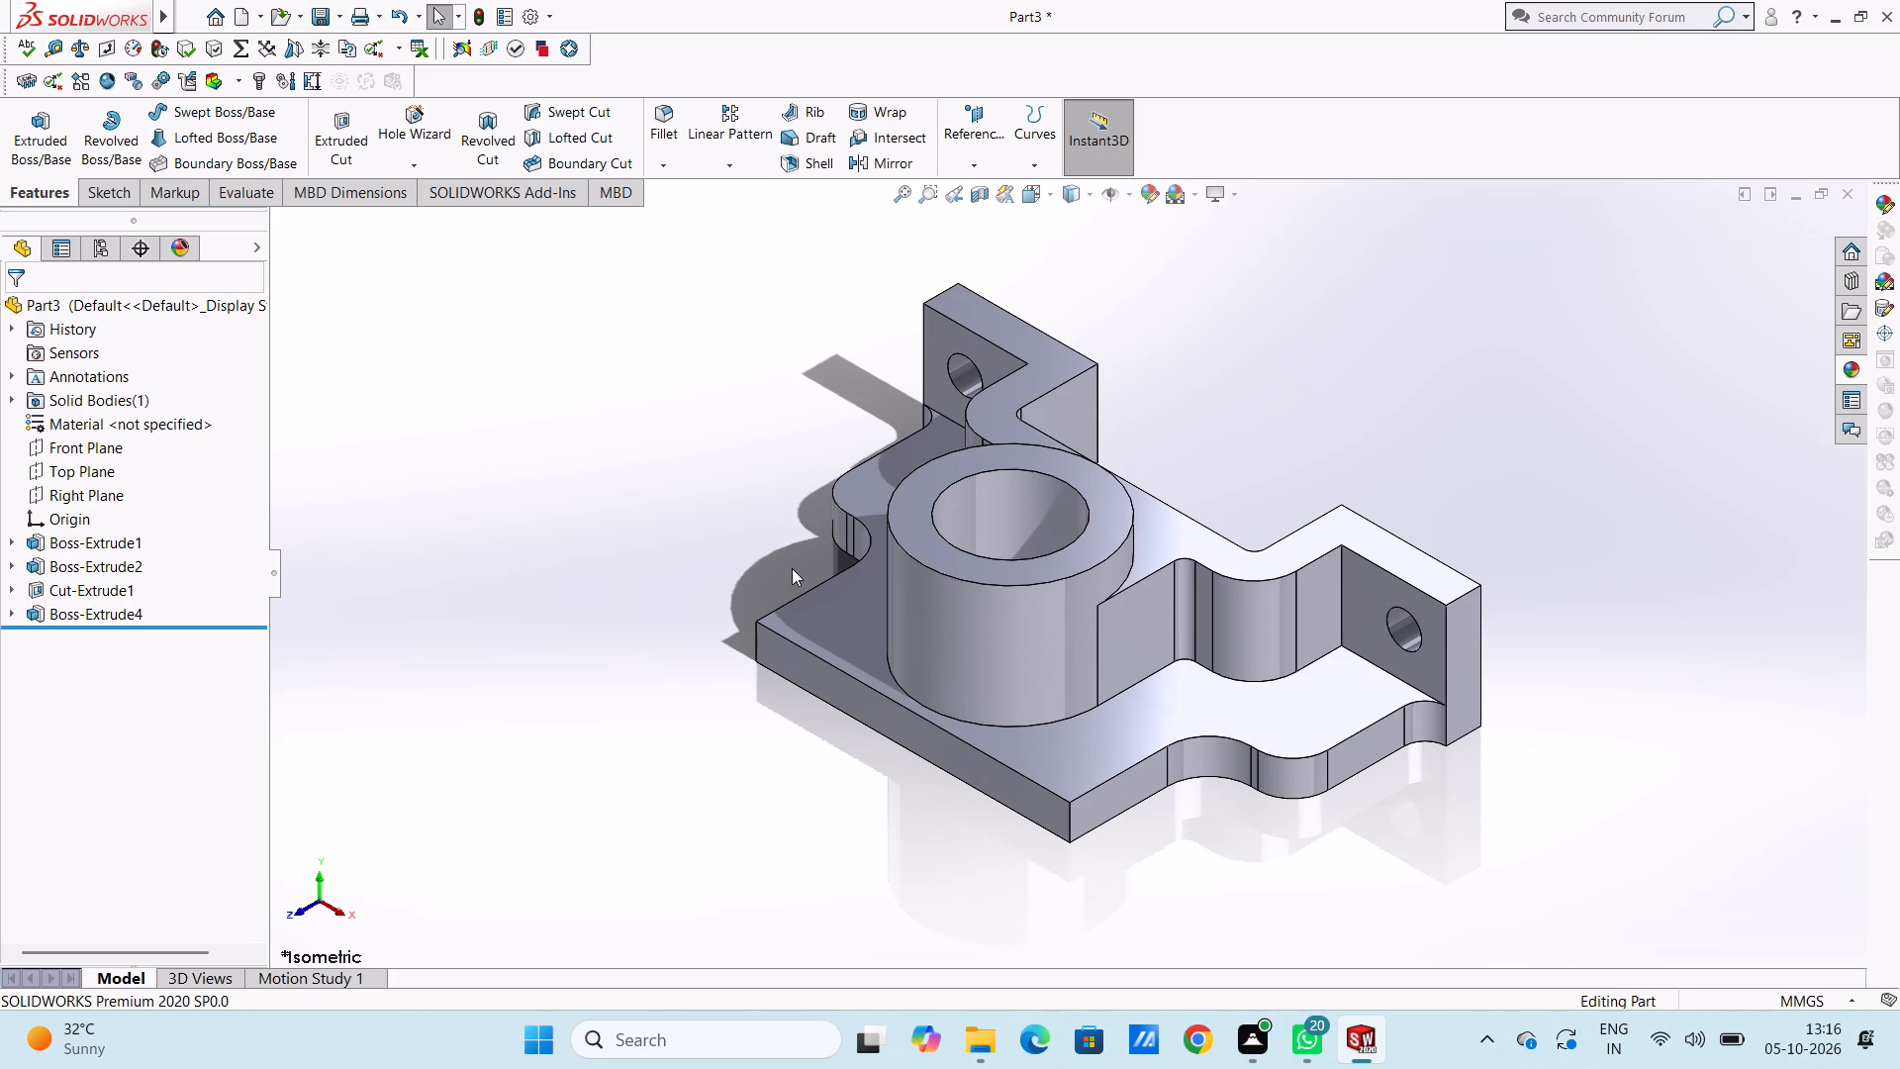
{"action": "key", "text": "ctrl+3"}
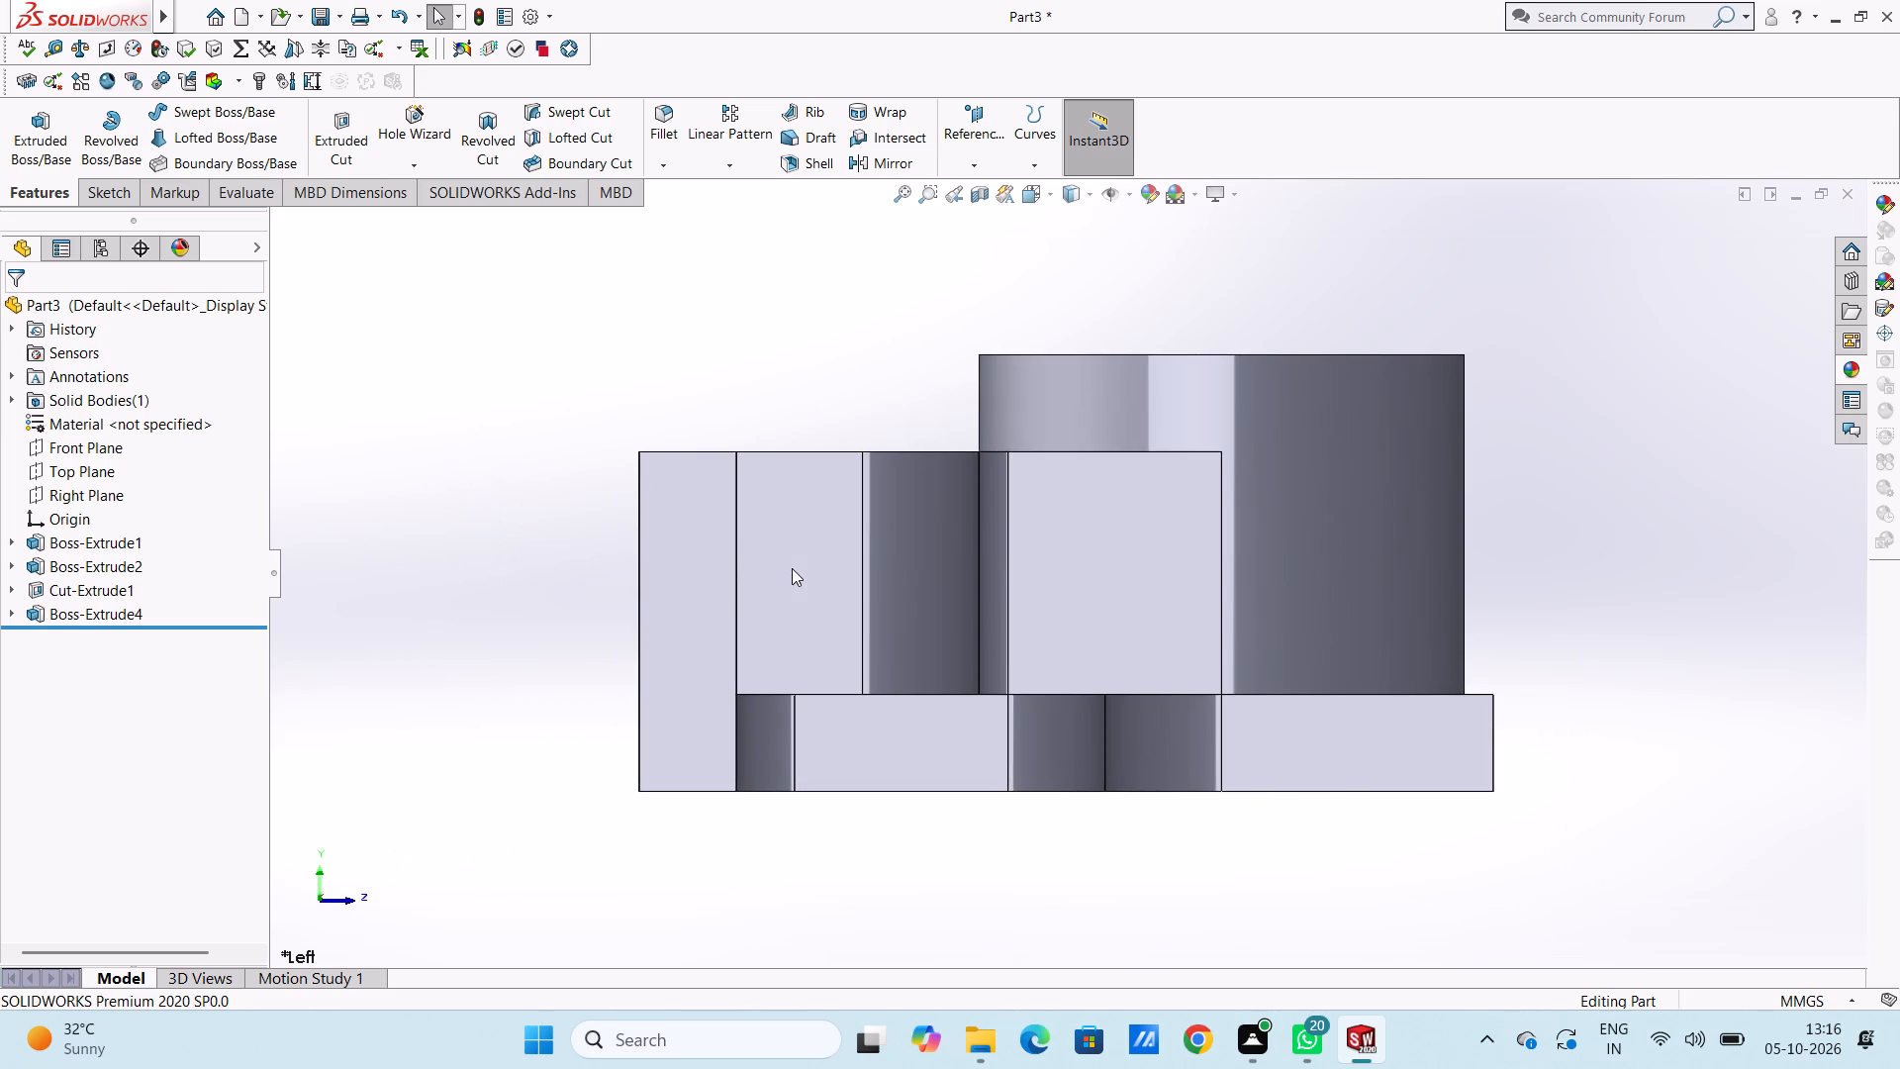
{"action": "key", "text": "ctrl+4"}
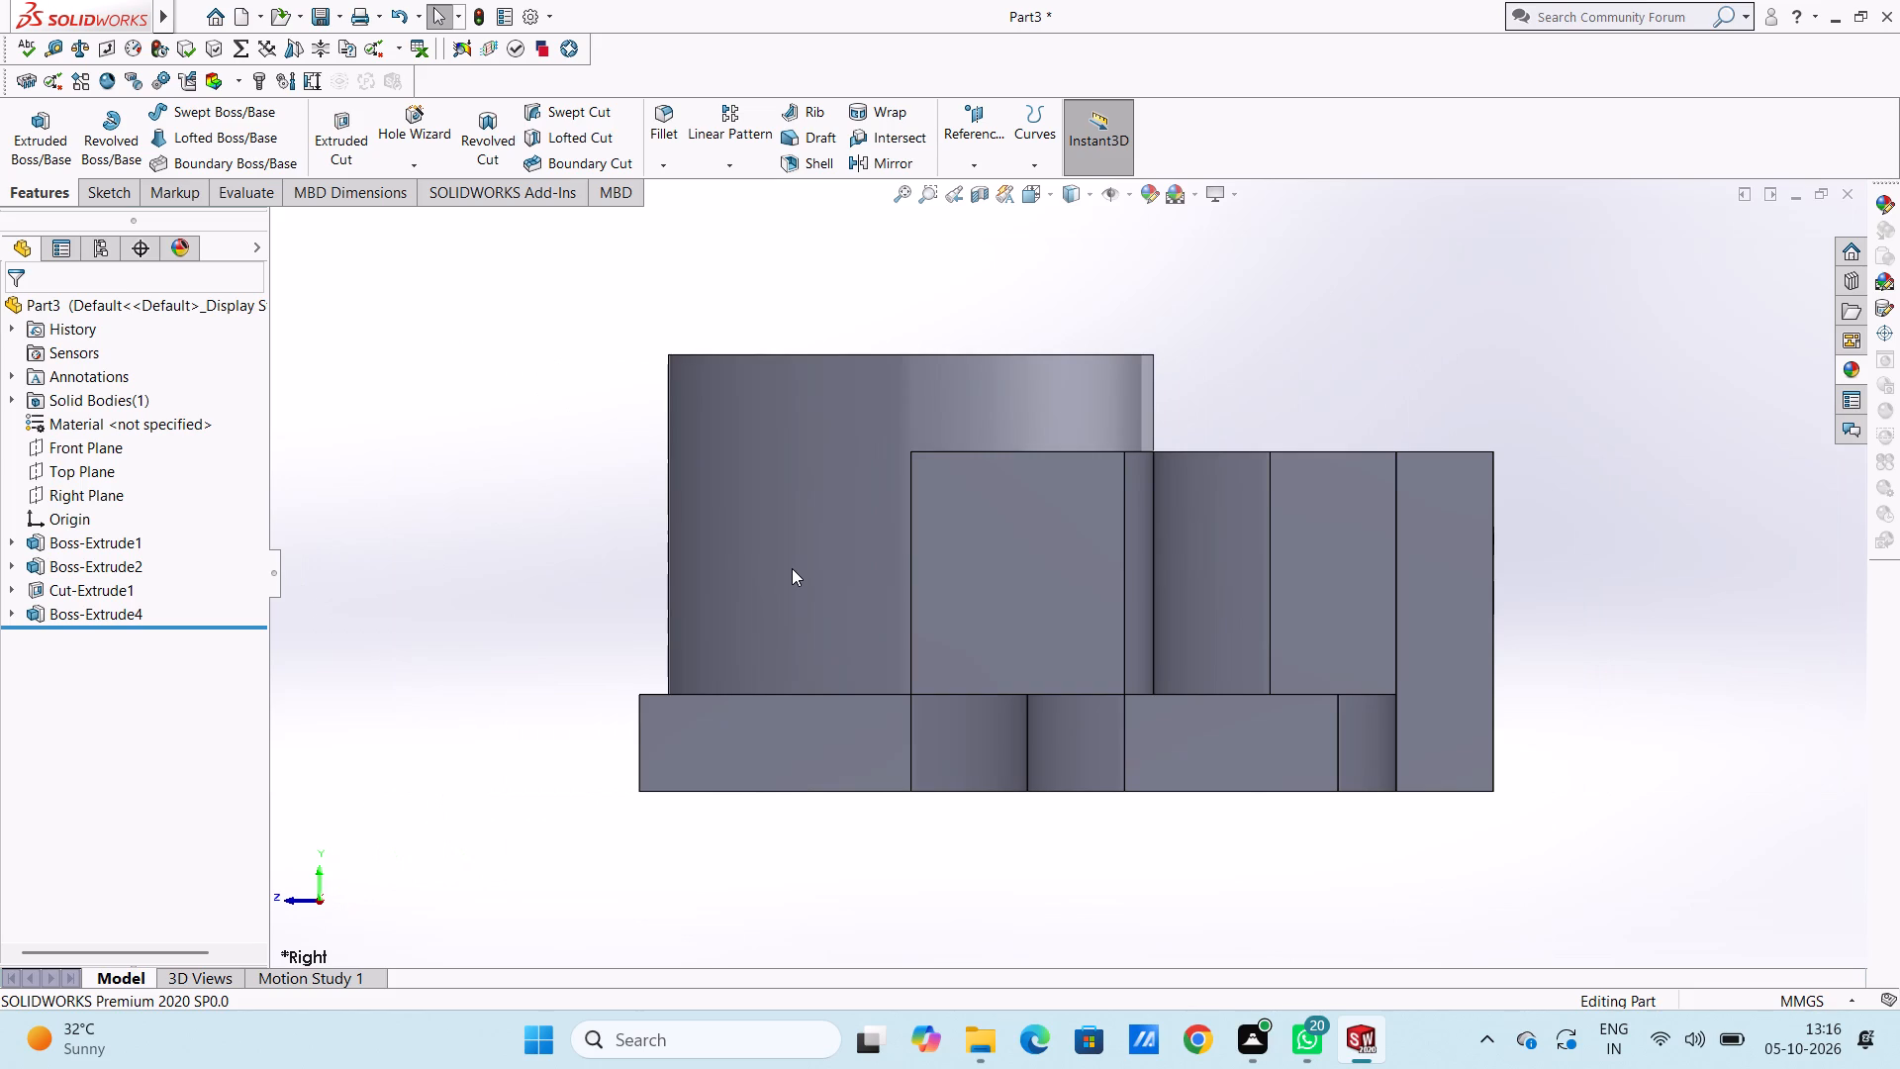
{"action": "scroll", "coordinate": [792, 568], "scroll_direction": "up", "scroll_amount": 2}
{"action": "middle_click_drag", "start_coordinate": [1039, 289], "coordinate": [1092, 413]}
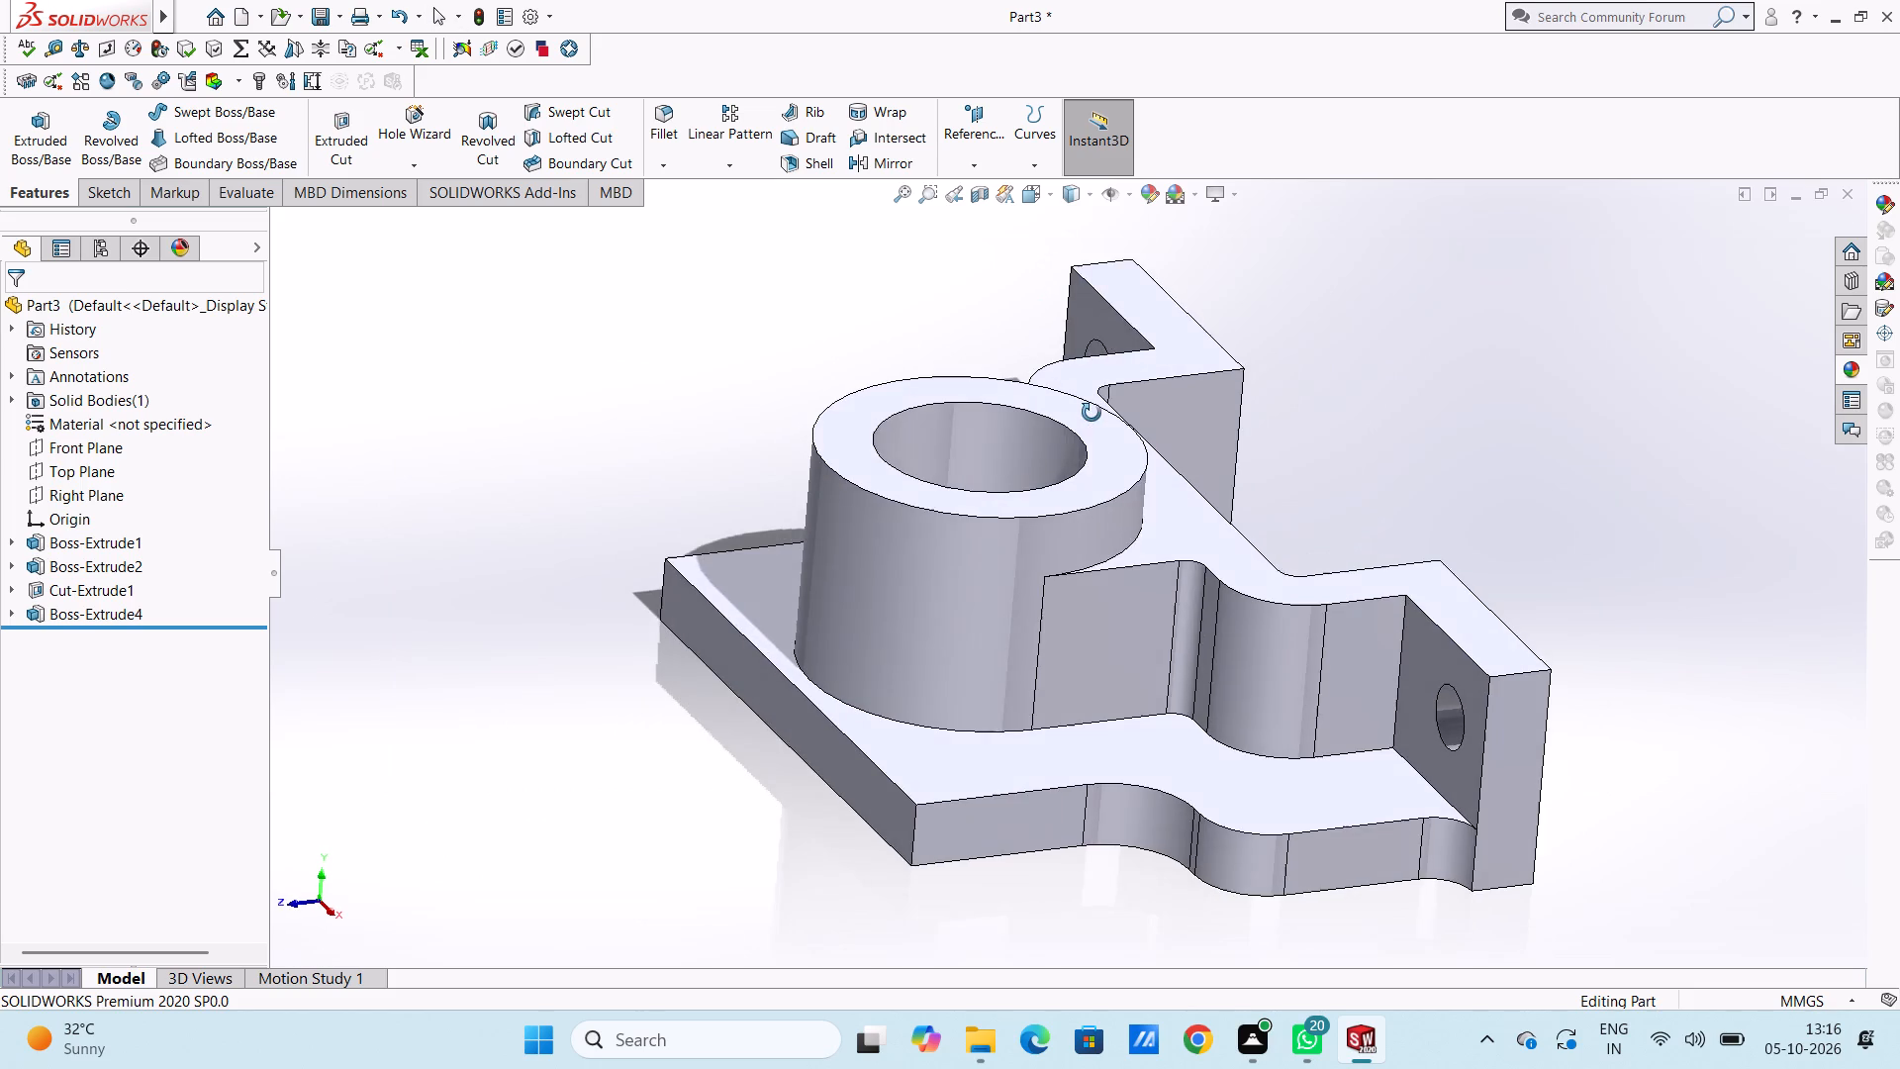
{"action": "middle_click_drag", "start_coordinate": [1092, 413], "coordinate": [1078, 392]}
{"action": "key", "text": "ctrl+4"}
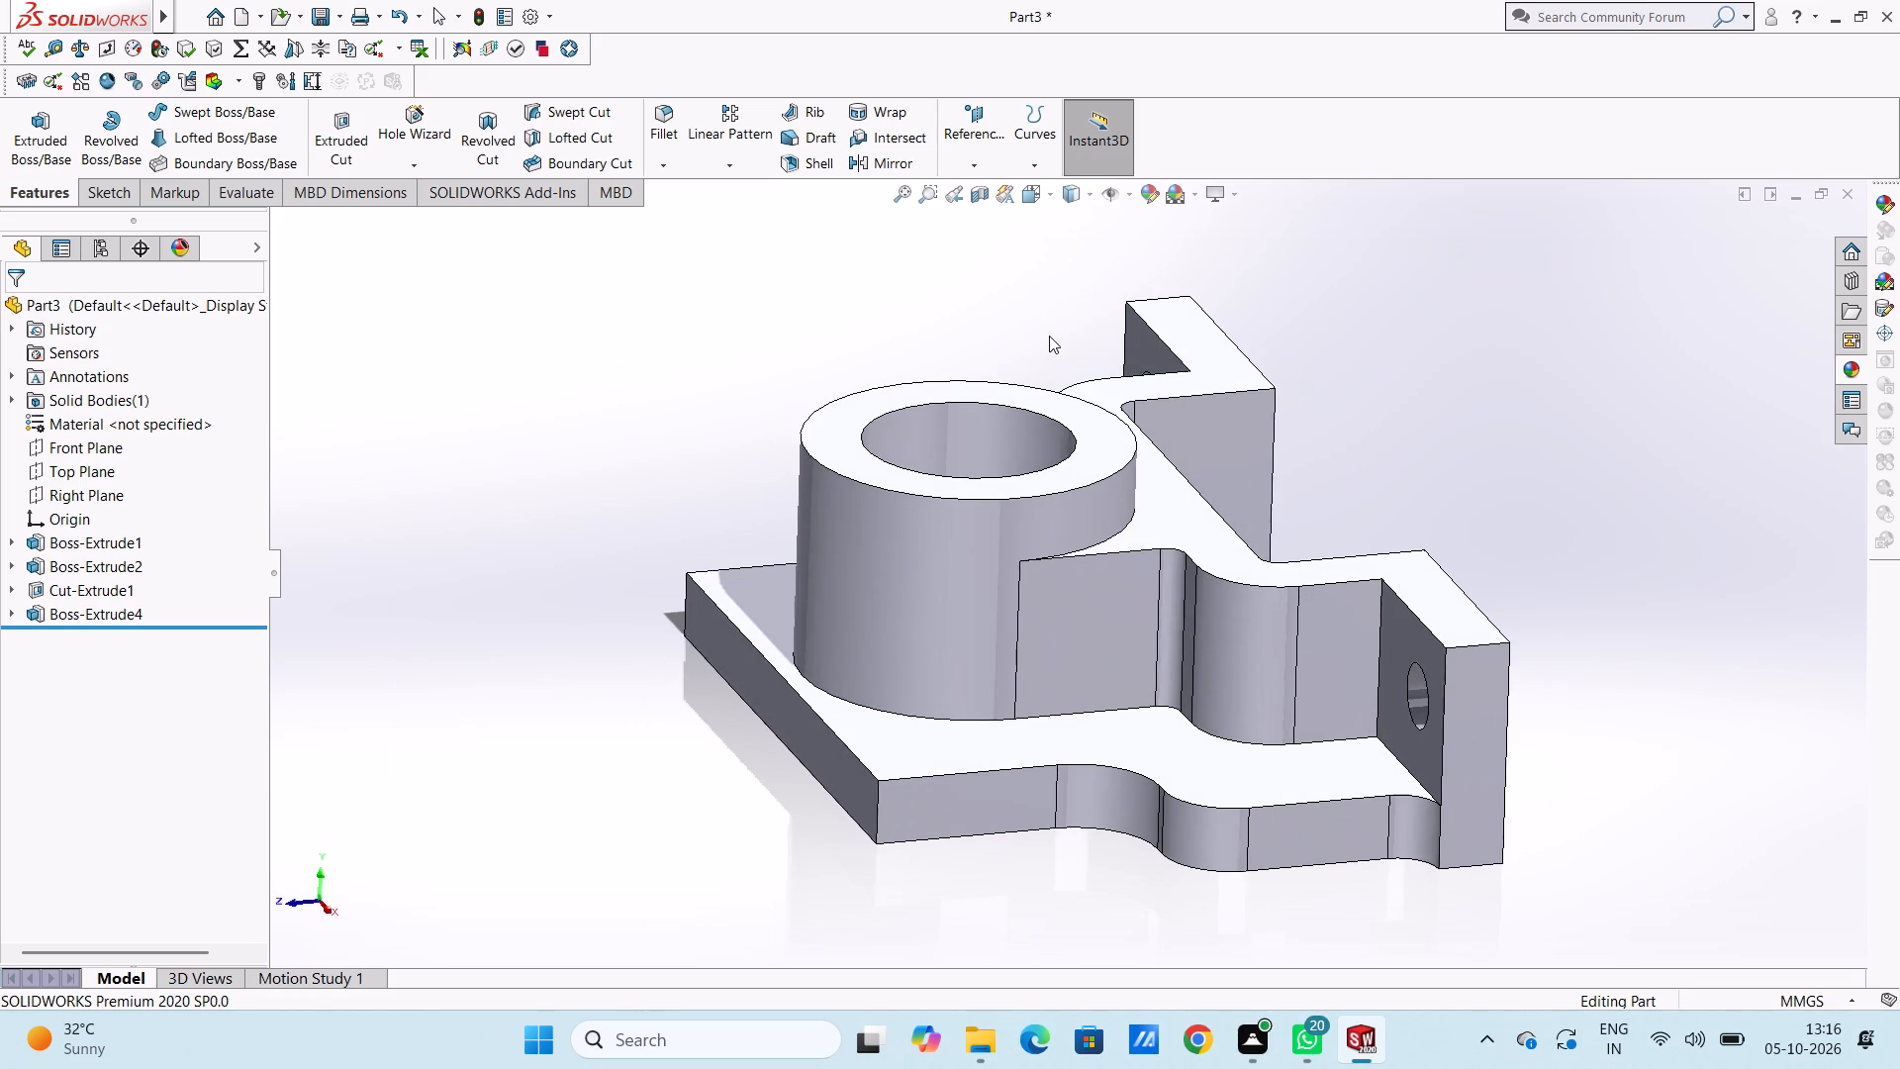
{"action": "scroll", "coordinate": [1030, 375], "scroll_direction": "up", "scroll_amount": 3}
{"action": "scroll", "coordinate": [1013, 747], "scroll_direction": "up", "scroll_amount": 2}
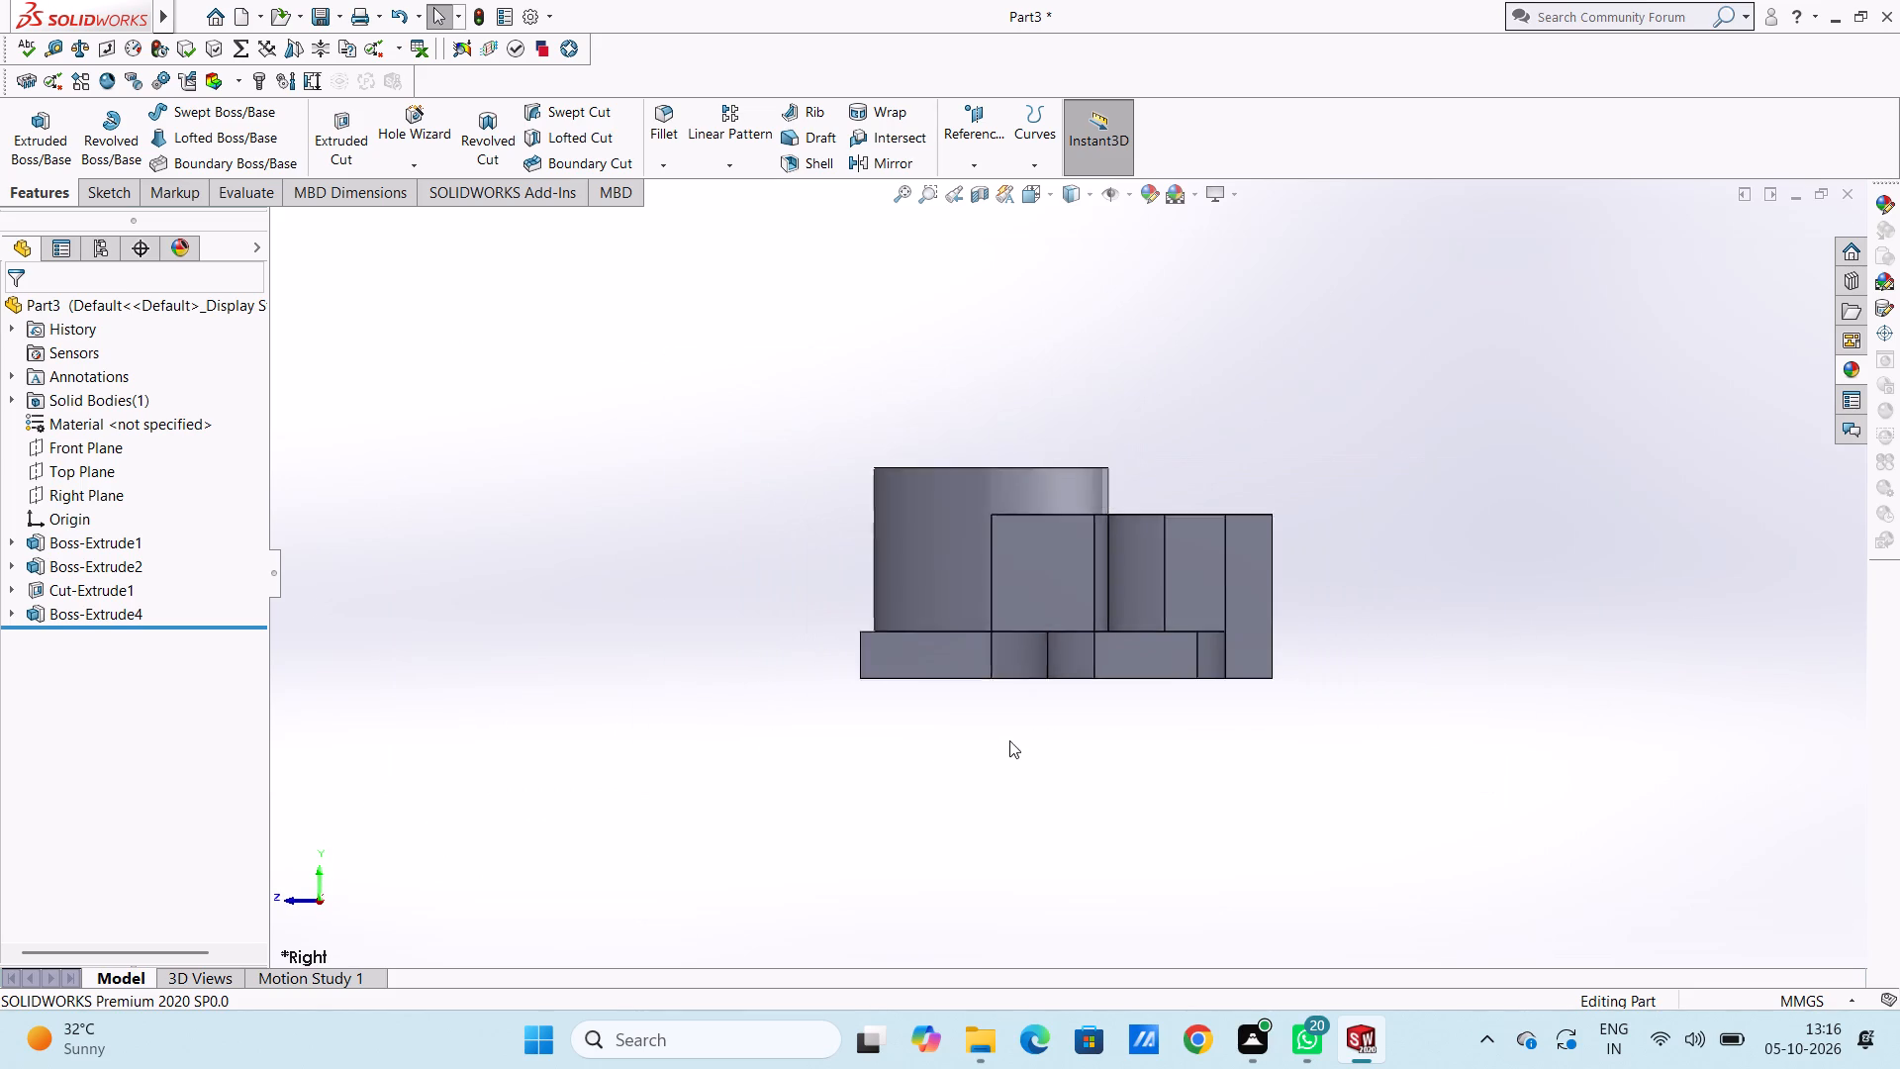
{"action": "scroll", "coordinate": [1009, 740], "scroll_direction": "up", "scroll_amount": 1}
{"action": "scroll", "coordinate": [1094, 737], "scroll_direction": "down", "scroll_amount": 3}
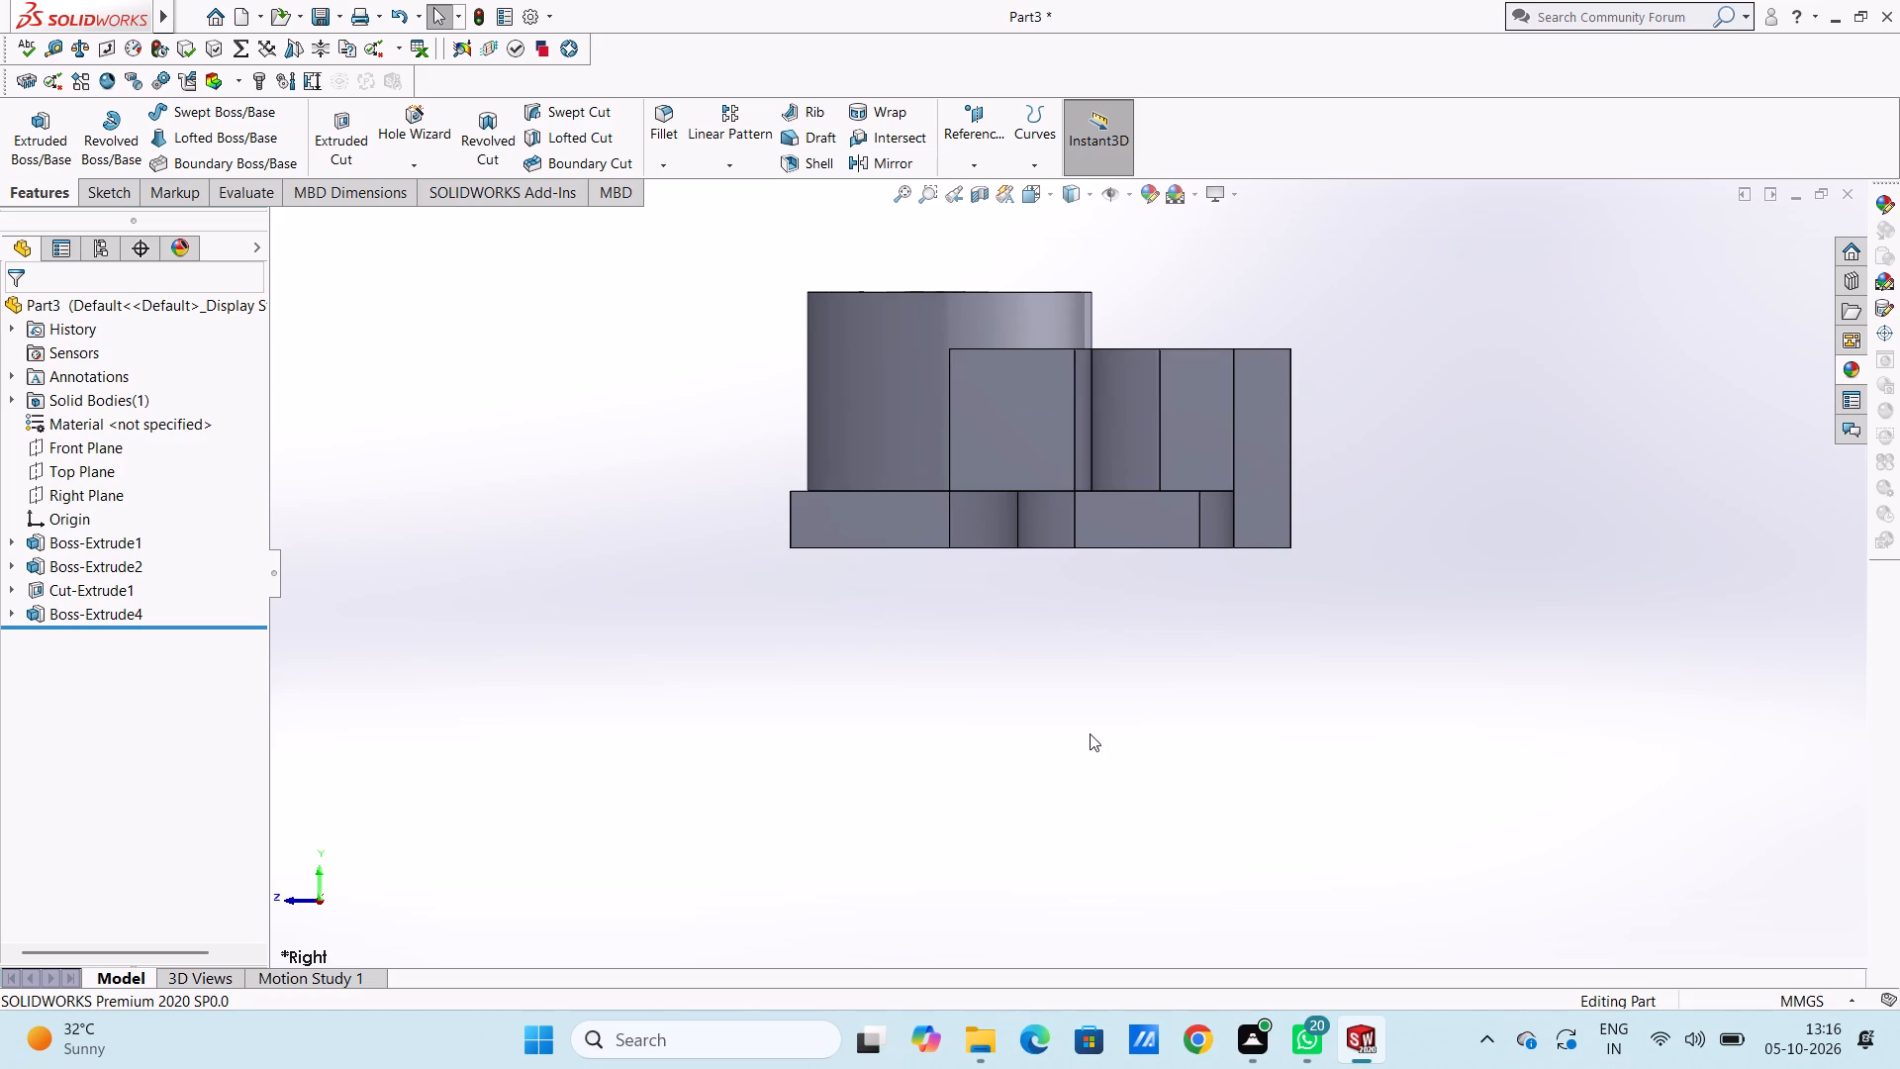
{"action": "scroll", "coordinate": [1090, 733], "scroll_direction": "up", "scroll_amount": 1}
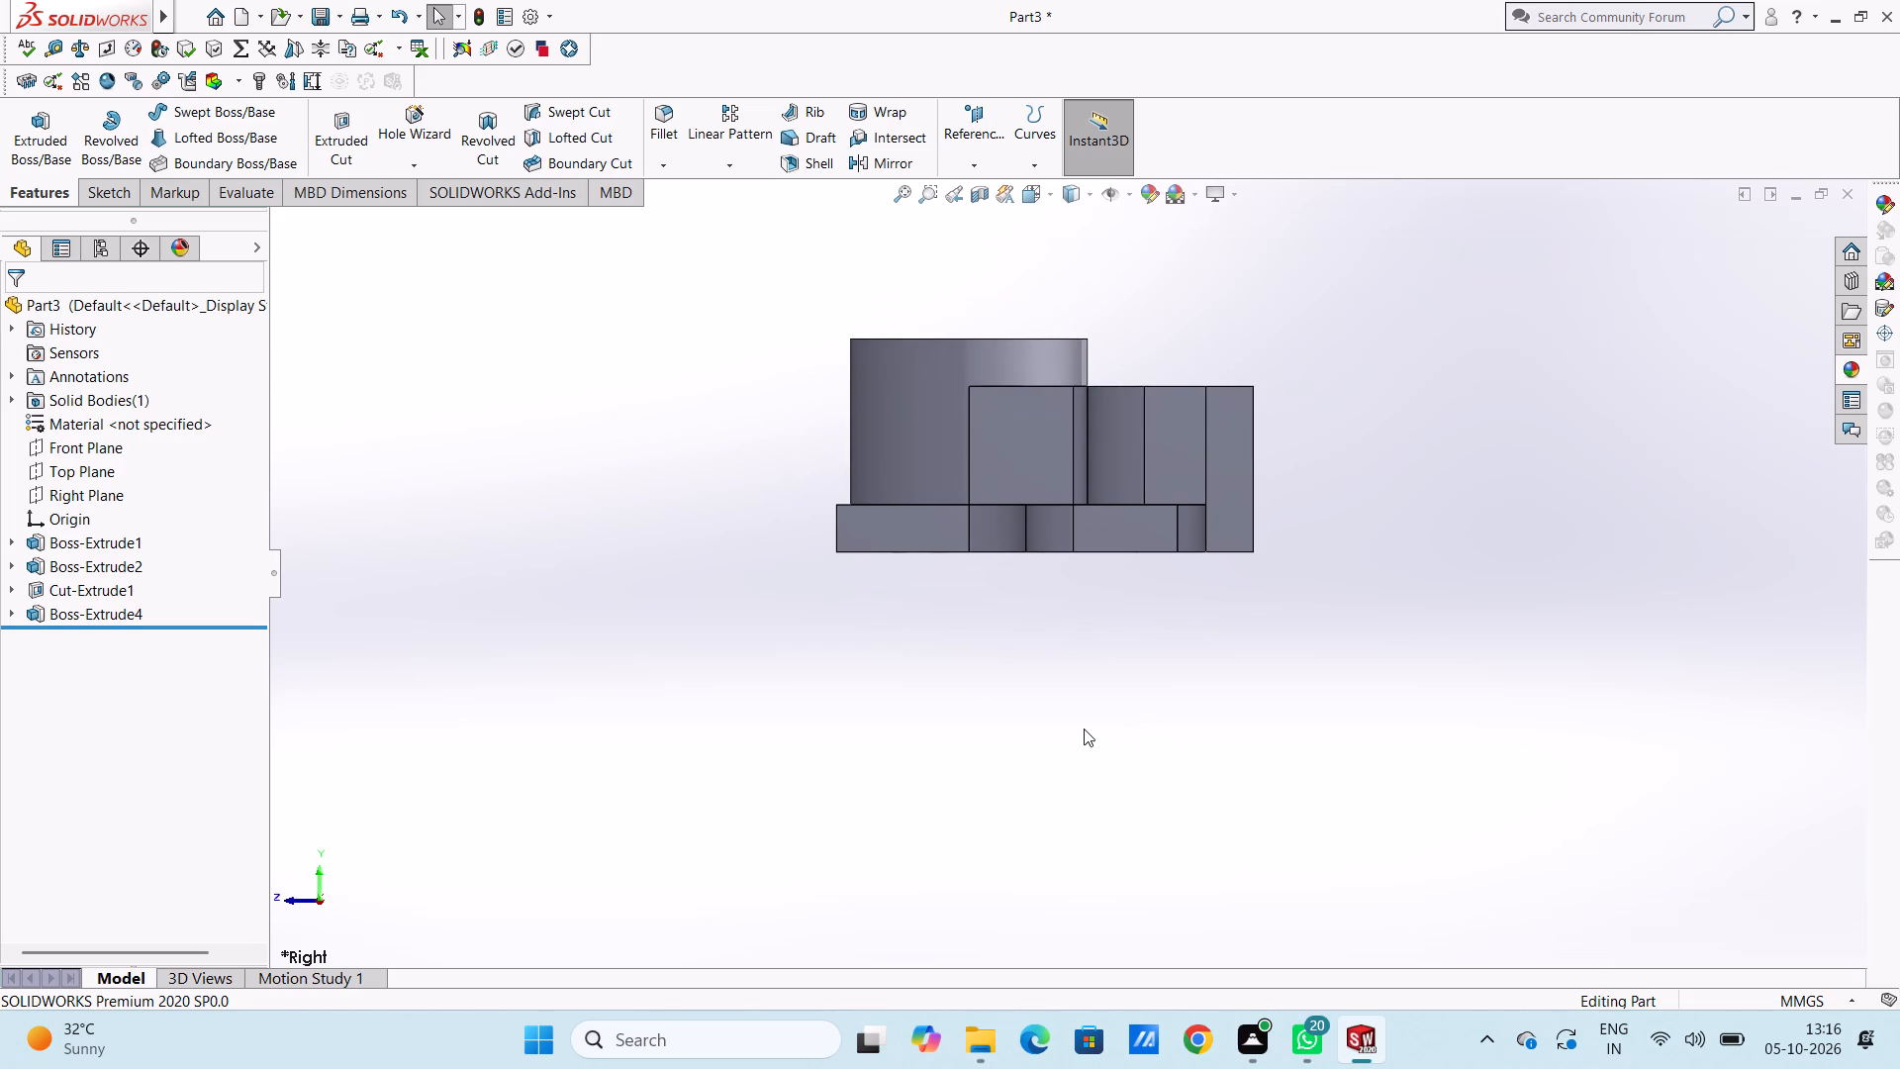
Start a sketch on the base plate's right side face and draw two concentric circles below the plate, radii about 27 mm and 11 mm.
{"action": "left_click", "coordinate": [875, 533]}
{"action": "left_click", "coordinate": [959, 480]}
{"action": "left_click", "coordinate": [692, 583]}
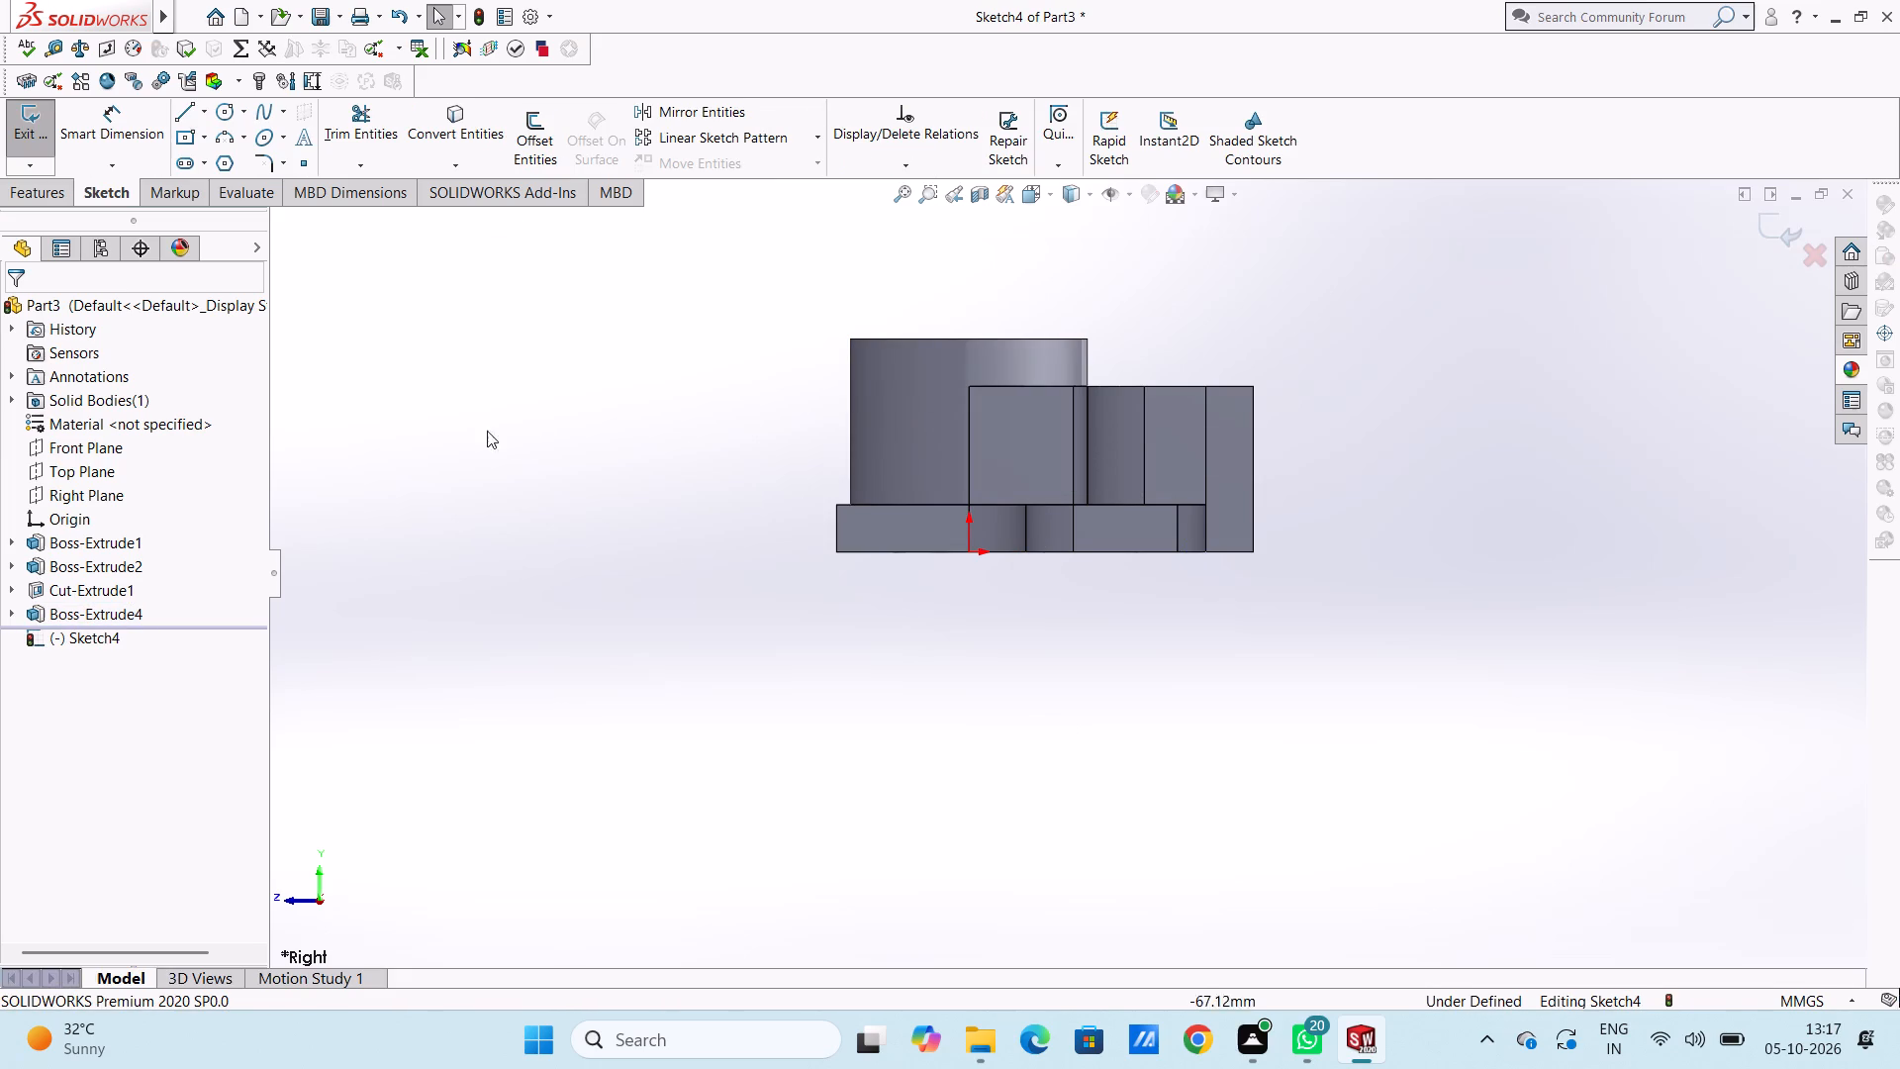
{"action": "left_click", "coordinate": [225, 108]}
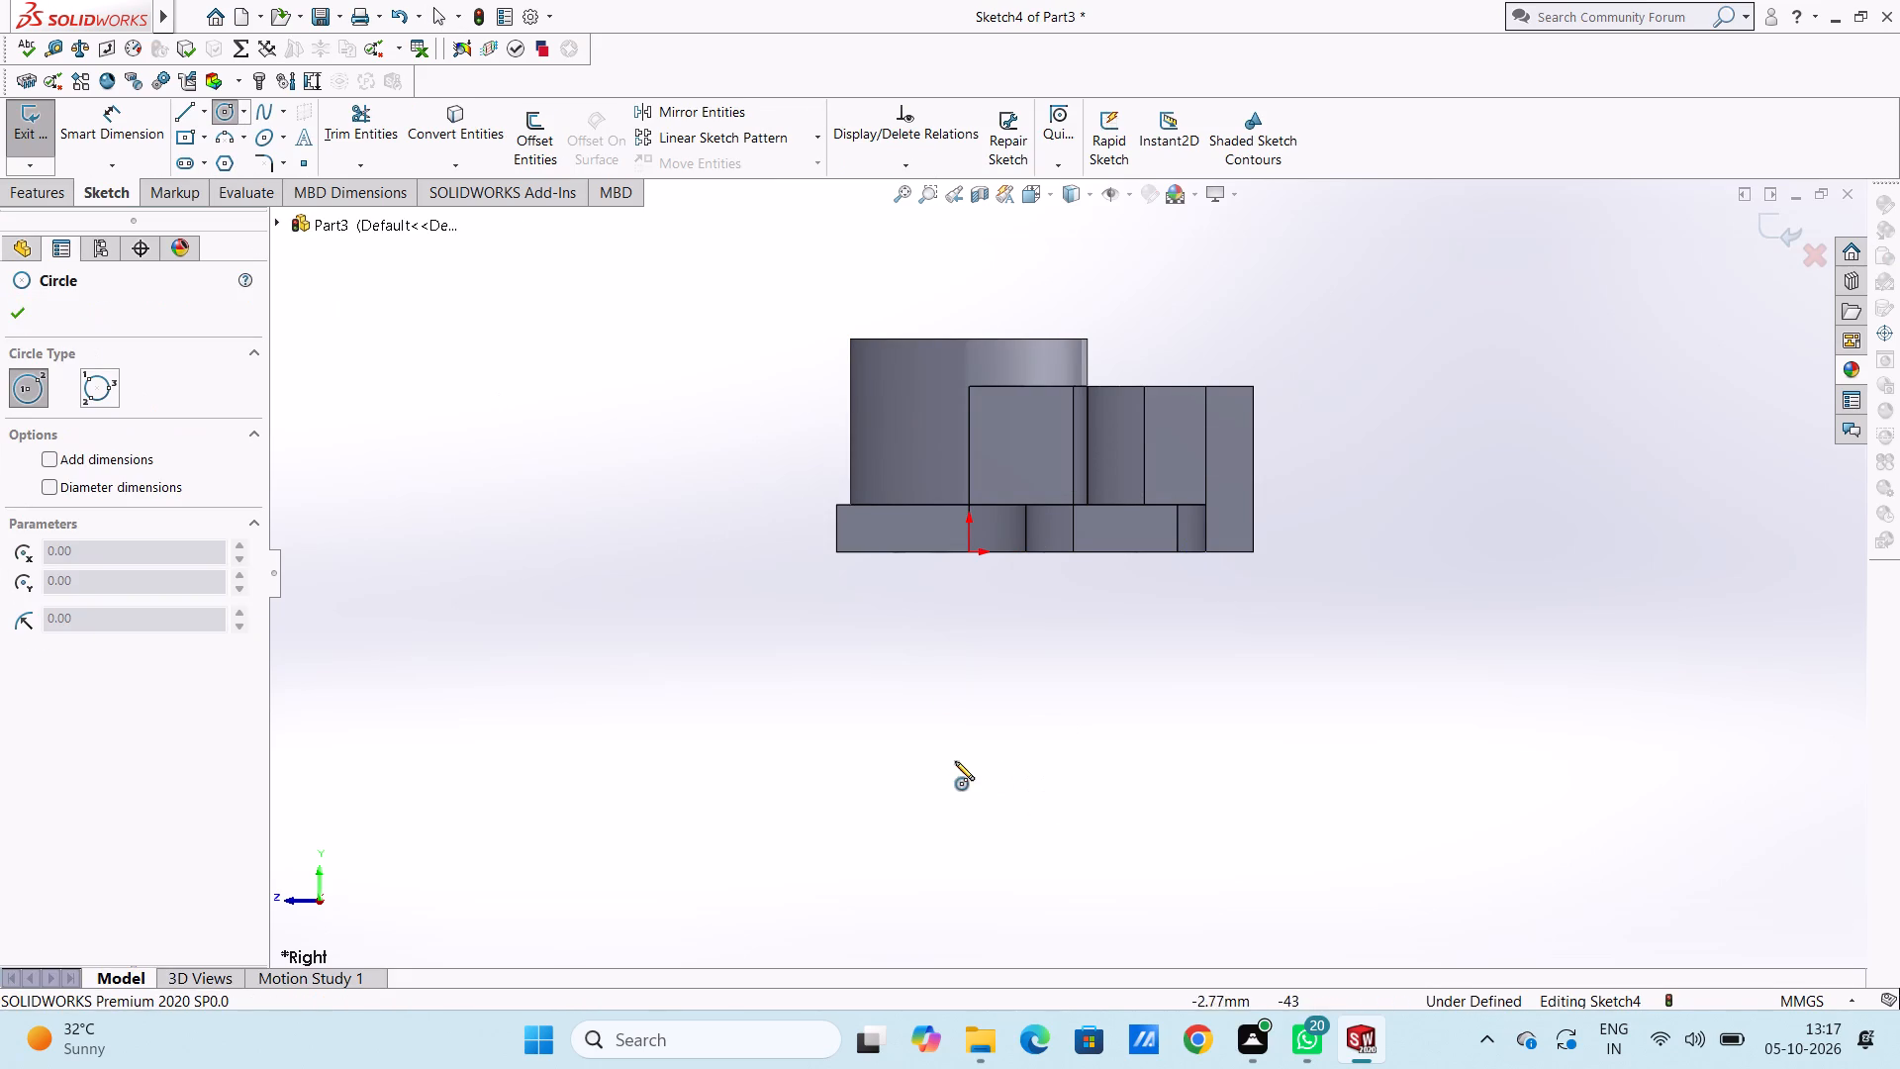
{"action": "left_click", "coordinate": [905, 760]}
{"action": "left_click", "coordinate": [967, 872]}
{"action": "left_click", "coordinate": [904, 762]}
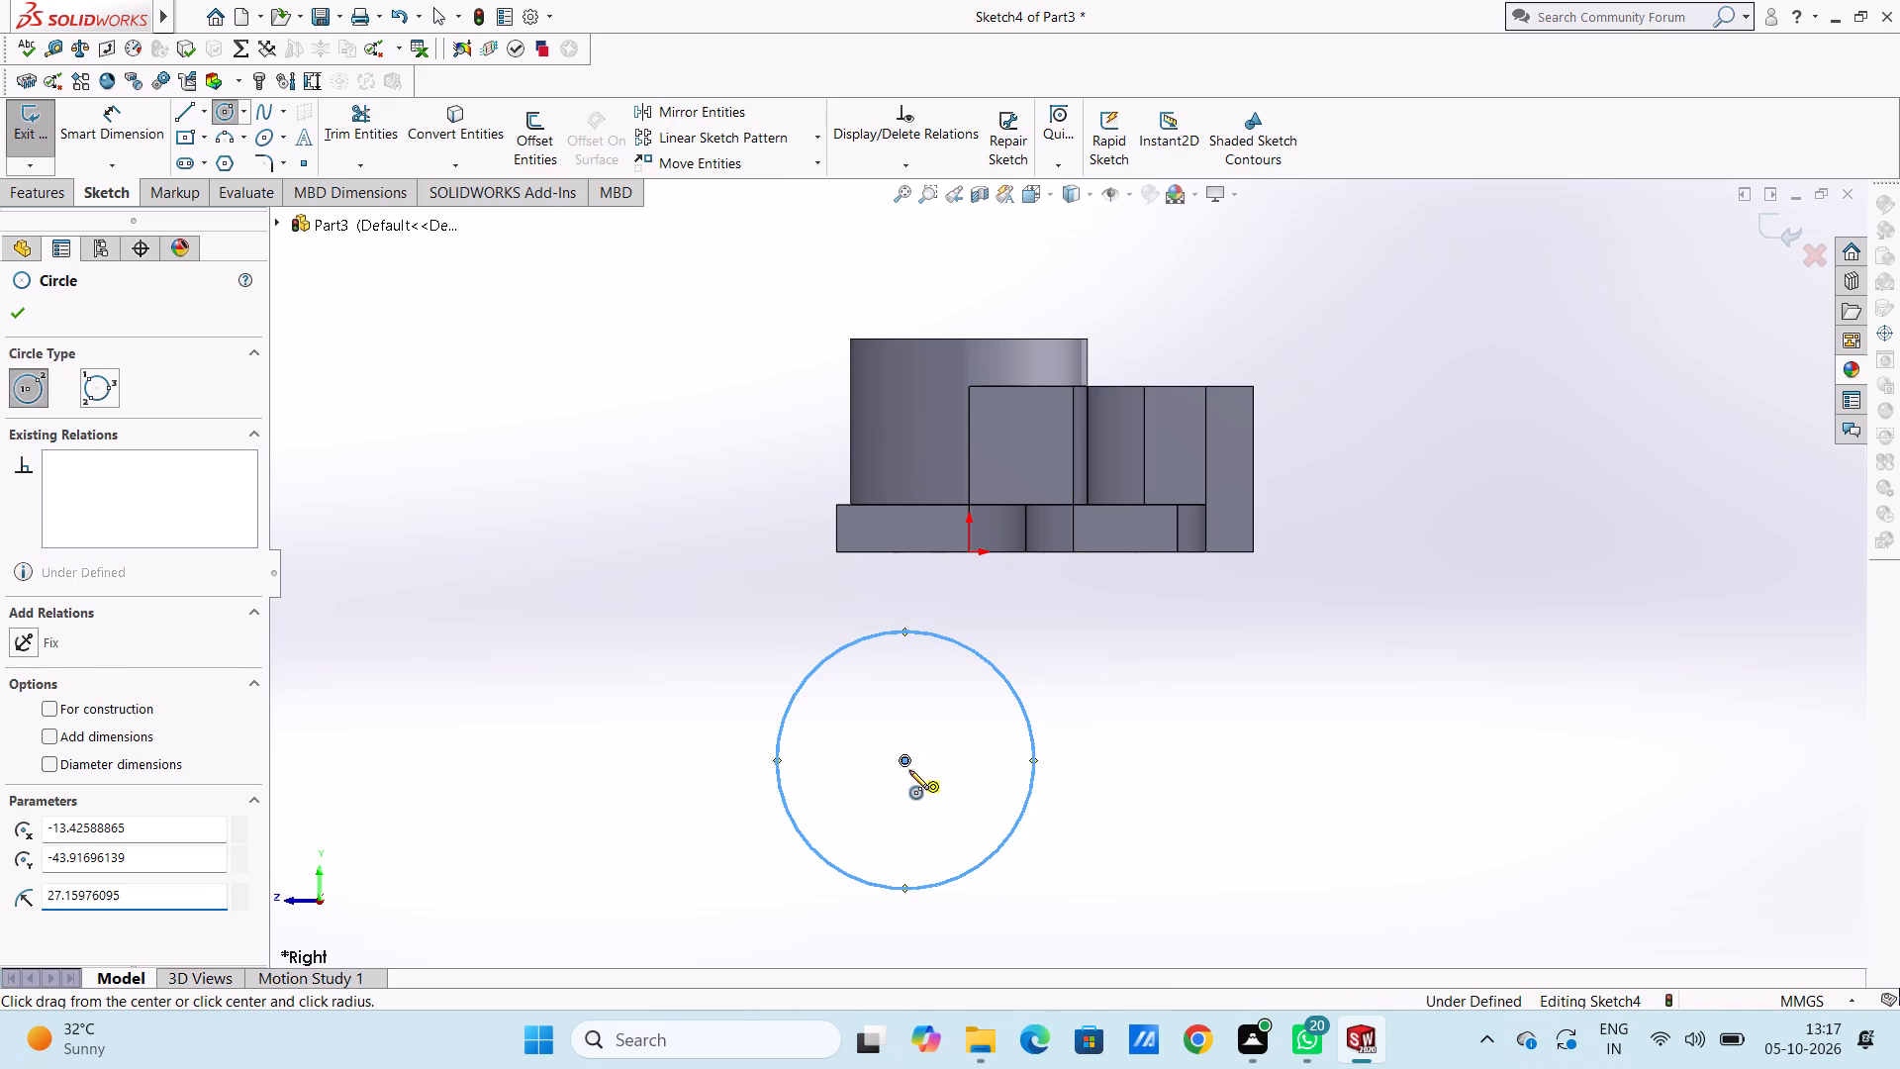
{"action": "left_click", "coordinate": [930, 808]}
{"action": "left_click", "coordinate": [29, 305]}
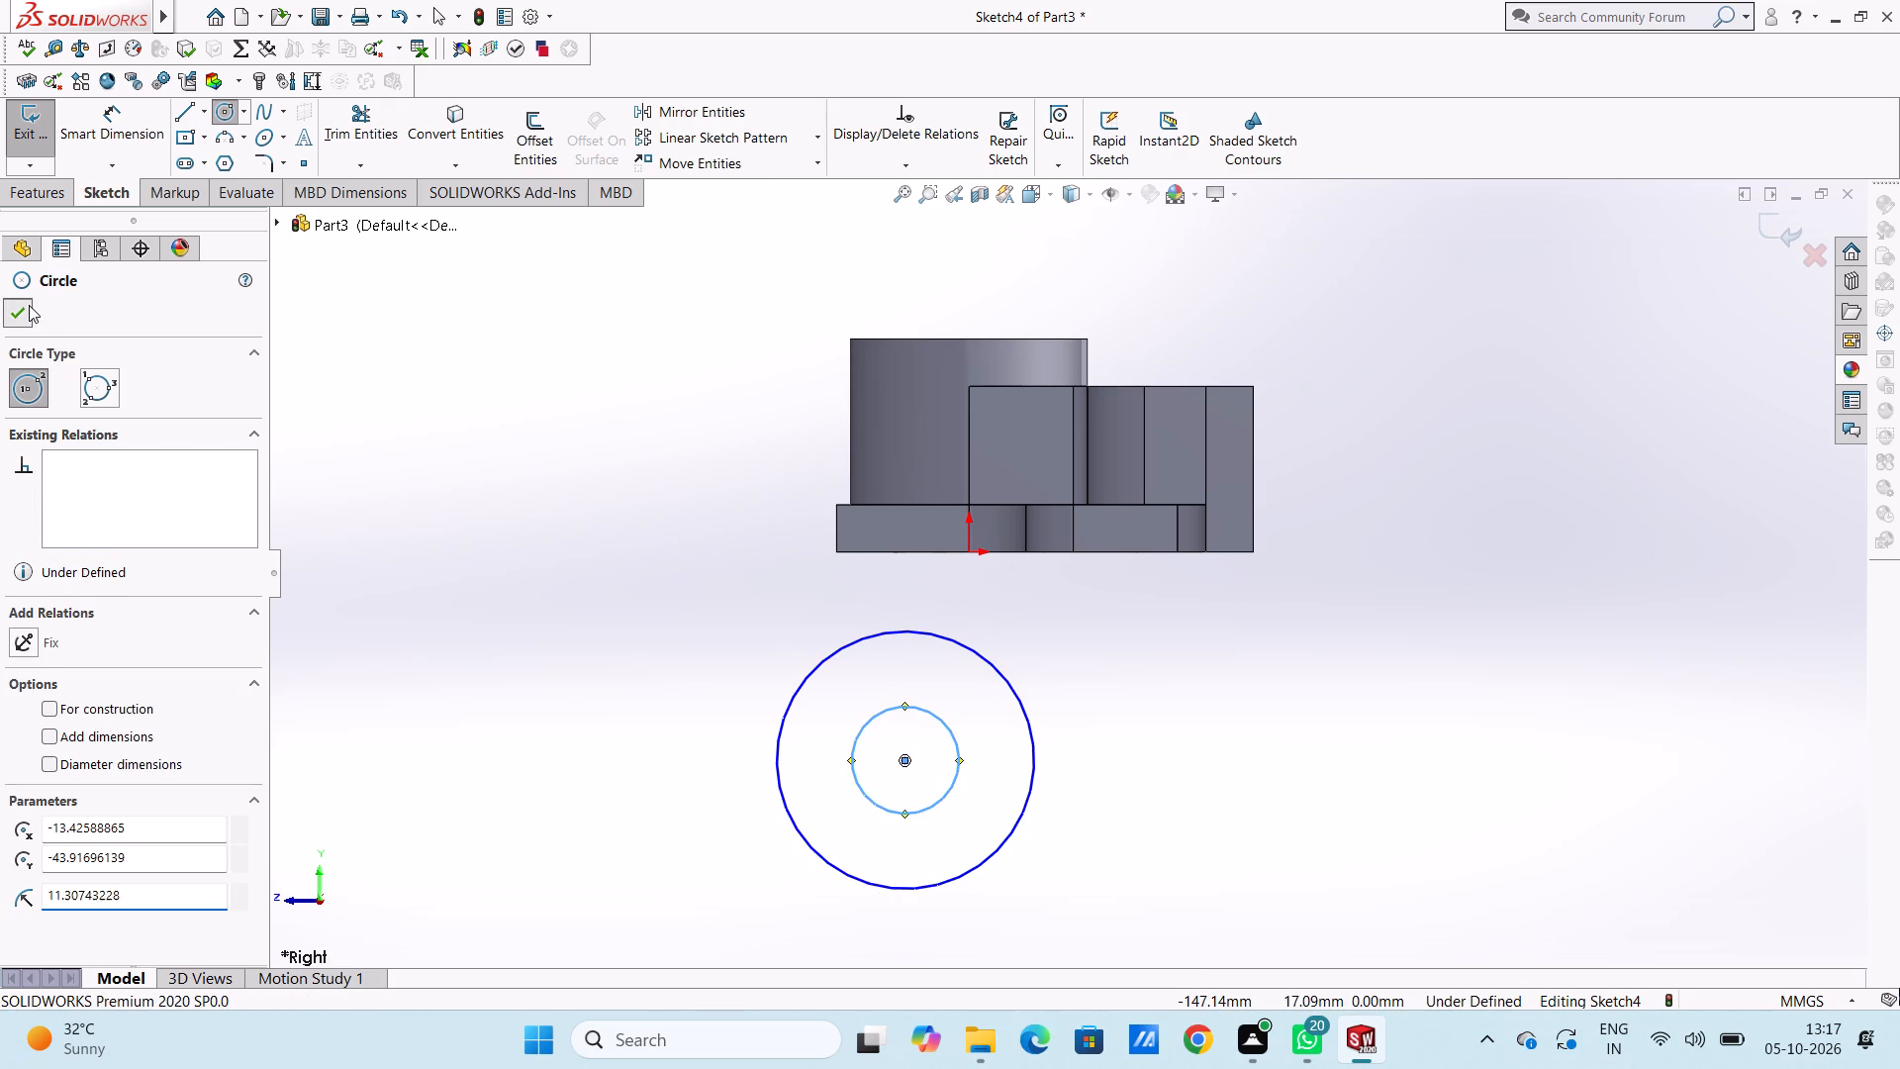
Set the outer circle's diameter to 38 mm and the inner circle's diameter to 20 mm.
{"action": "left_click", "coordinate": [107, 126]}
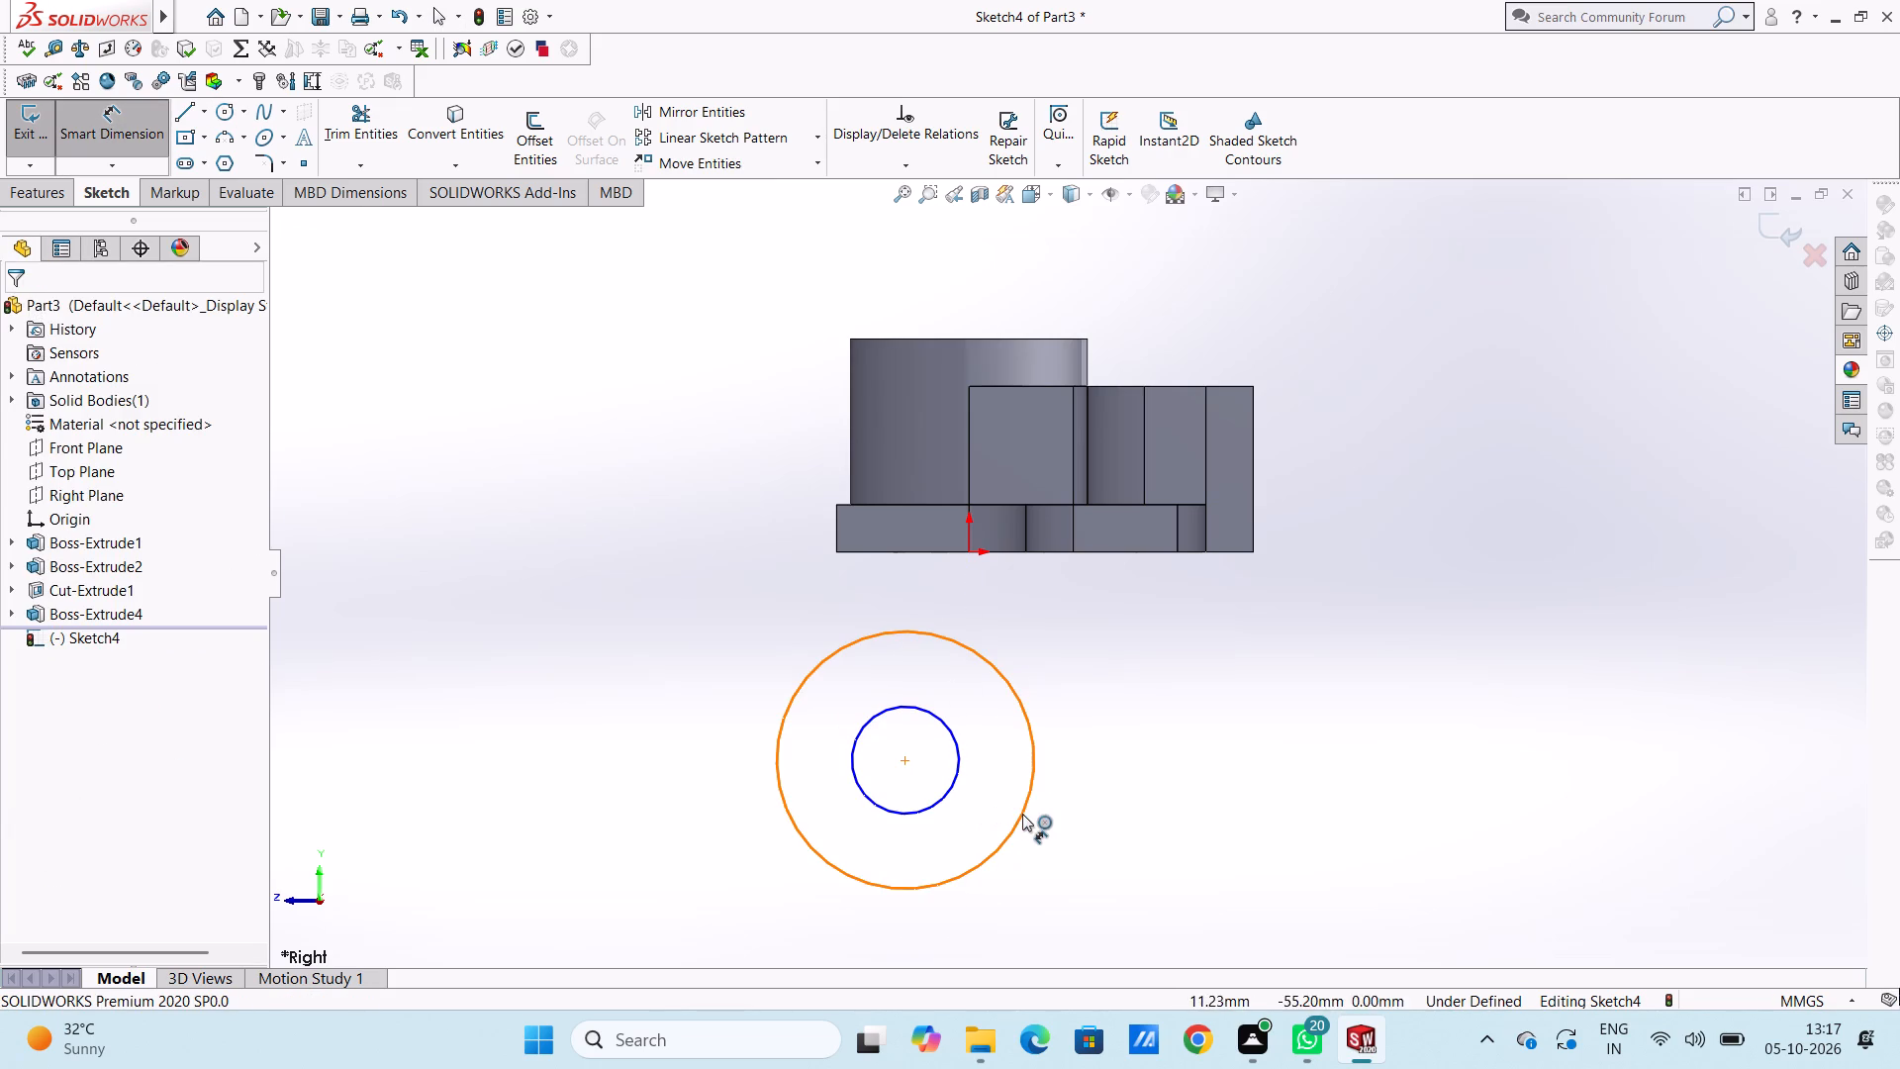
{"action": "left_click", "coordinate": [1022, 814]}
{"action": "left_click", "coordinate": [1323, 893]}
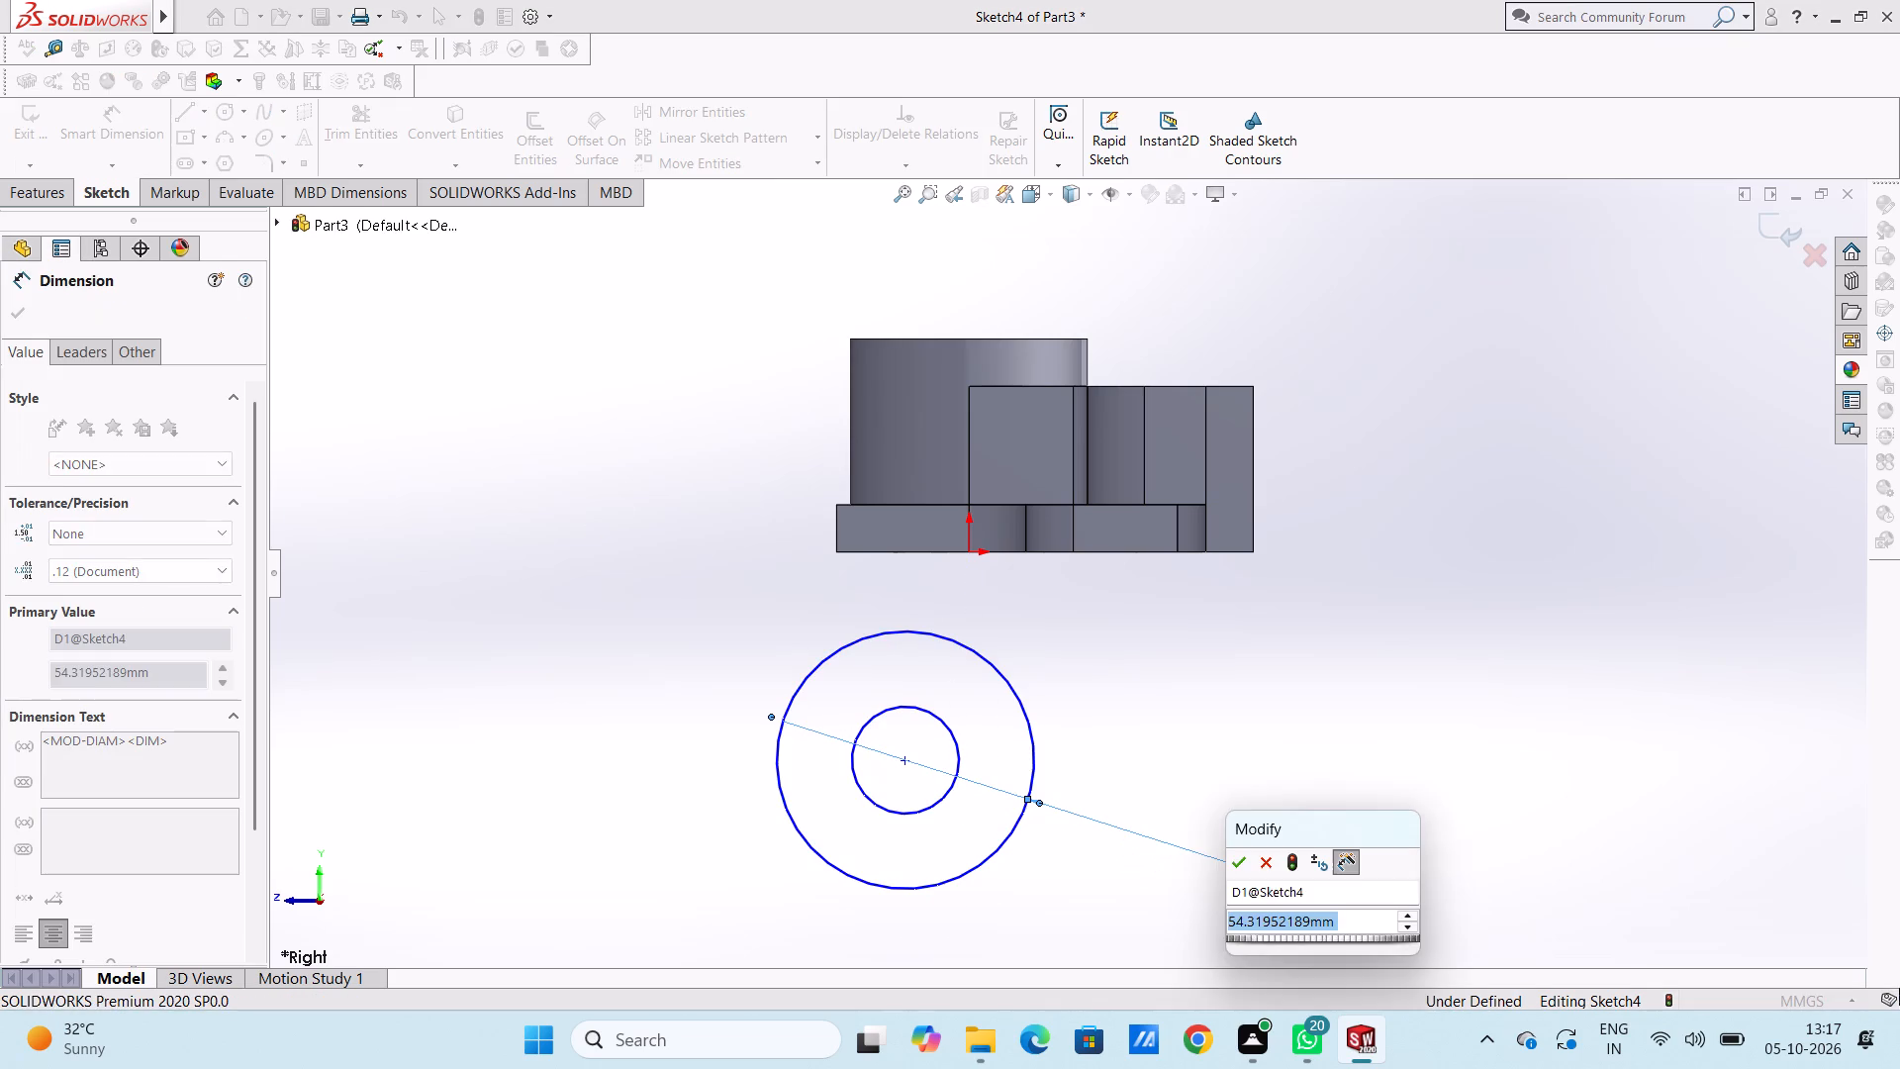
{"action": "type", "text": "38"}
{"action": "key", "text": "Return"}
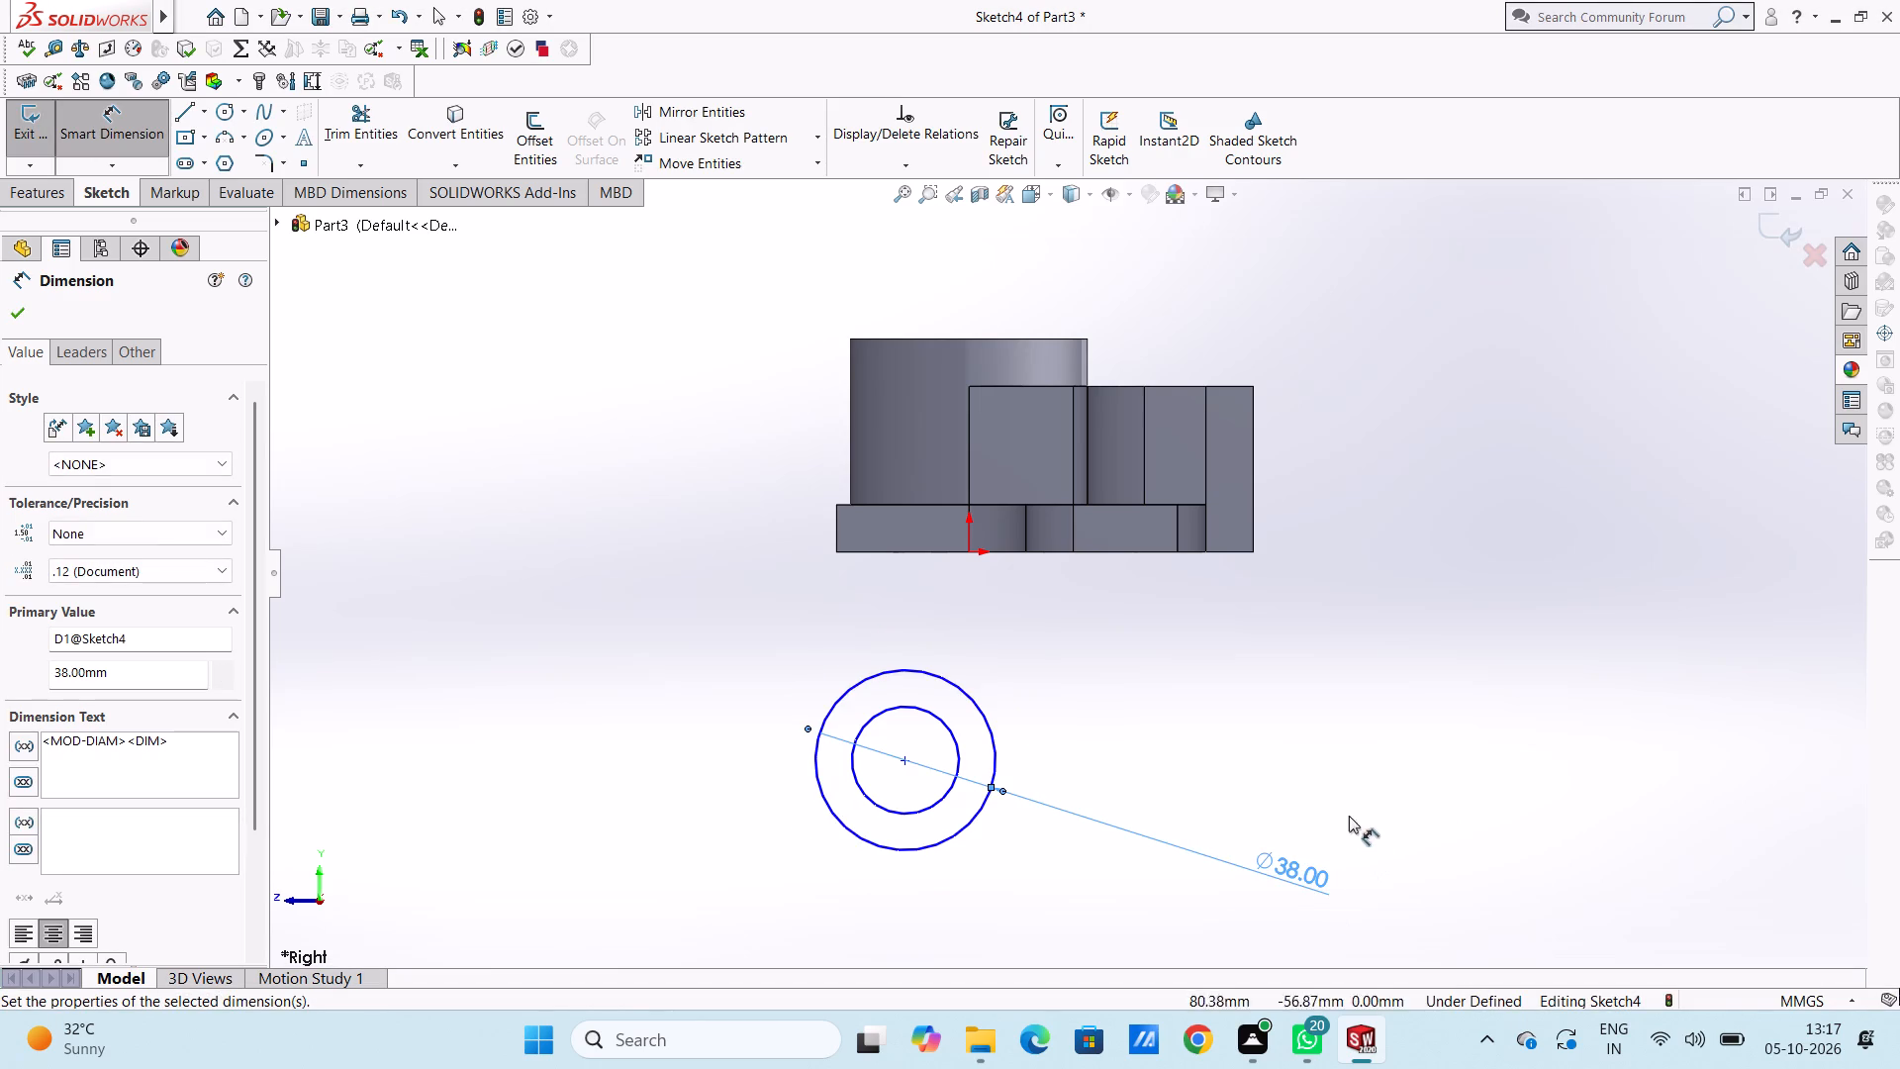
{"action": "left_click", "coordinate": [1250, 734]}
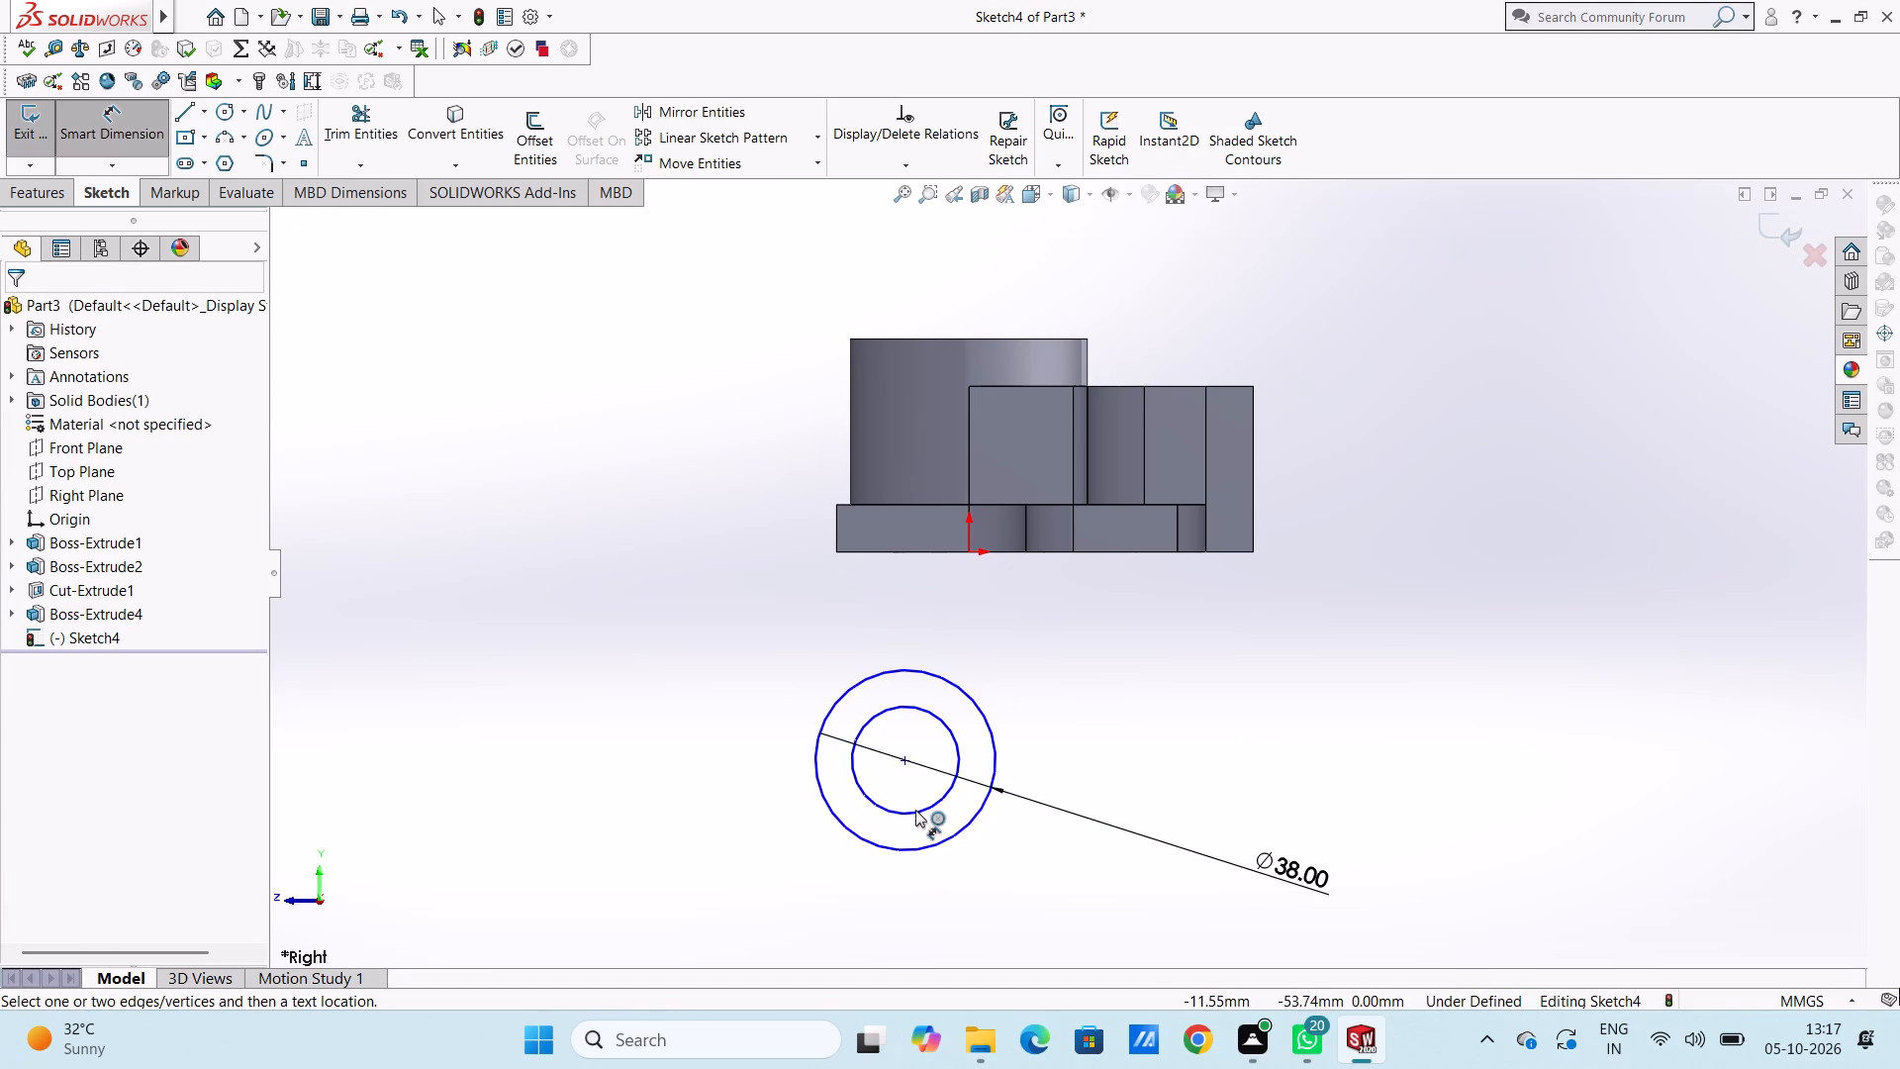
{"action": "left_click", "coordinate": [915, 810]}
{"action": "left_click", "coordinate": [1111, 899]}
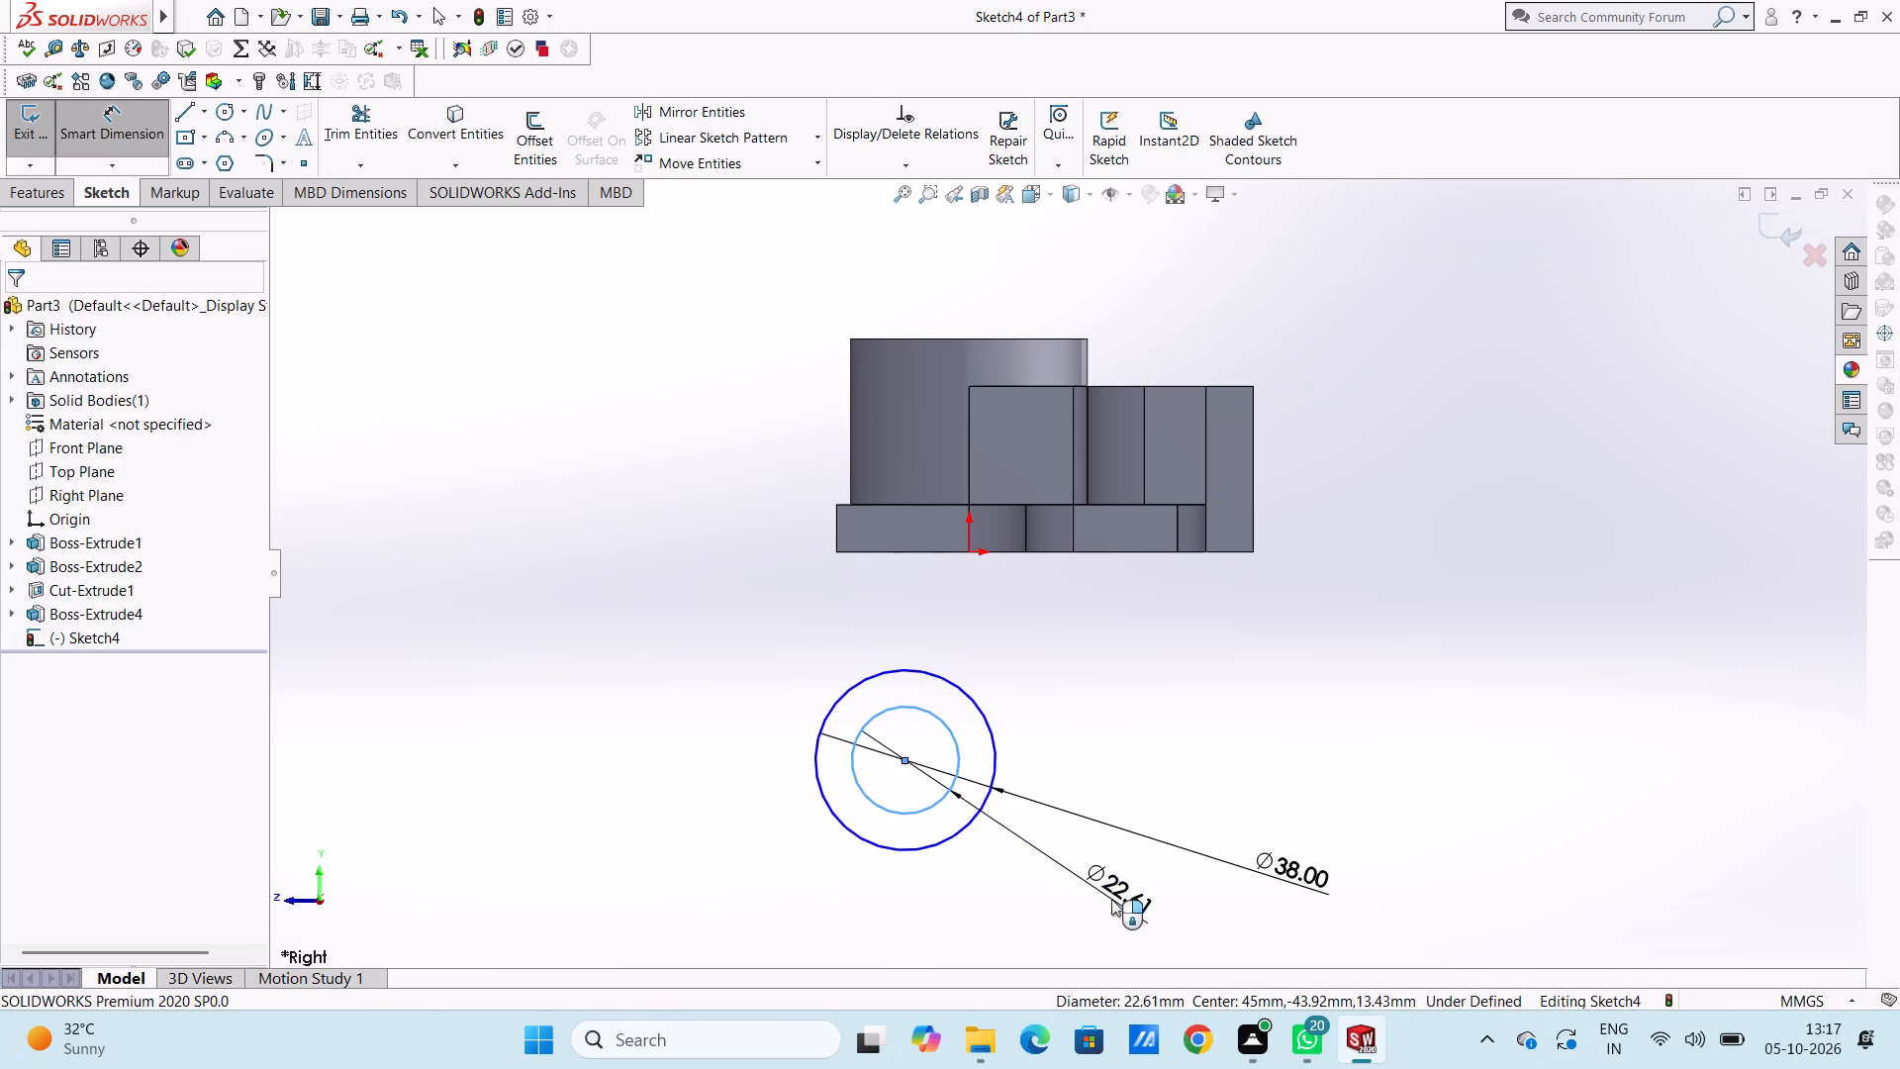
{"action": "type", "text": "20"}
{"action": "key", "text": "Return"}
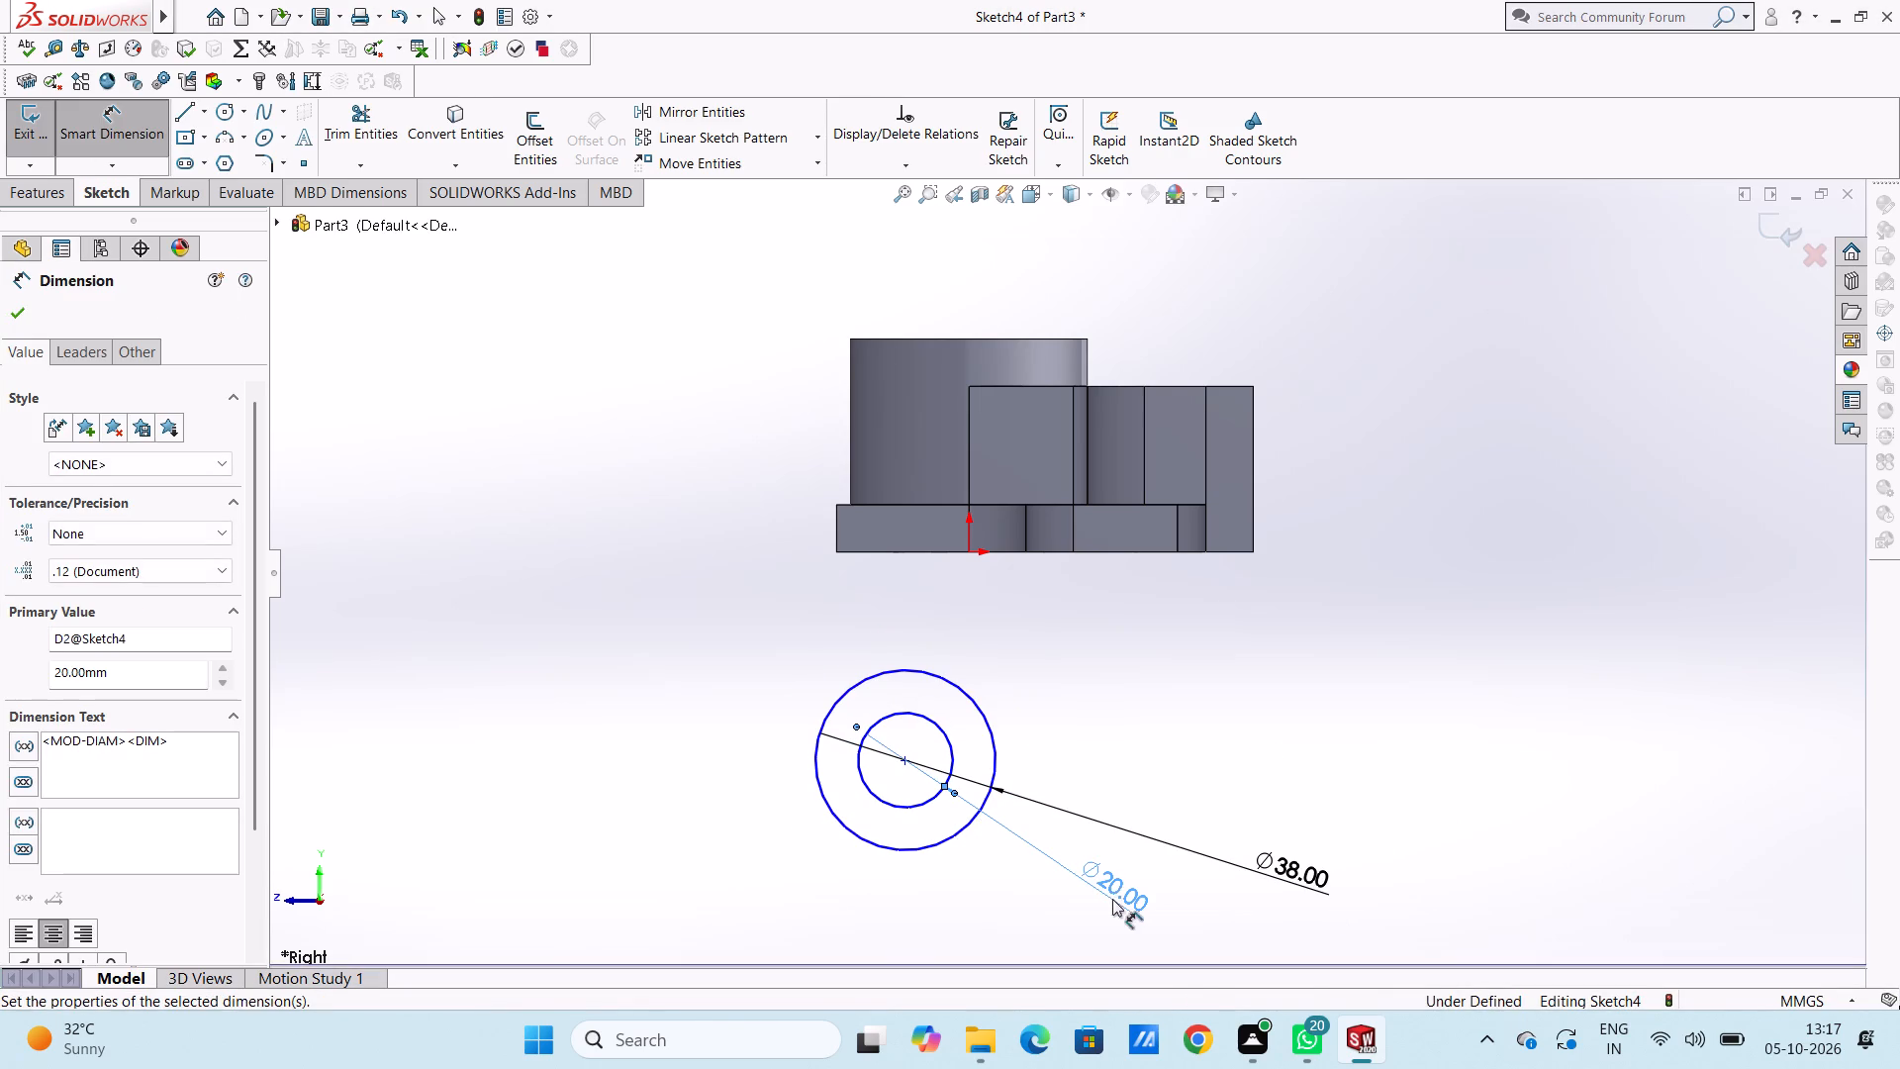
{"action": "left_click", "coordinate": [700, 622]}
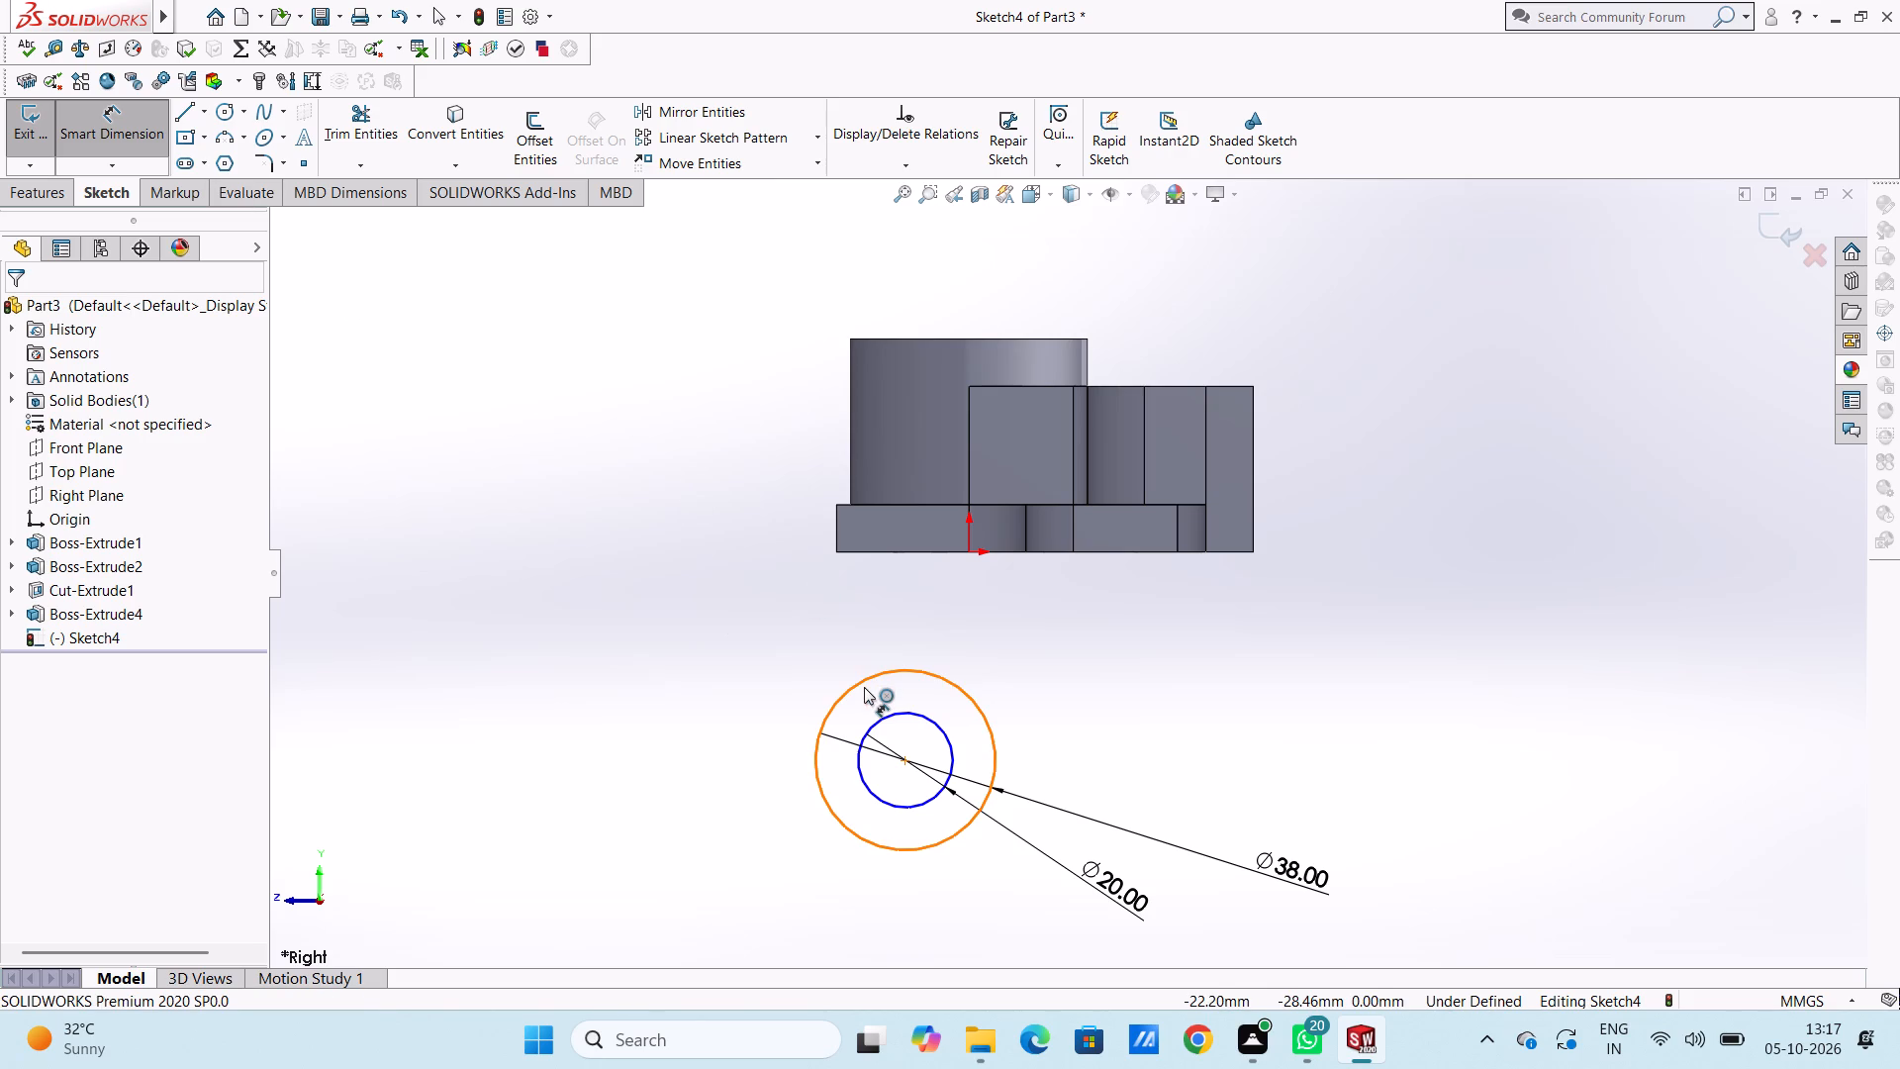
Set the vertical distance from the base plate's top edge to the circles' centre to 66 mm.
{"action": "left_click", "coordinate": [903, 762]}
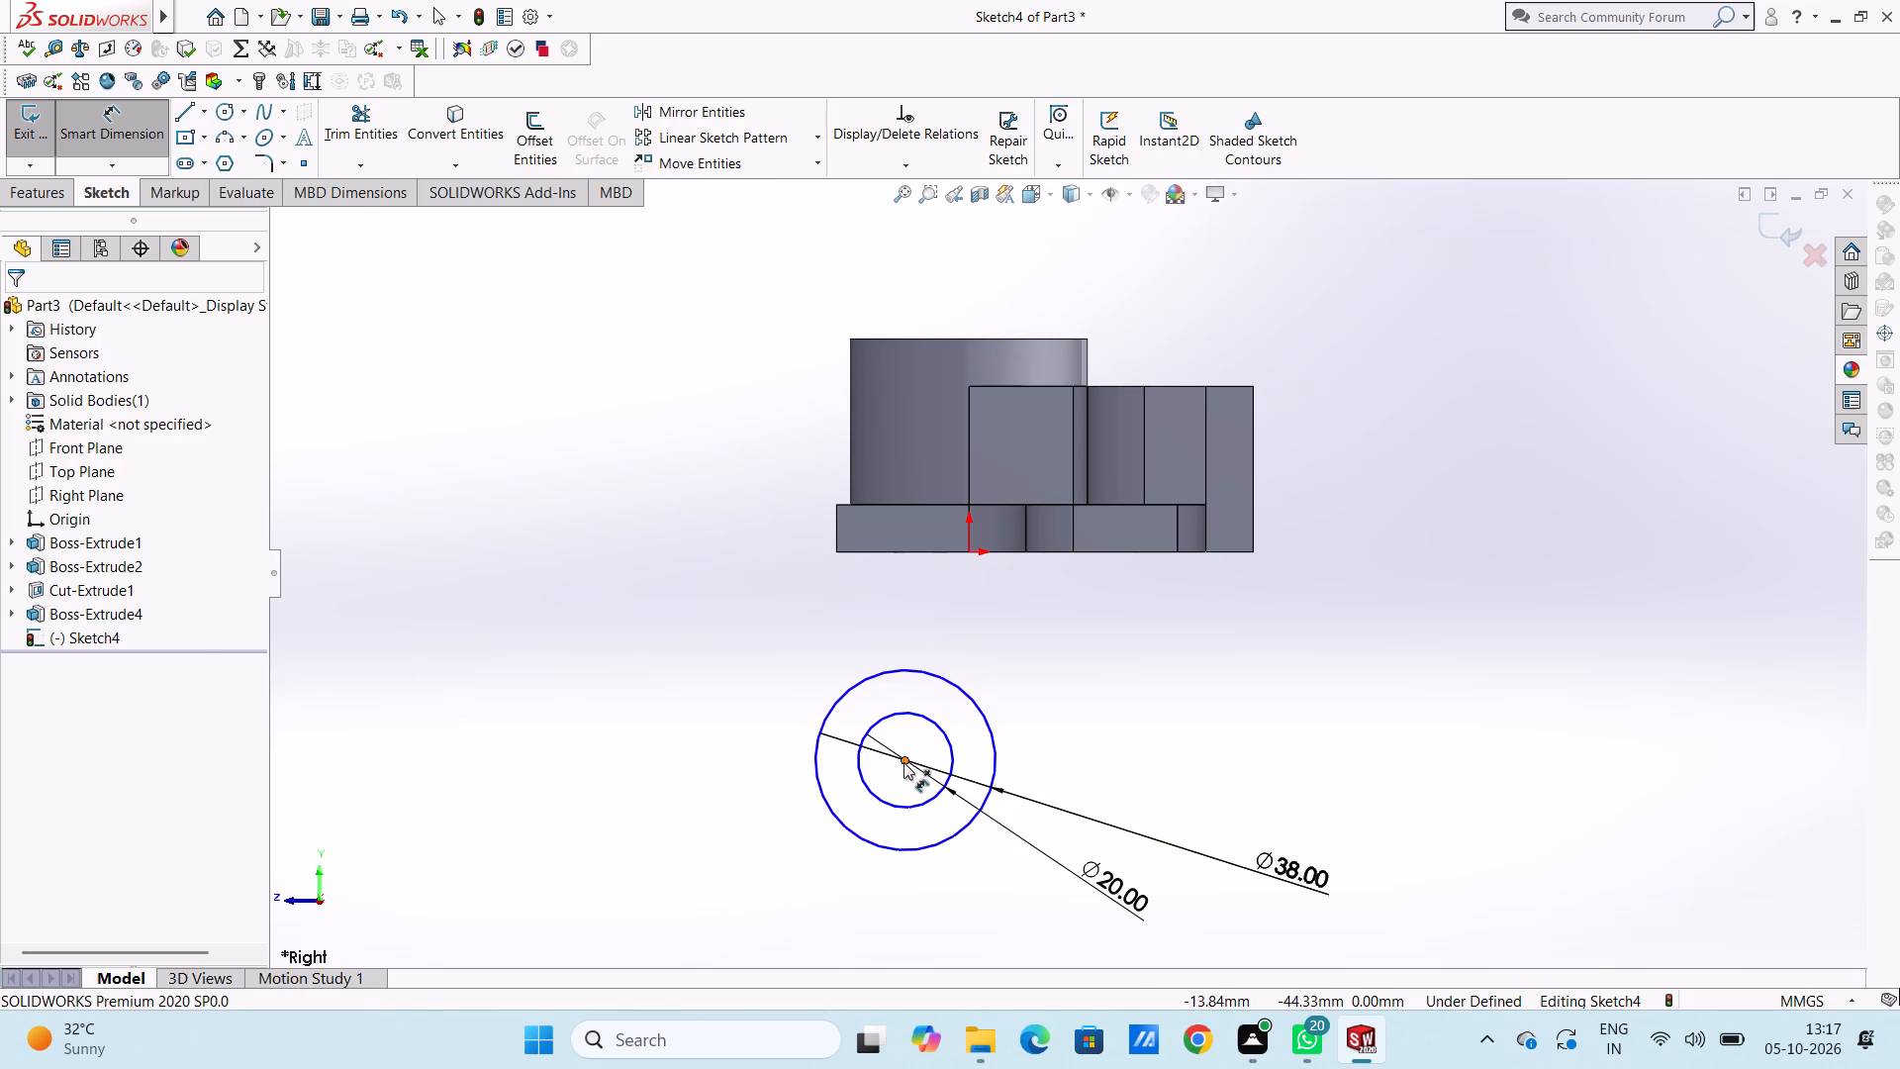
{"action": "left_click", "coordinate": [923, 504]}
{"action": "left_click", "coordinate": [923, 506]}
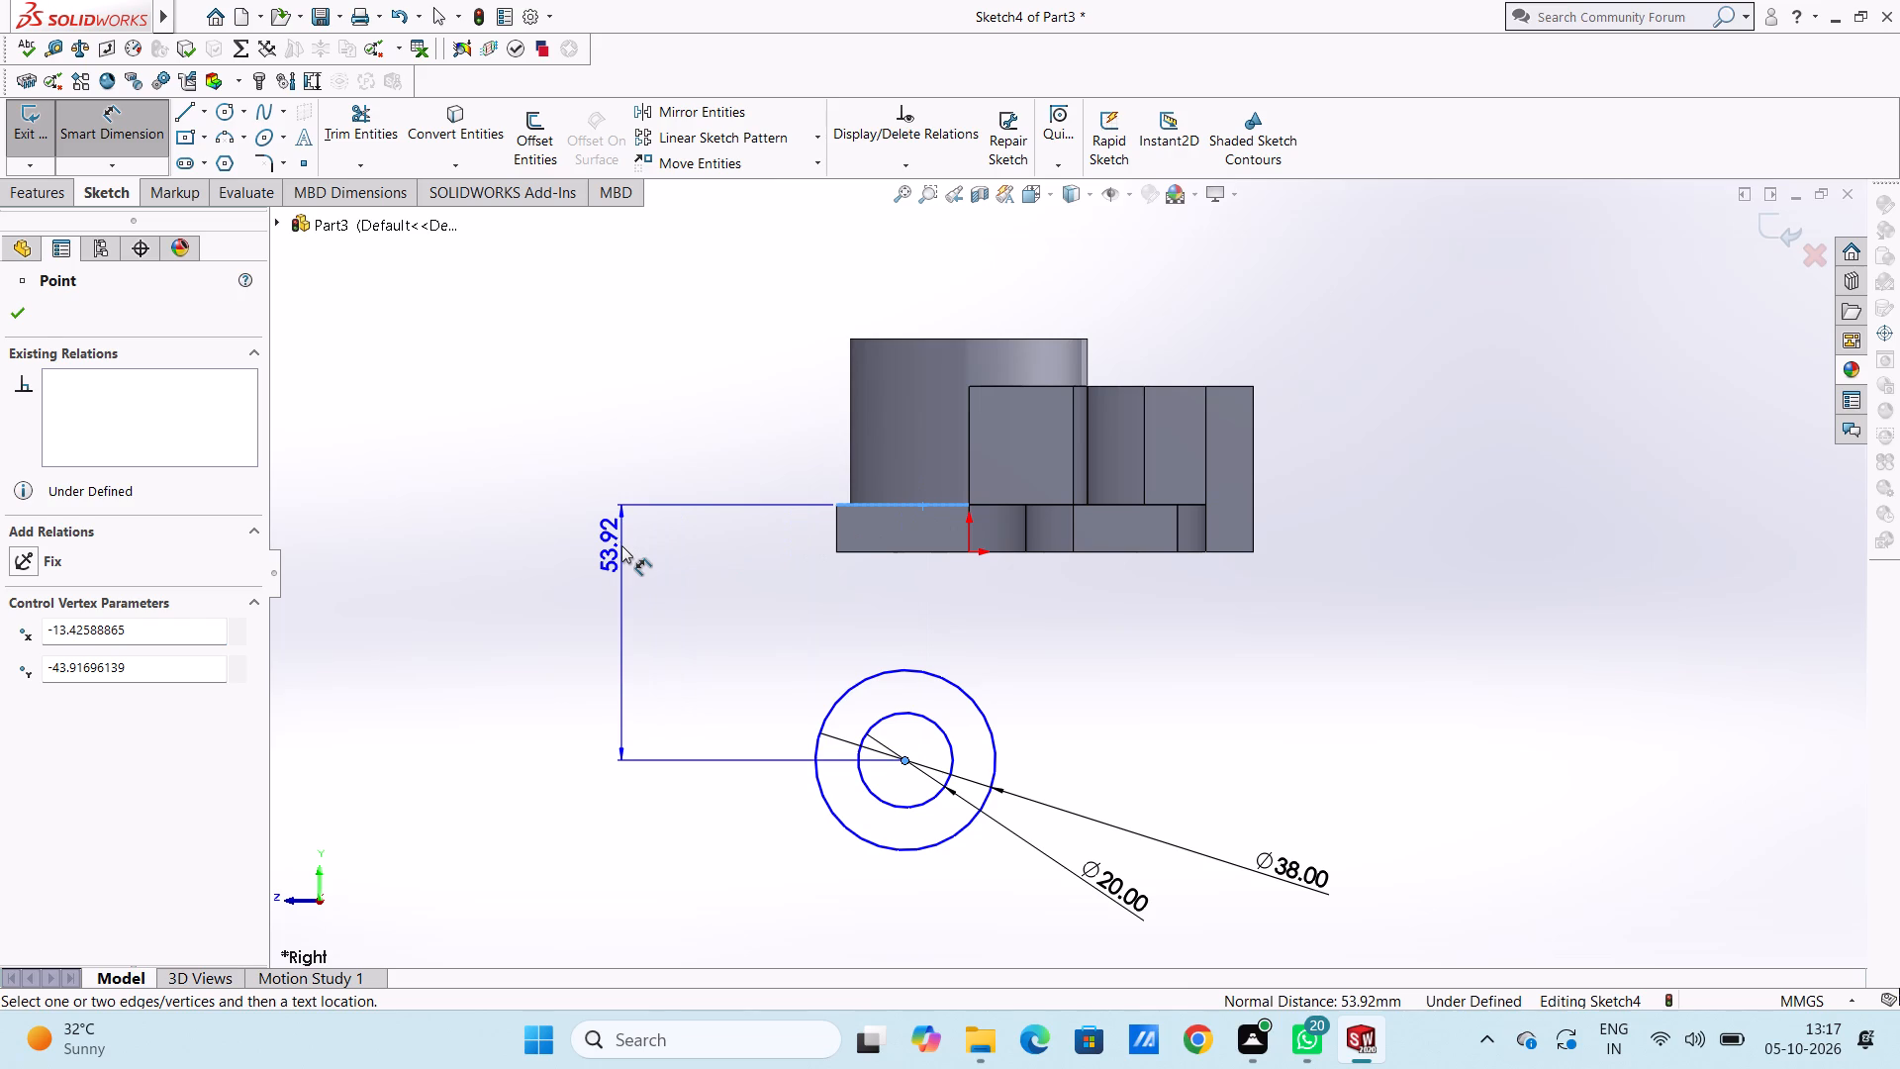
{"action": "left_click", "coordinate": [621, 545]}
{"action": "type", "text": "66"}
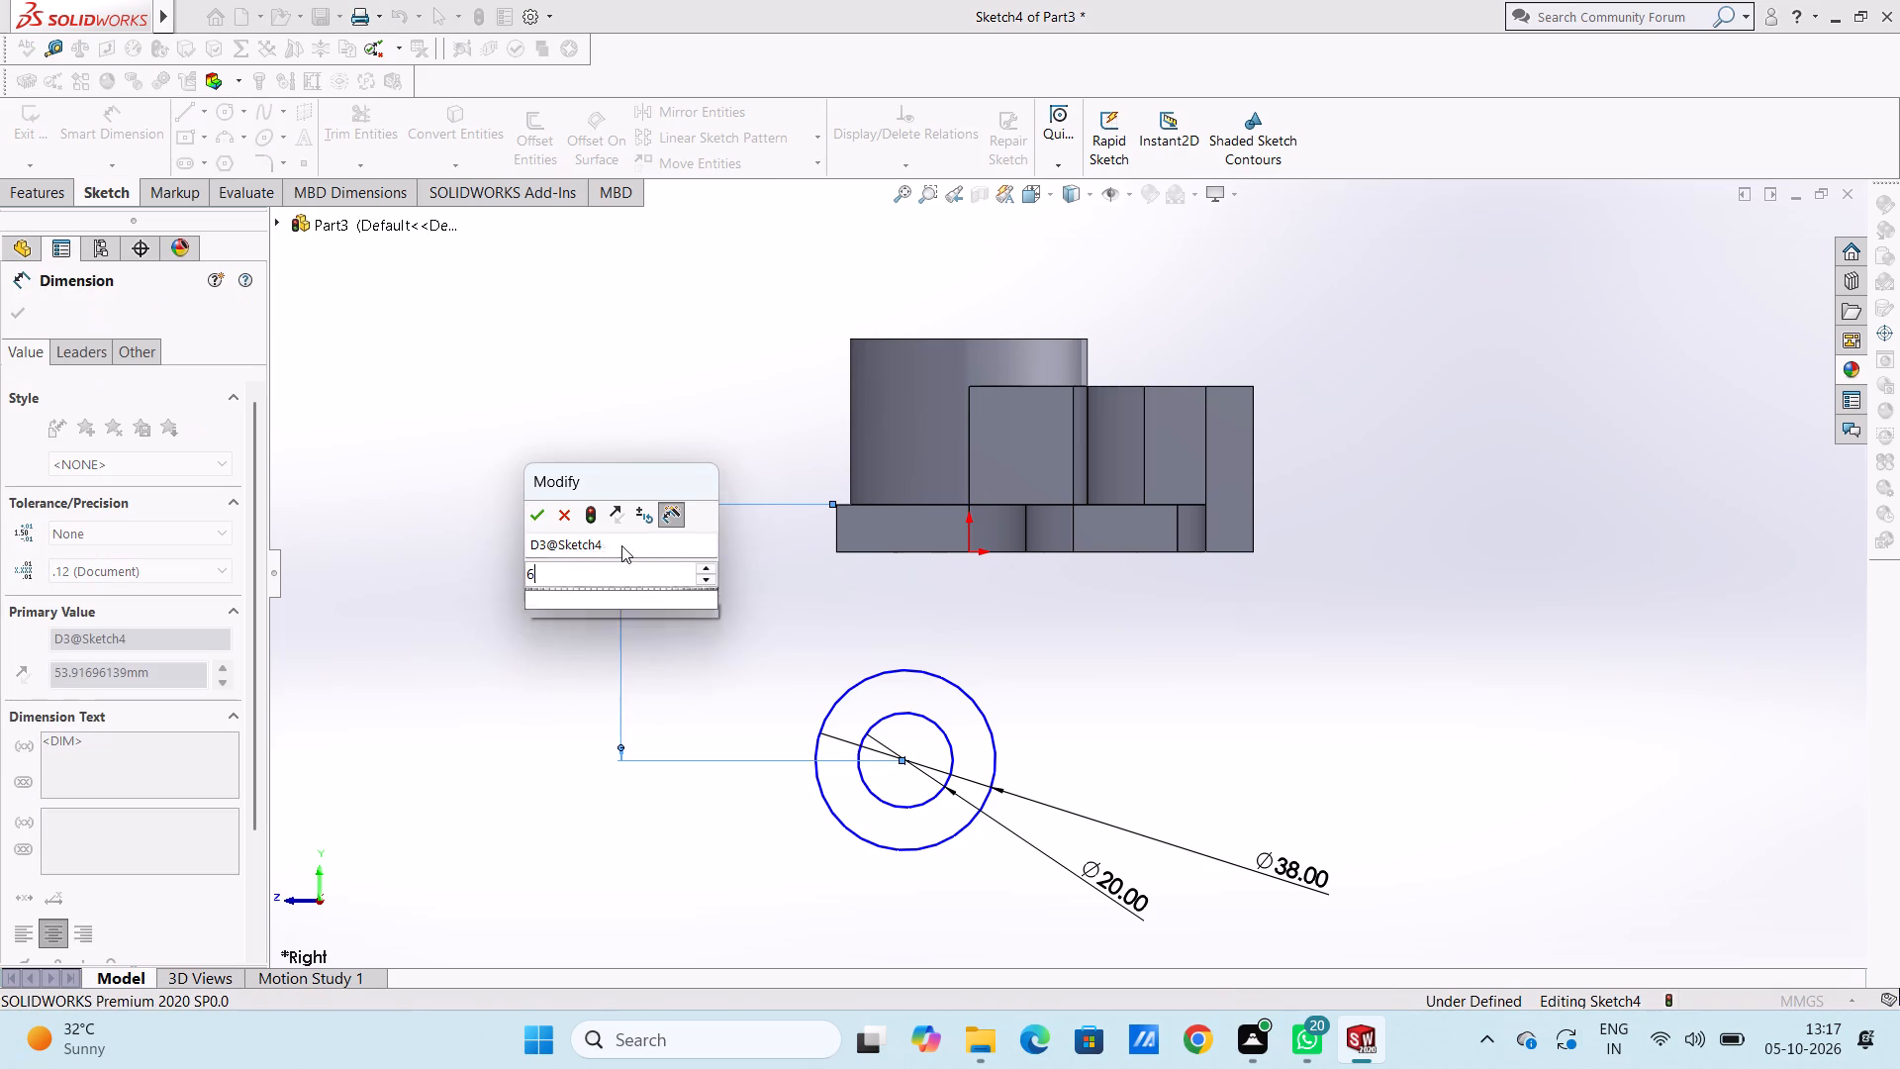
{"action": "key", "text": "Return"}
{"action": "left_click", "coordinate": [691, 385]}
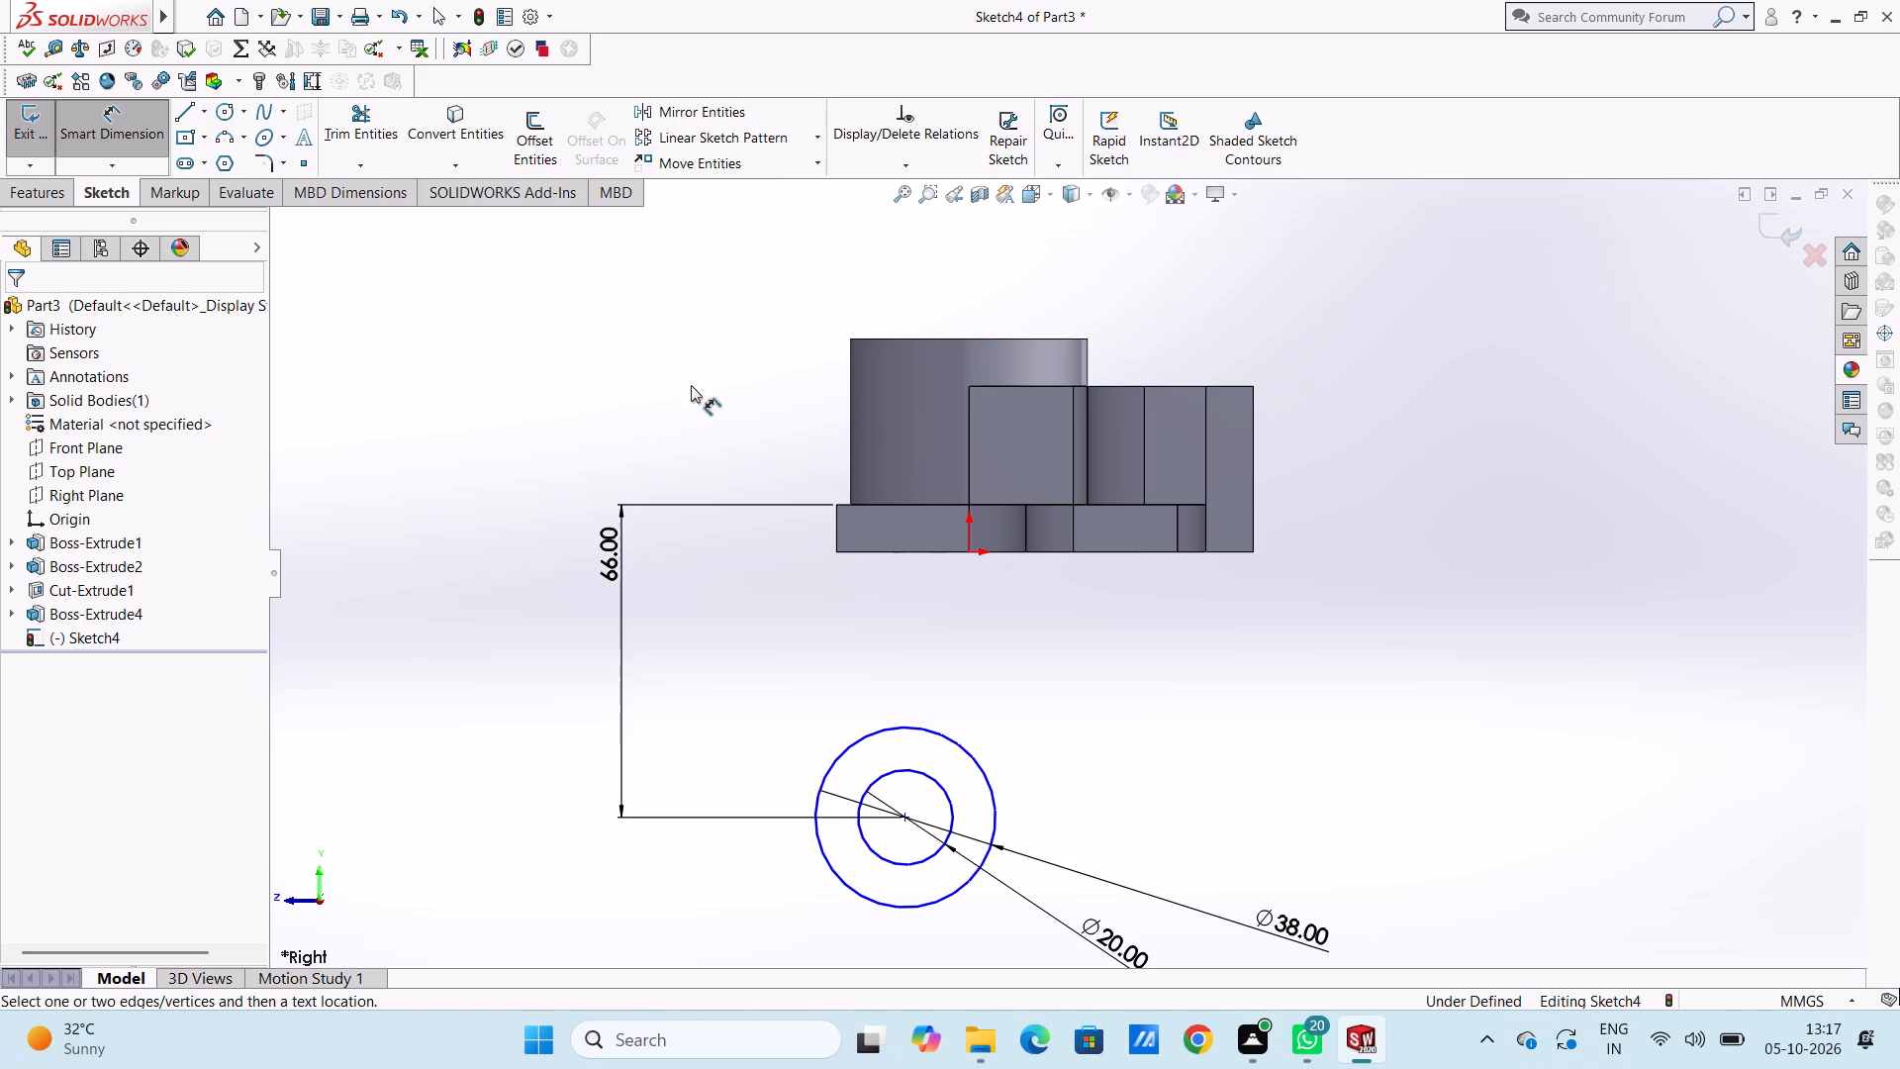
Set the horizontal distance from the base plate's front vertical edge to the circles' centre to 28 mm.
{"action": "left_click", "coordinate": [837, 516]}
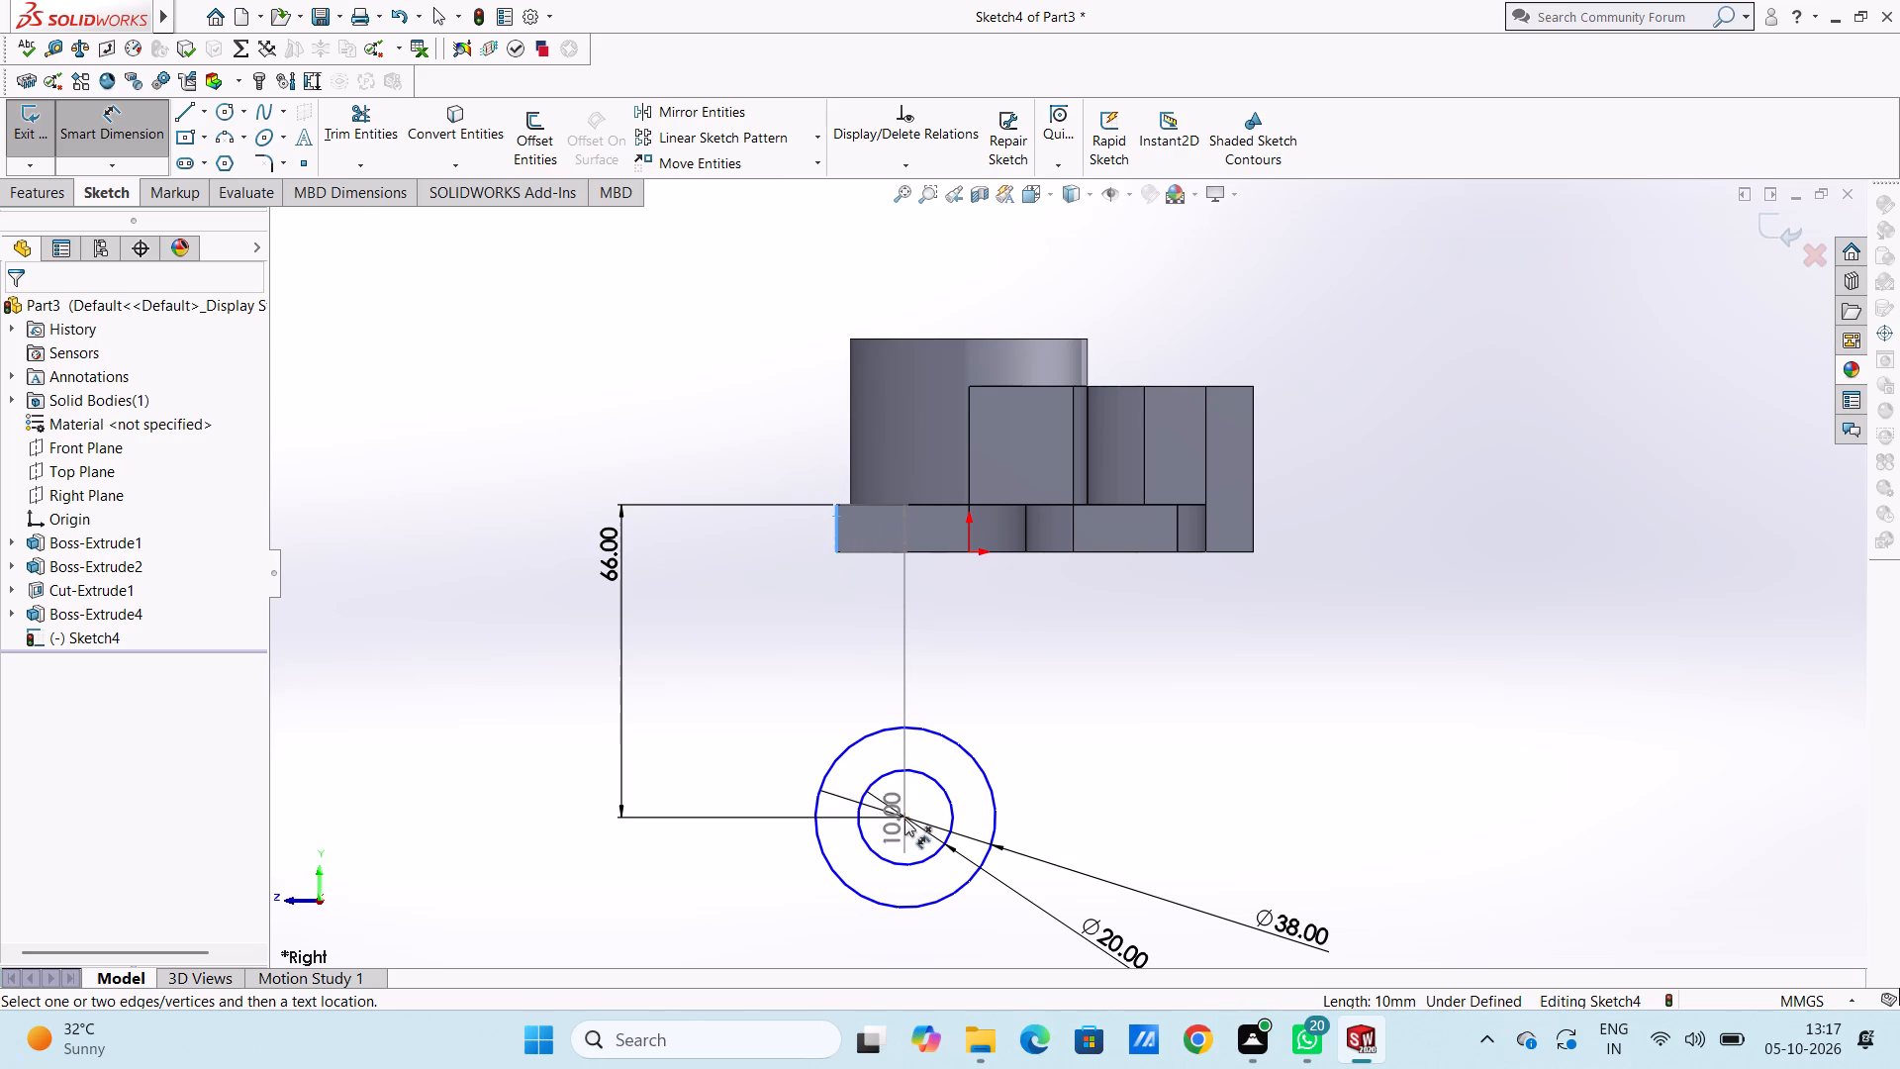
{"action": "left_click", "coordinate": [905, 818]}
{"action": "scroll", "coordinate": [885, 881], "scroll_direction": "up", "scroll_amount": 3}
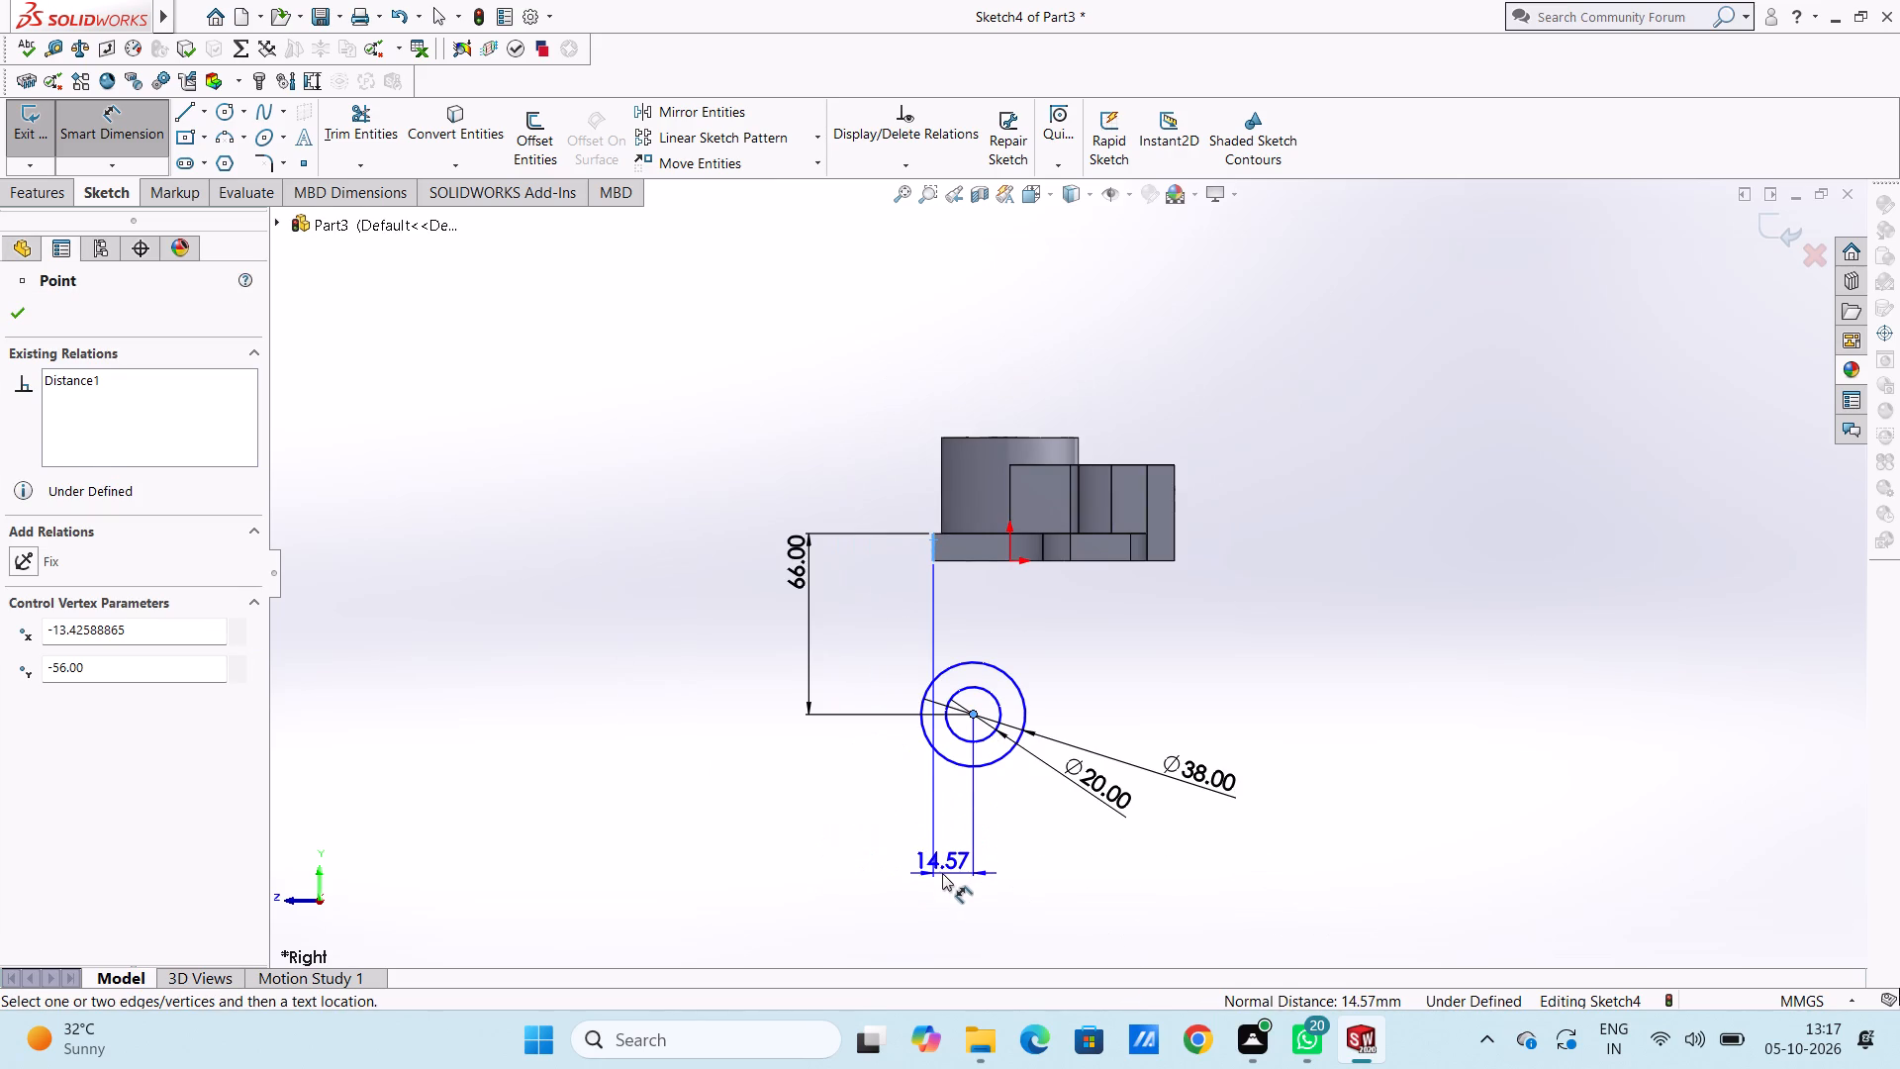
{"action": "left_click", "coordinate": [942, 873]}
{"action": "type", "text": "28"}
{"action": "key", "text": "Return"}
{"action": "left_click", "coordinate": [803, 811]}
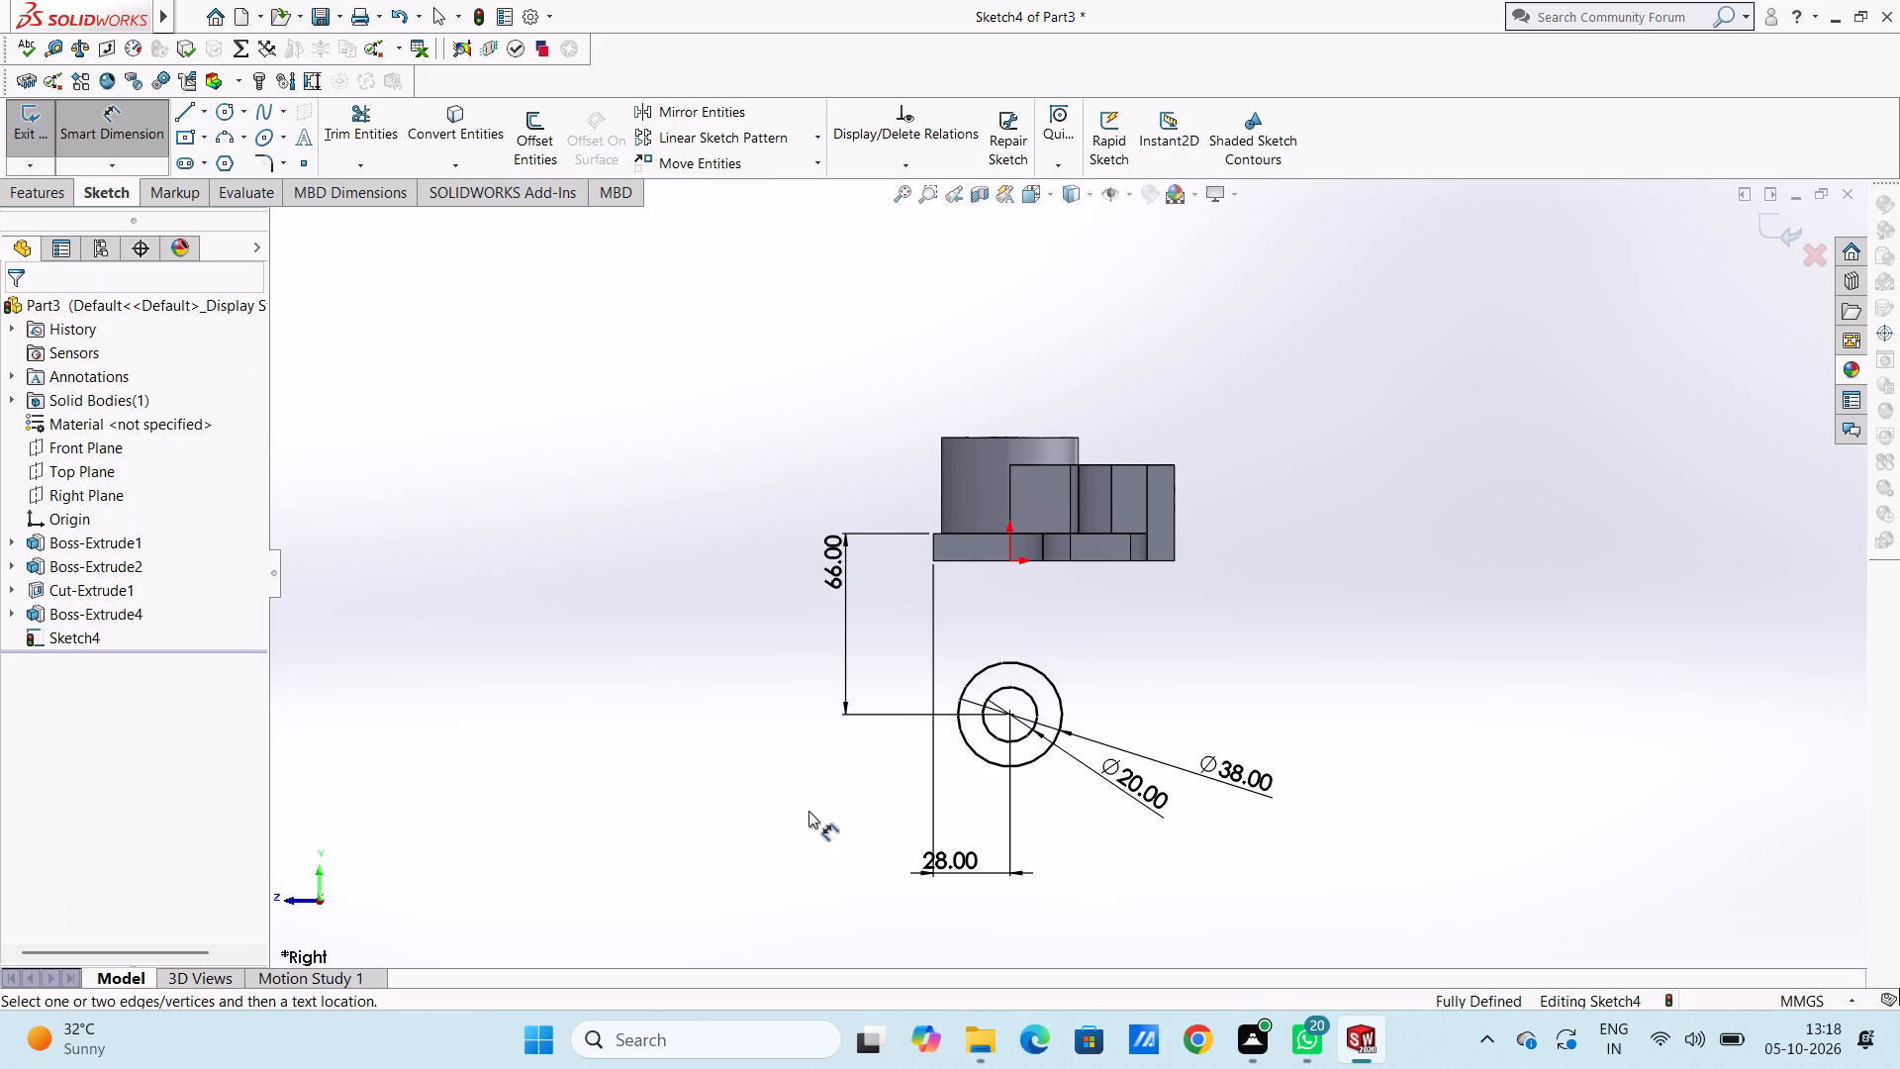
{"action": "key", "text": "Escape"}
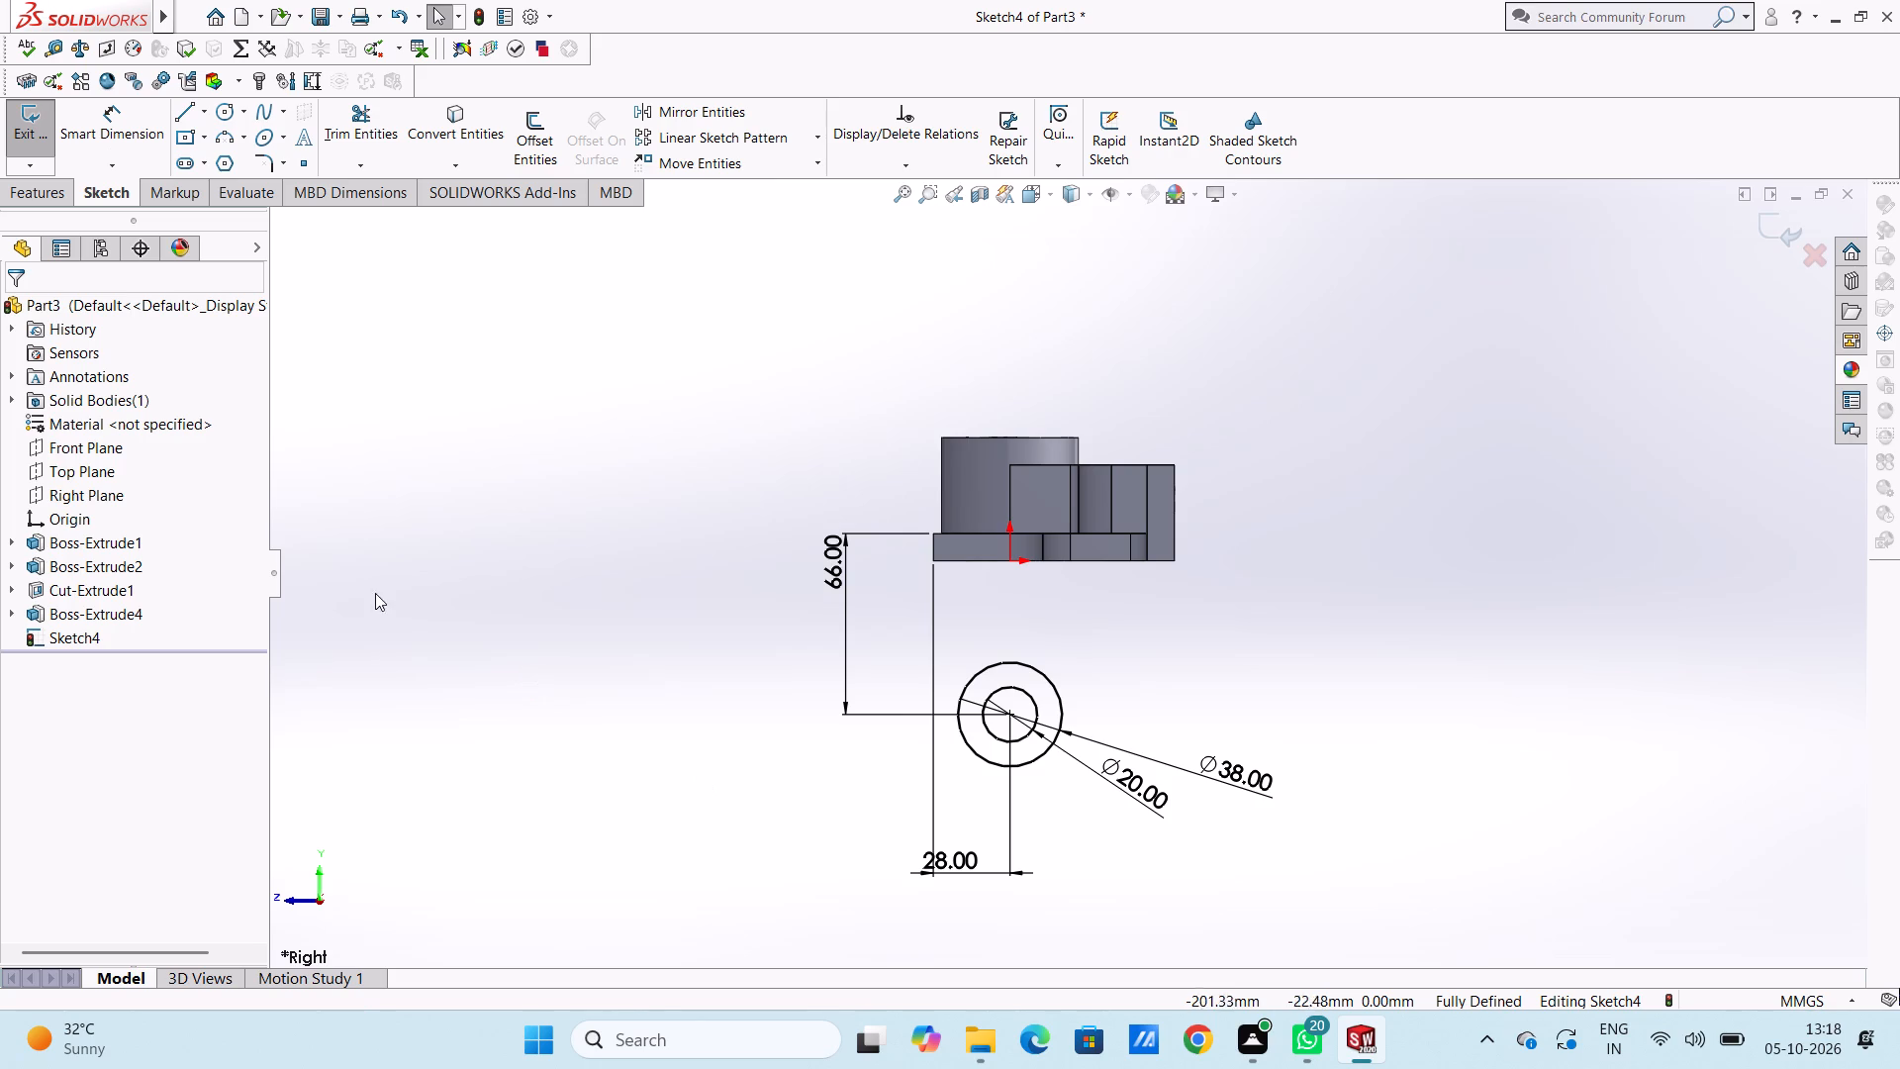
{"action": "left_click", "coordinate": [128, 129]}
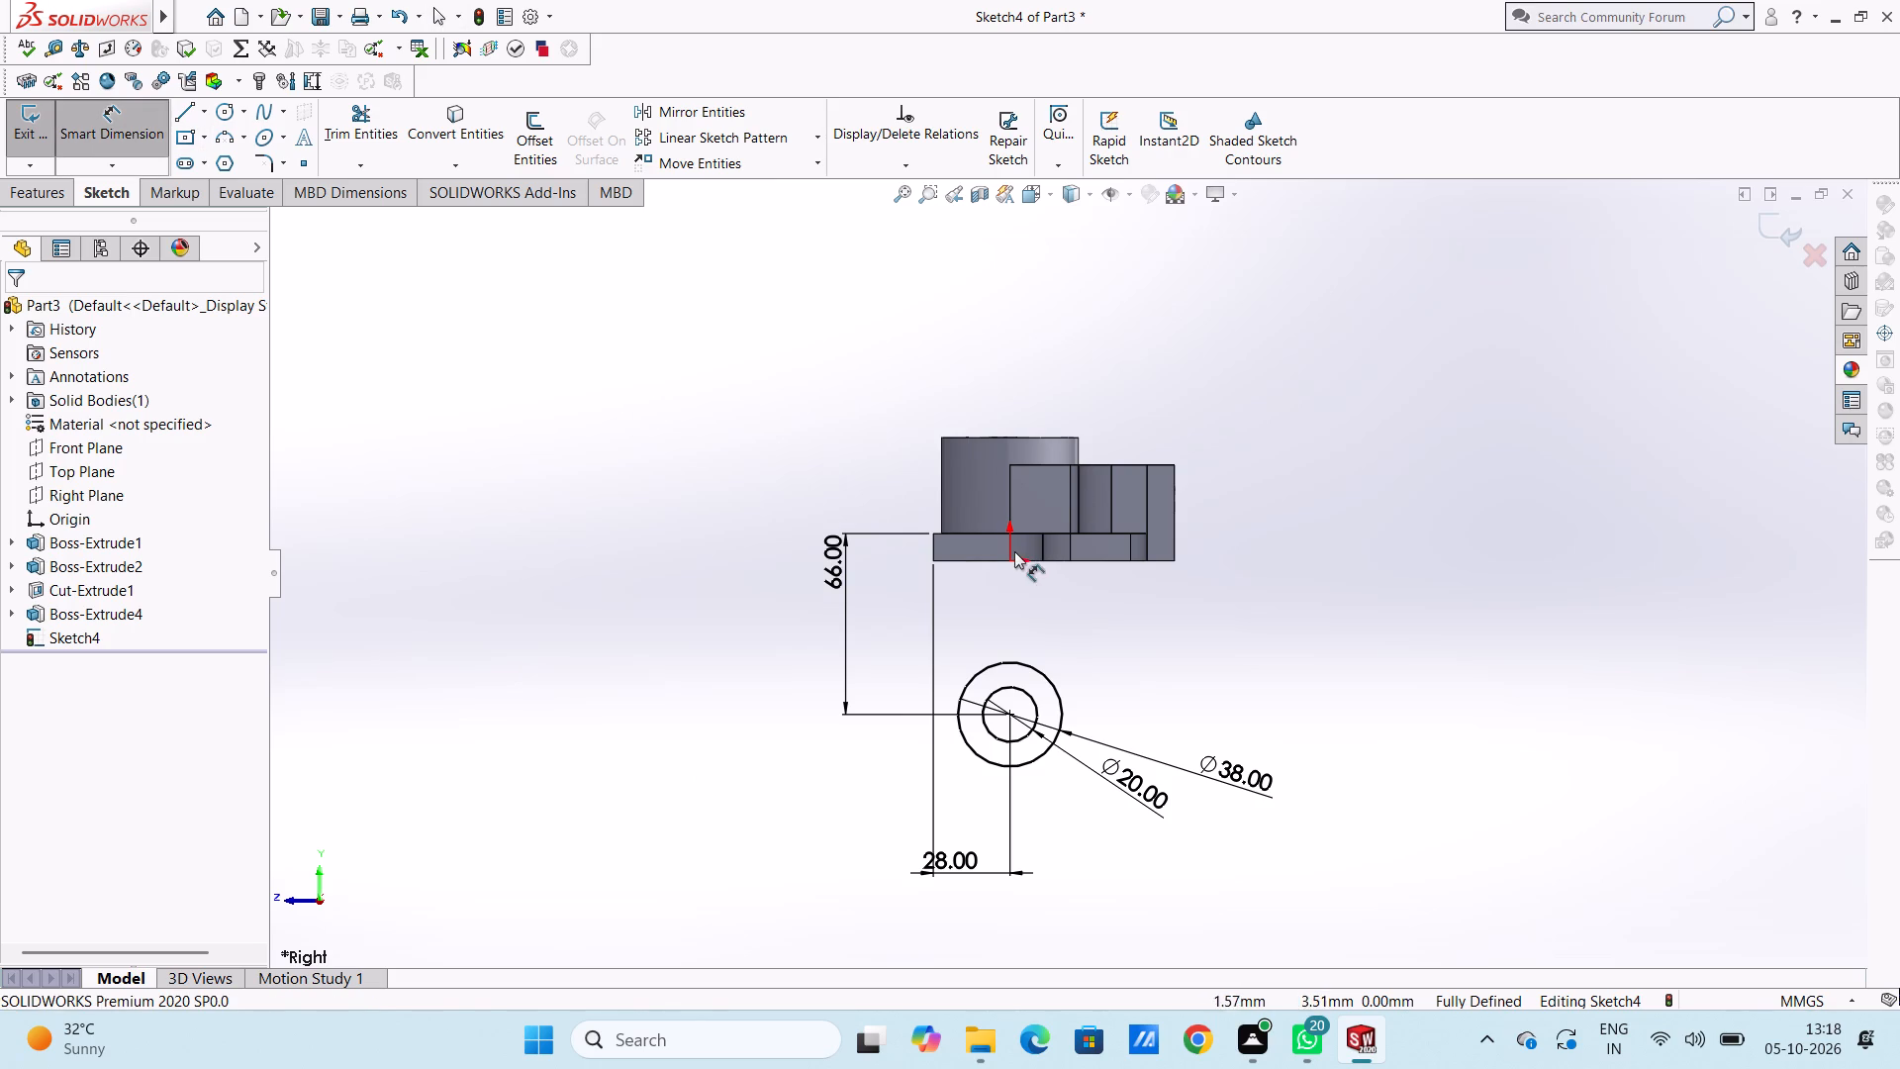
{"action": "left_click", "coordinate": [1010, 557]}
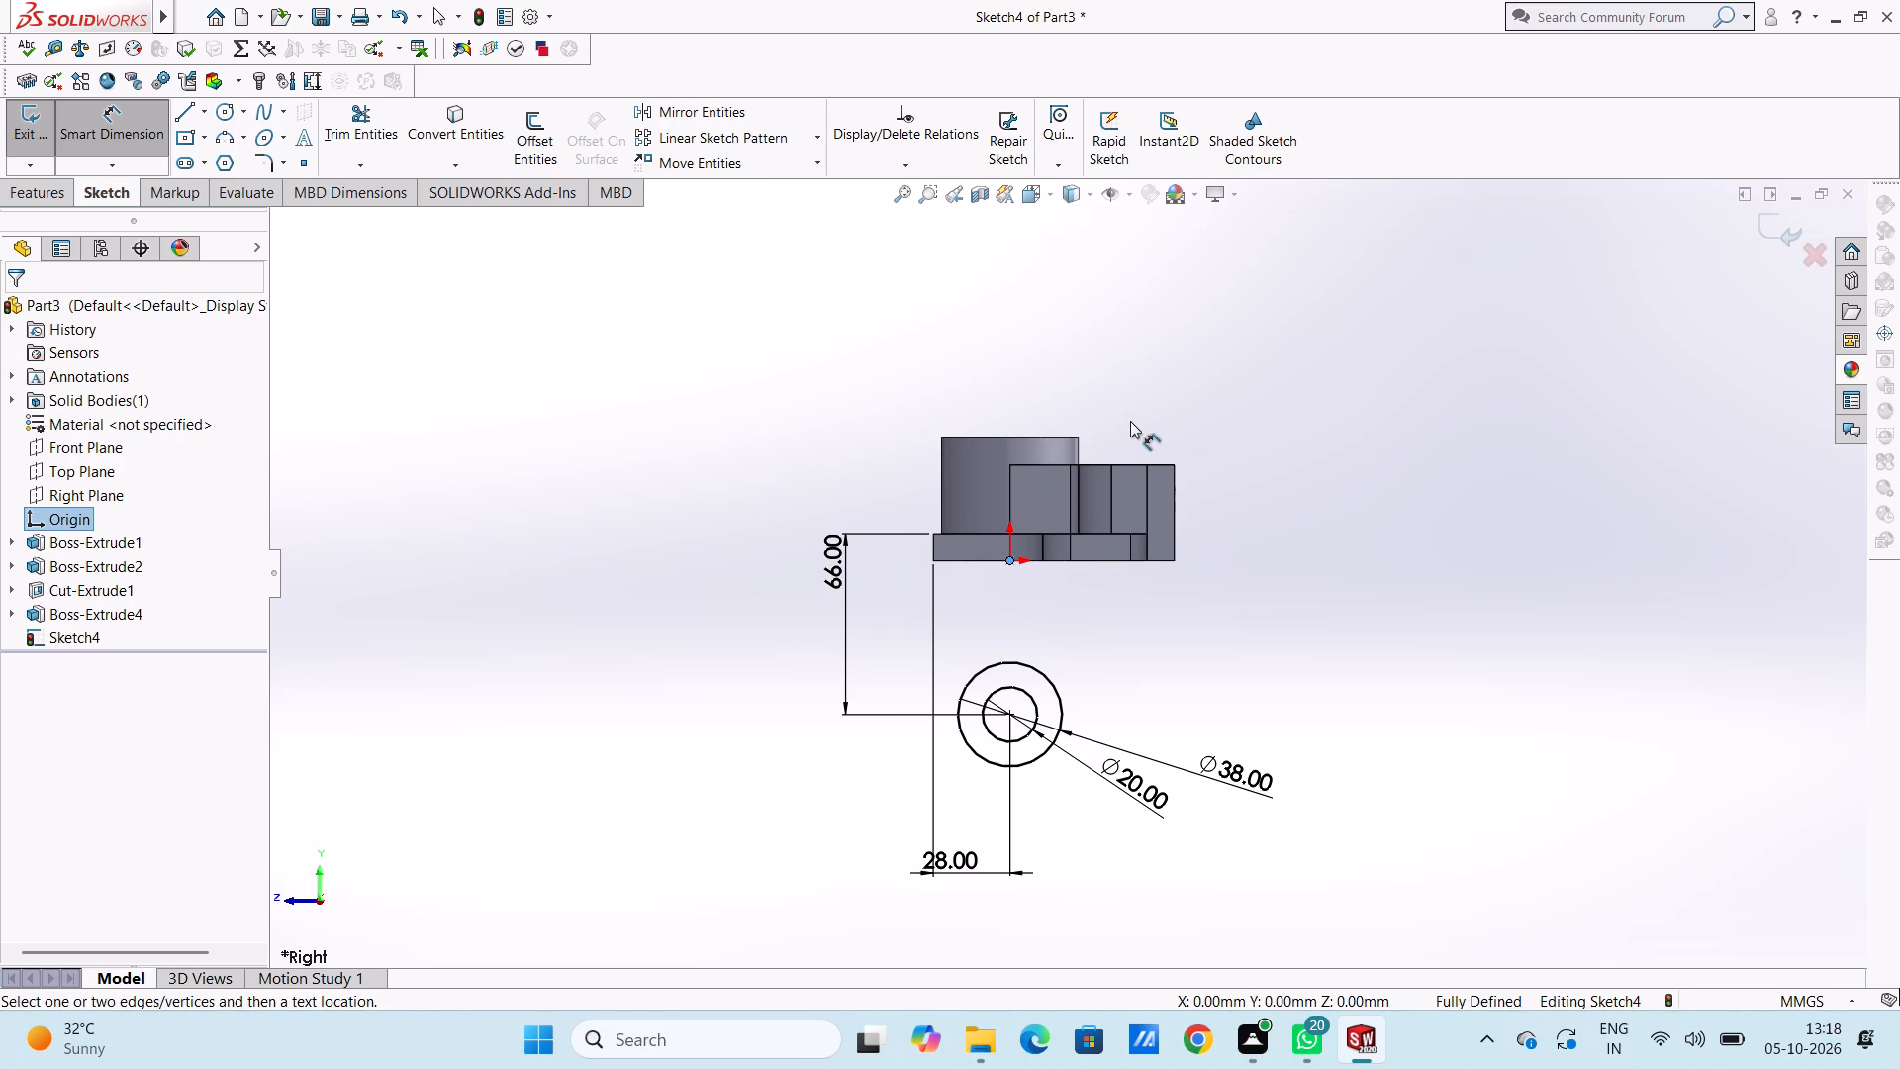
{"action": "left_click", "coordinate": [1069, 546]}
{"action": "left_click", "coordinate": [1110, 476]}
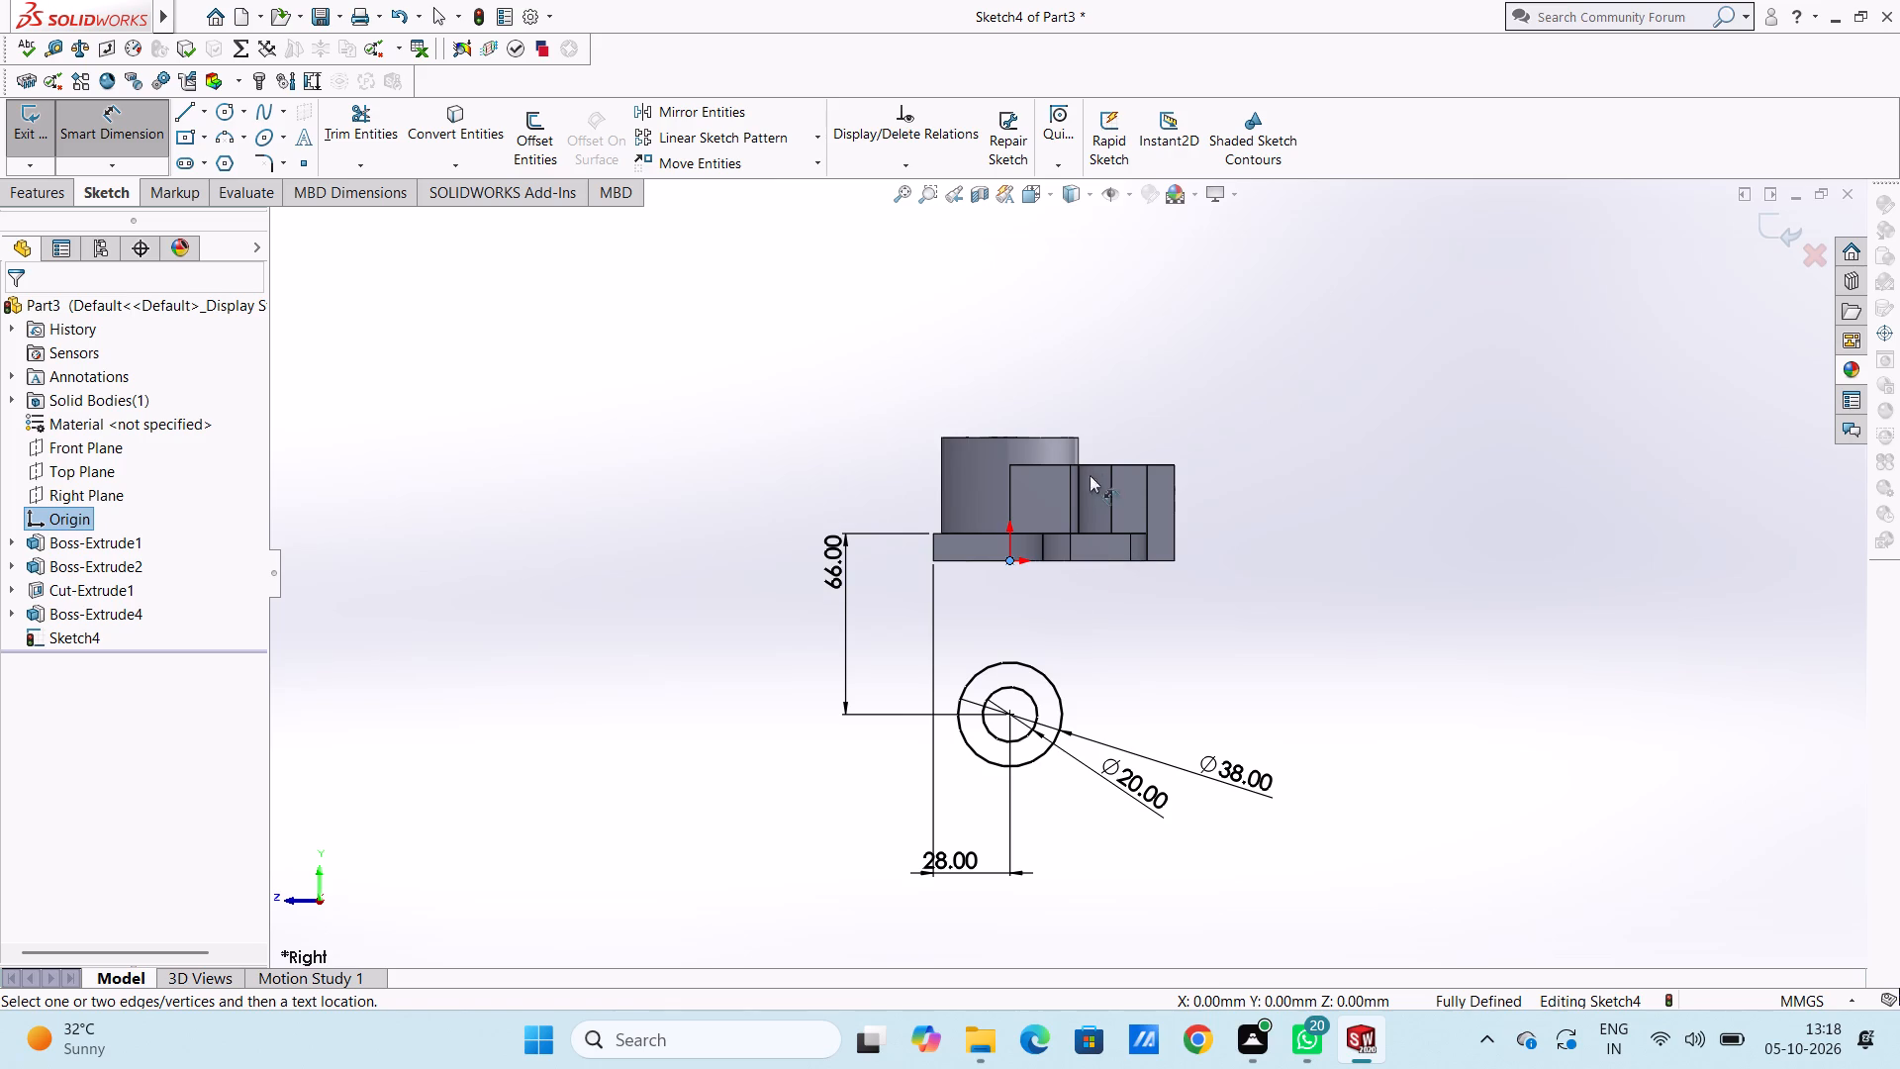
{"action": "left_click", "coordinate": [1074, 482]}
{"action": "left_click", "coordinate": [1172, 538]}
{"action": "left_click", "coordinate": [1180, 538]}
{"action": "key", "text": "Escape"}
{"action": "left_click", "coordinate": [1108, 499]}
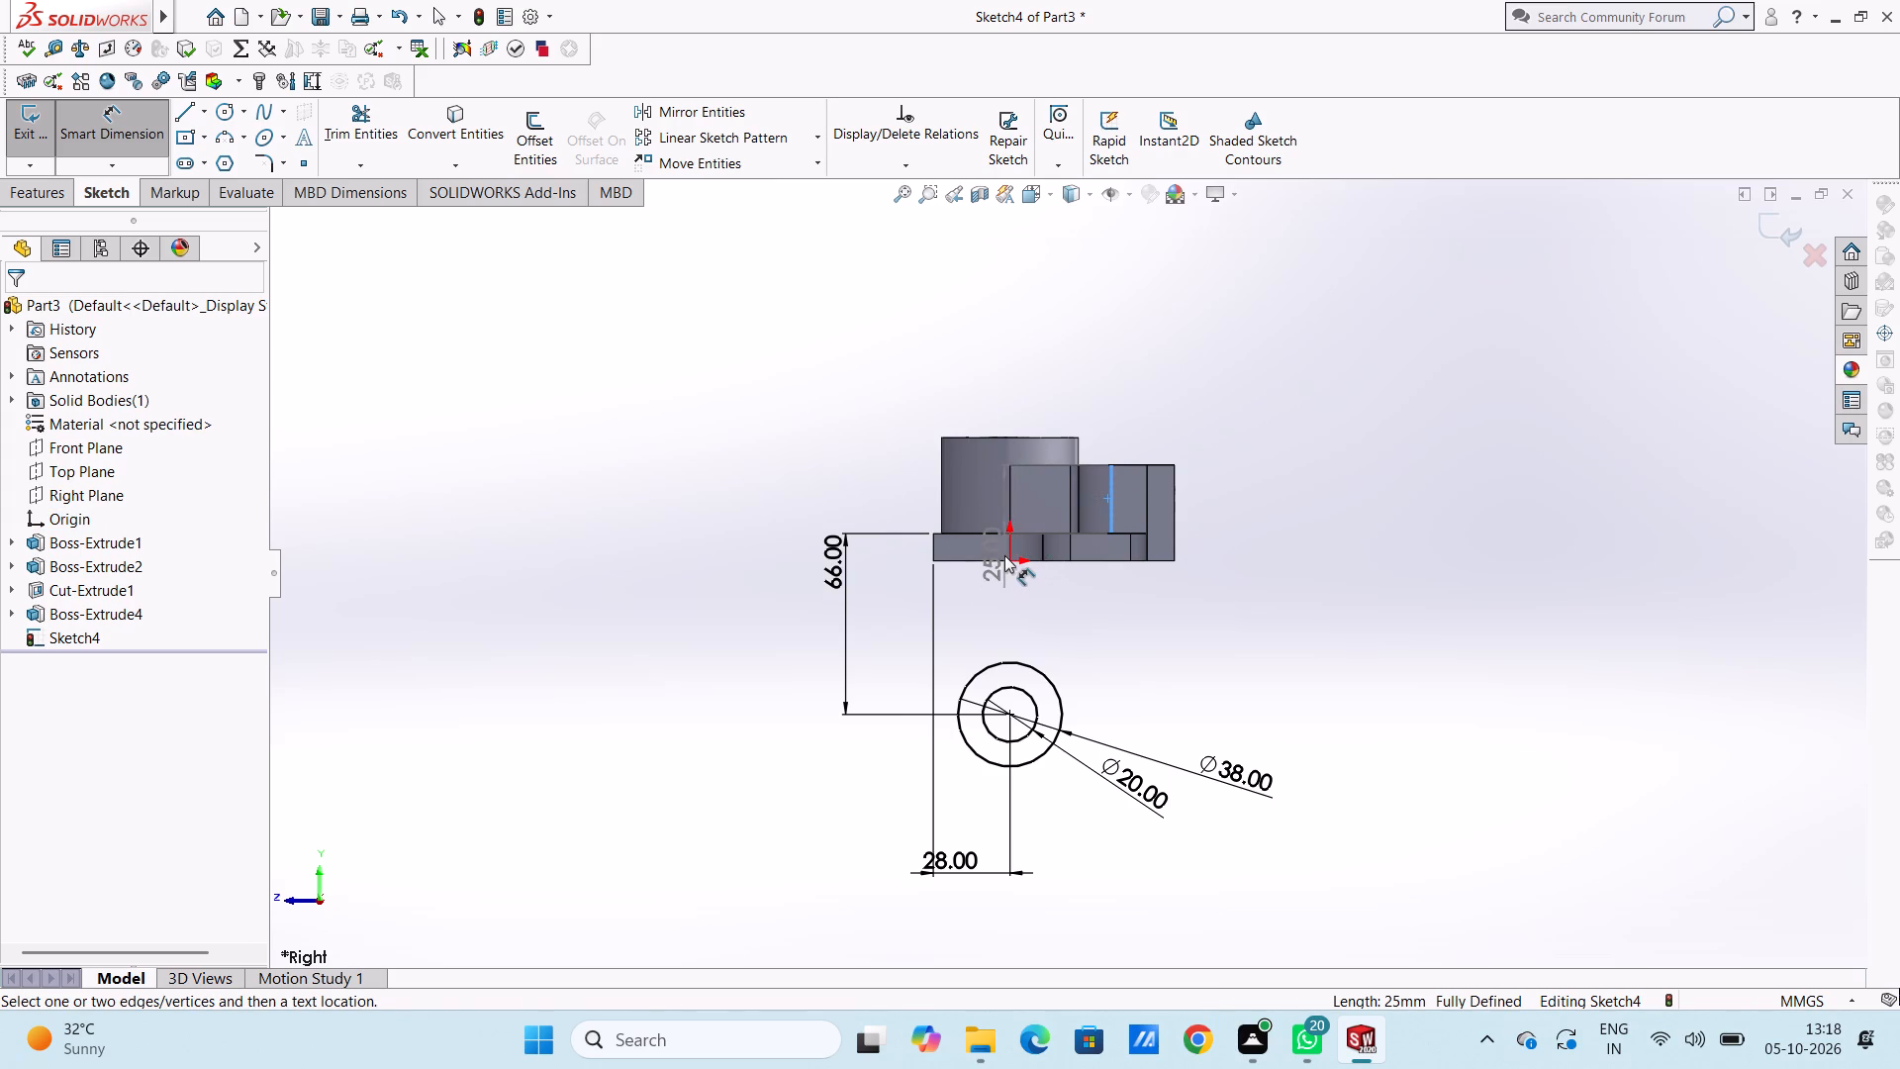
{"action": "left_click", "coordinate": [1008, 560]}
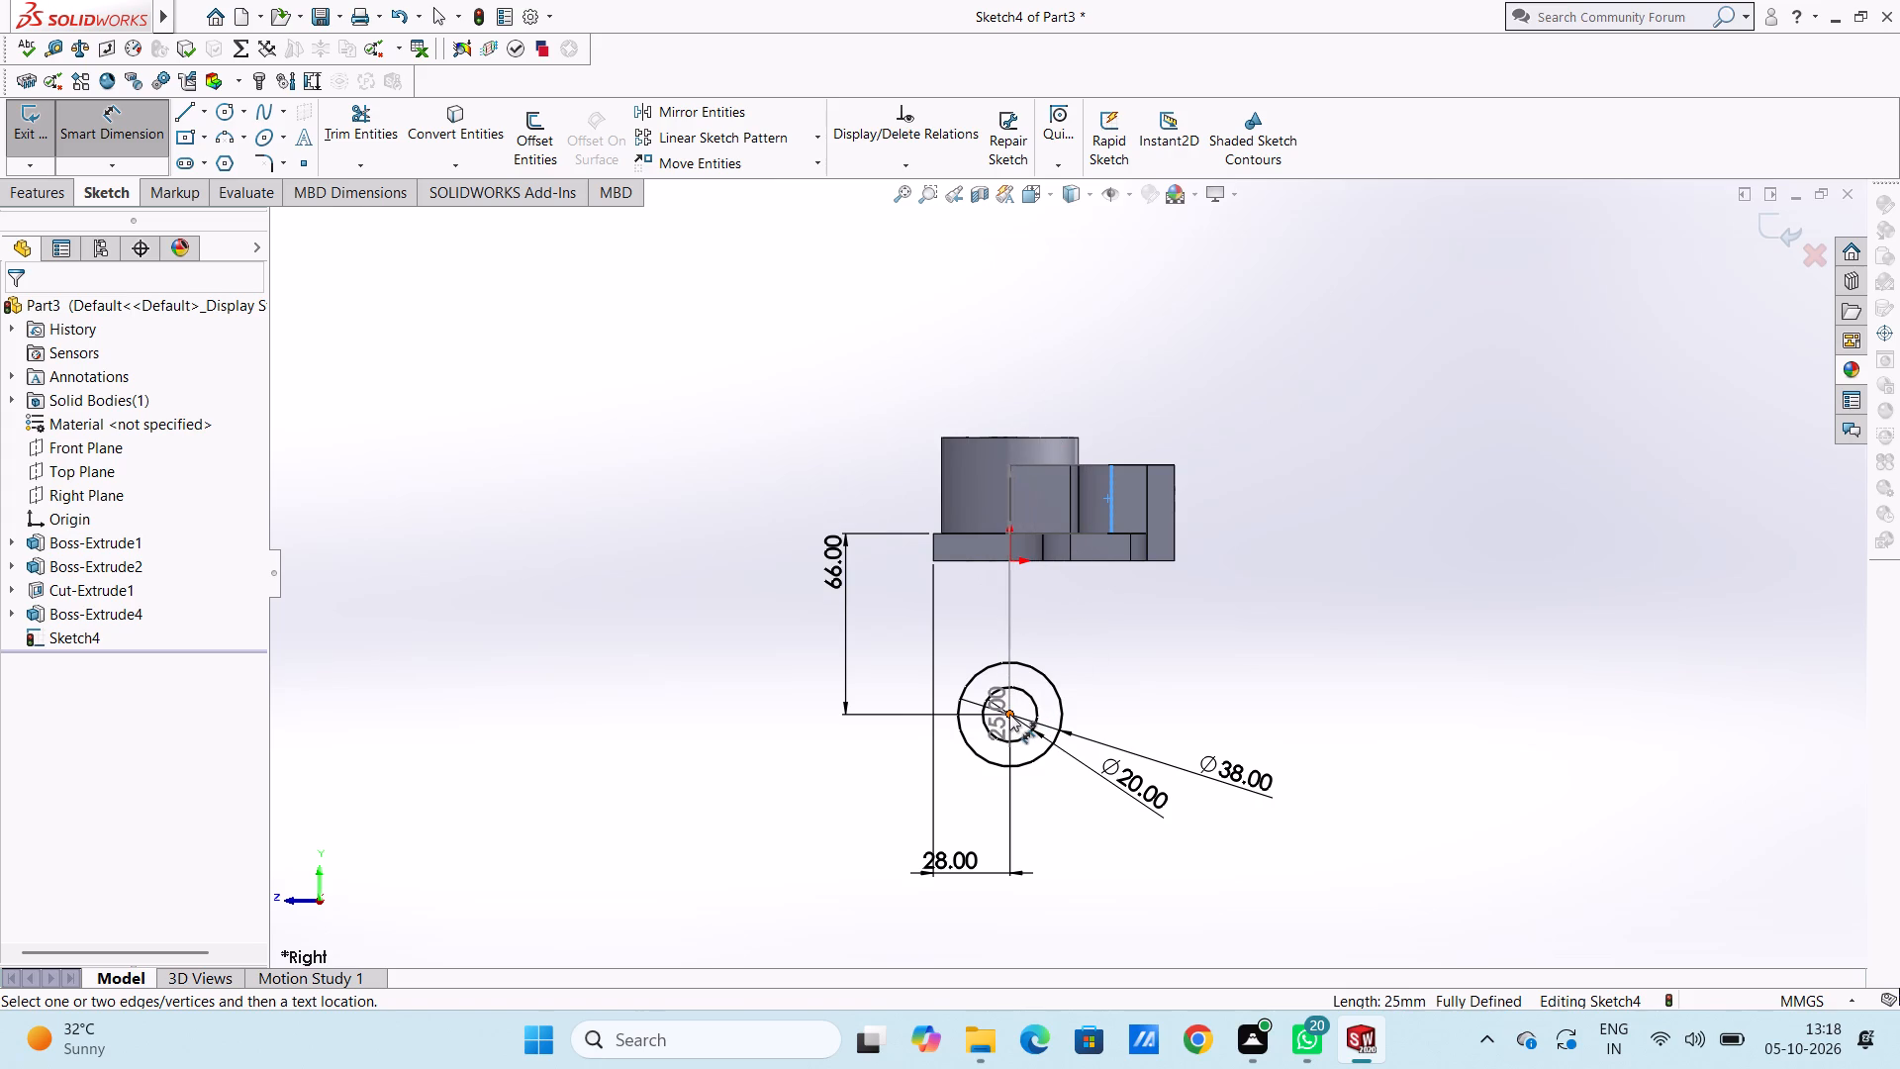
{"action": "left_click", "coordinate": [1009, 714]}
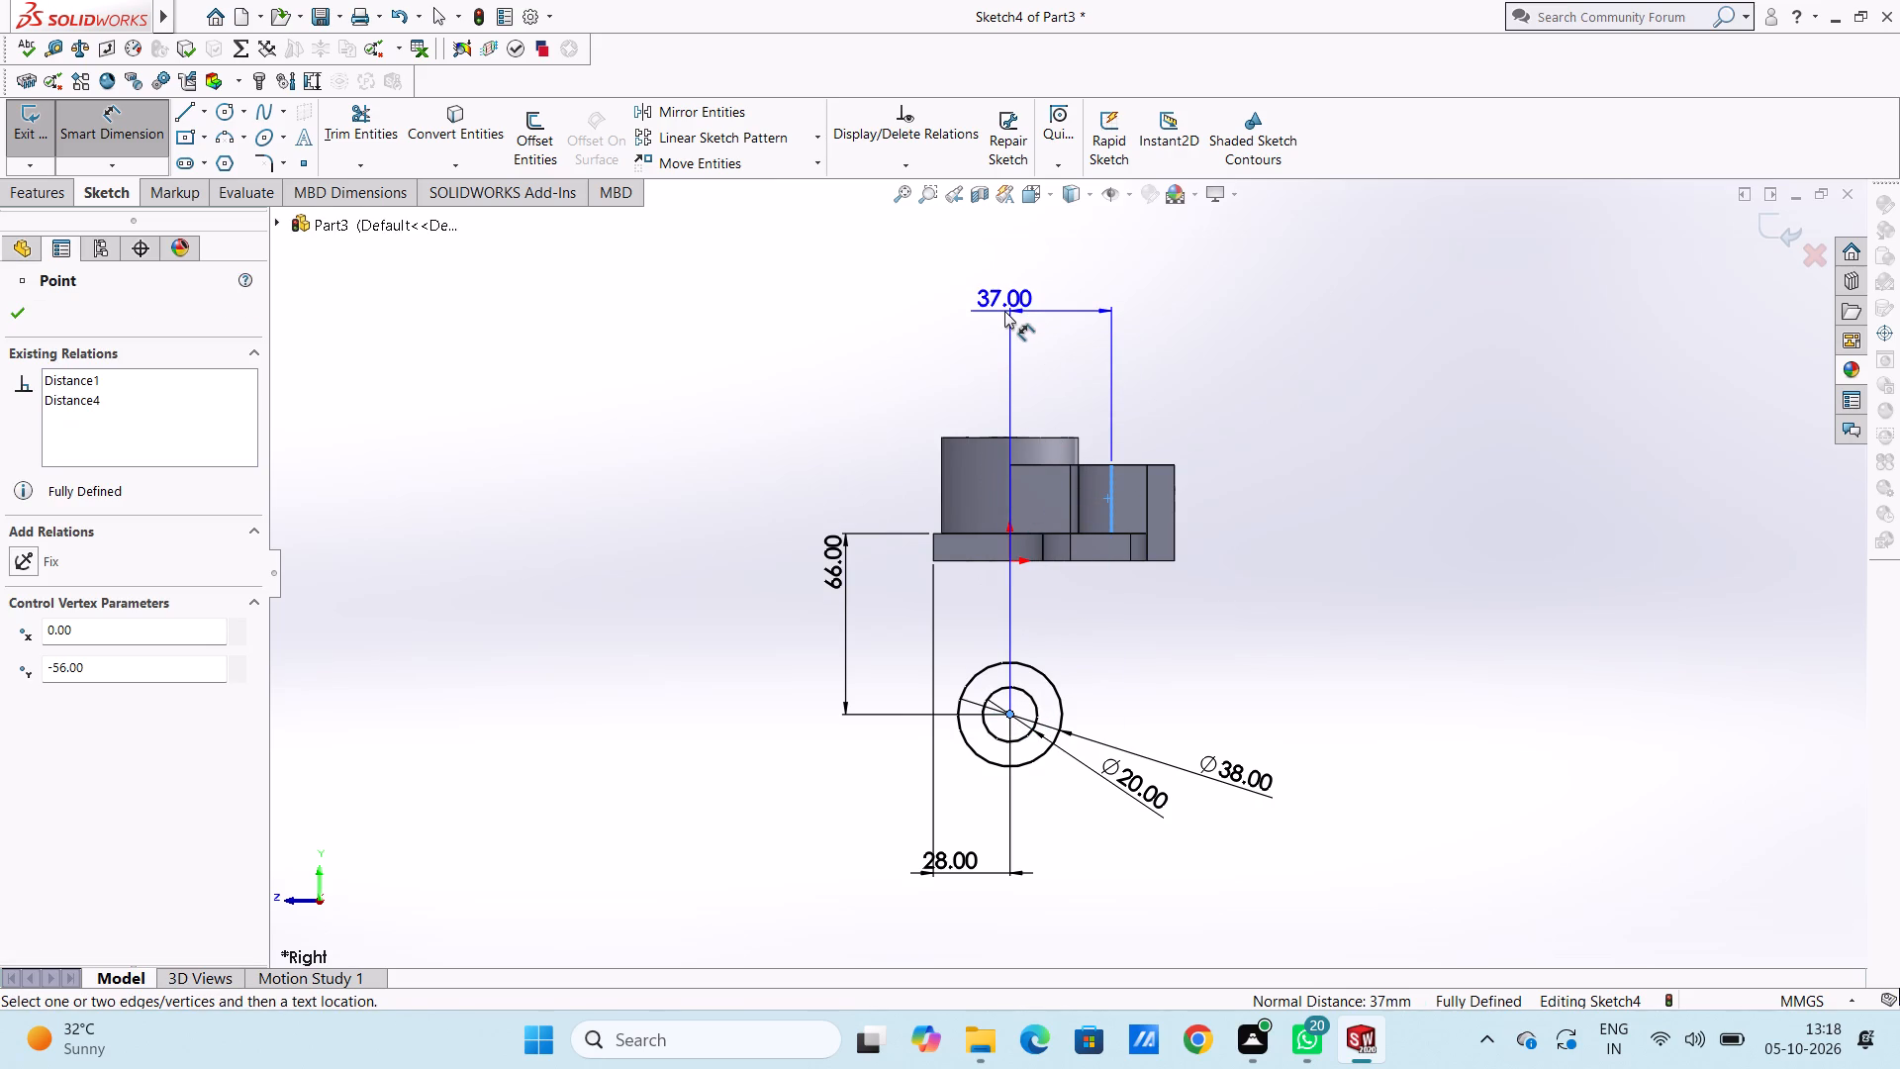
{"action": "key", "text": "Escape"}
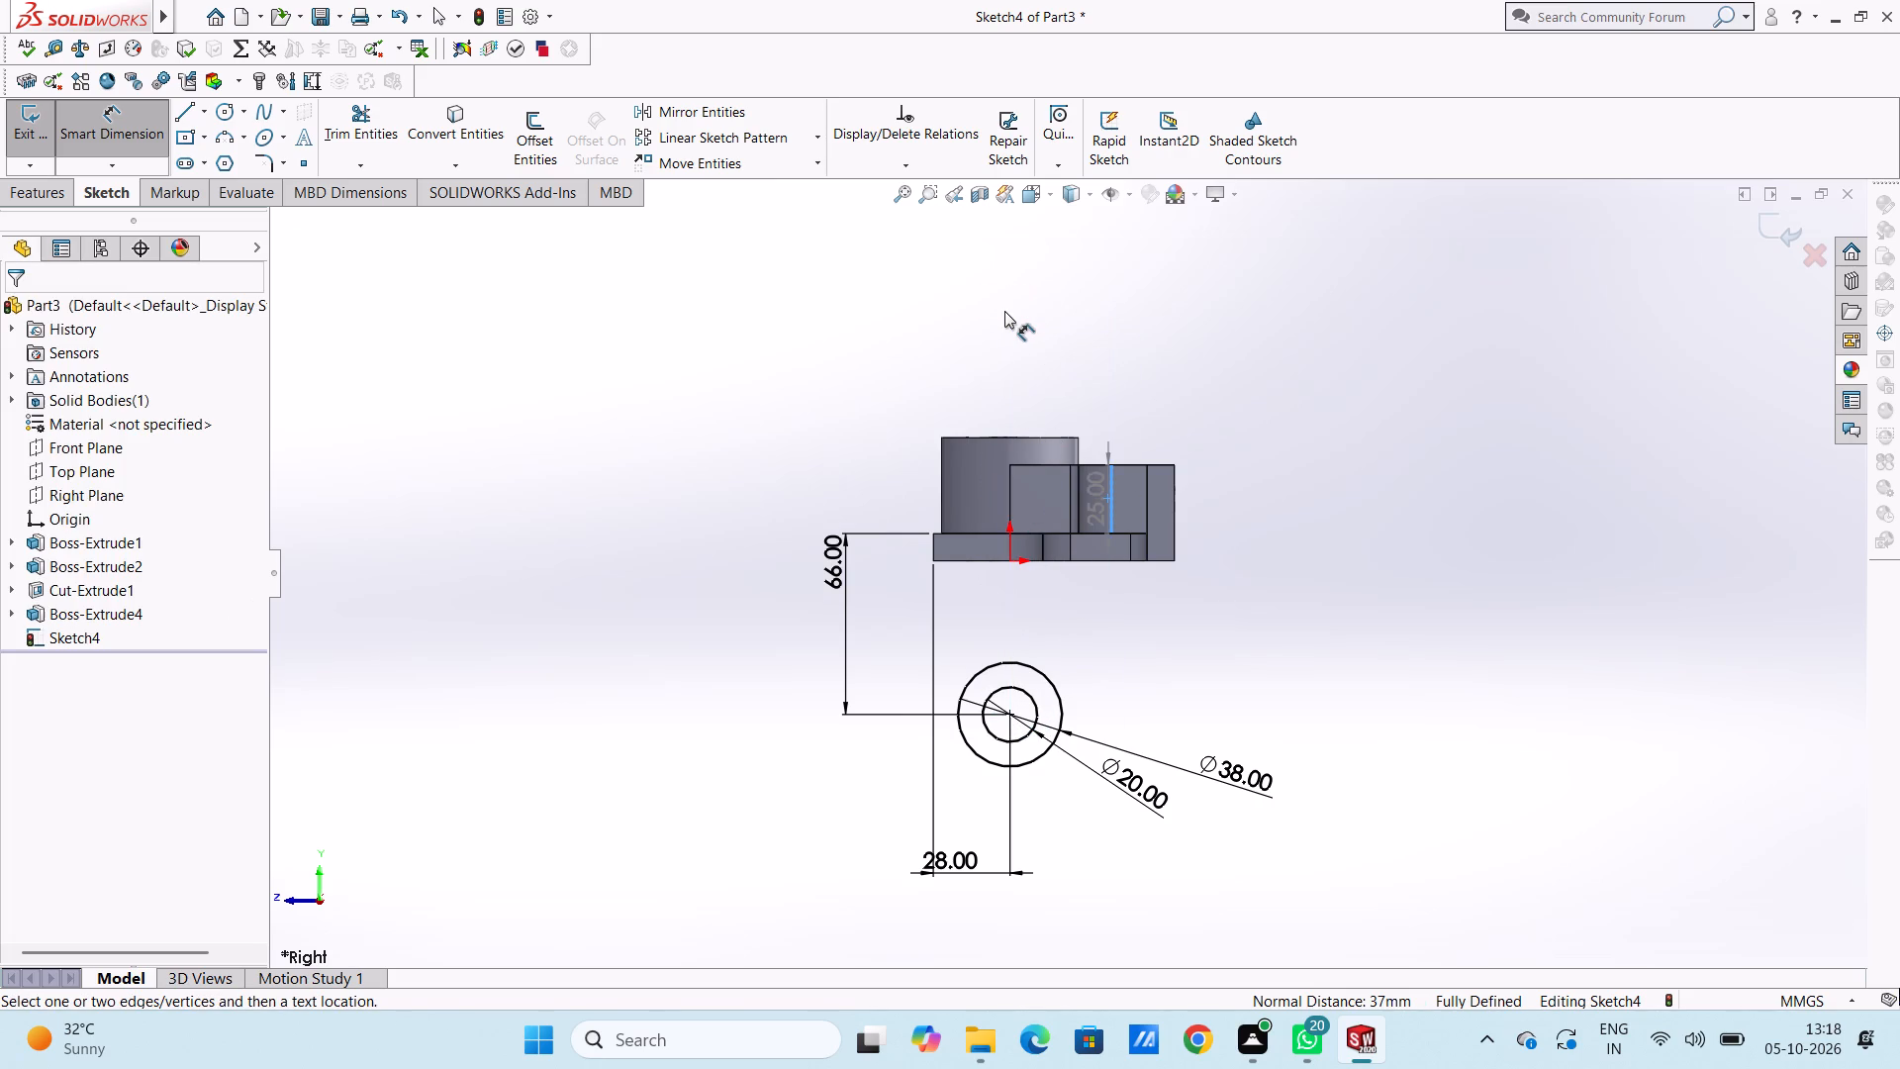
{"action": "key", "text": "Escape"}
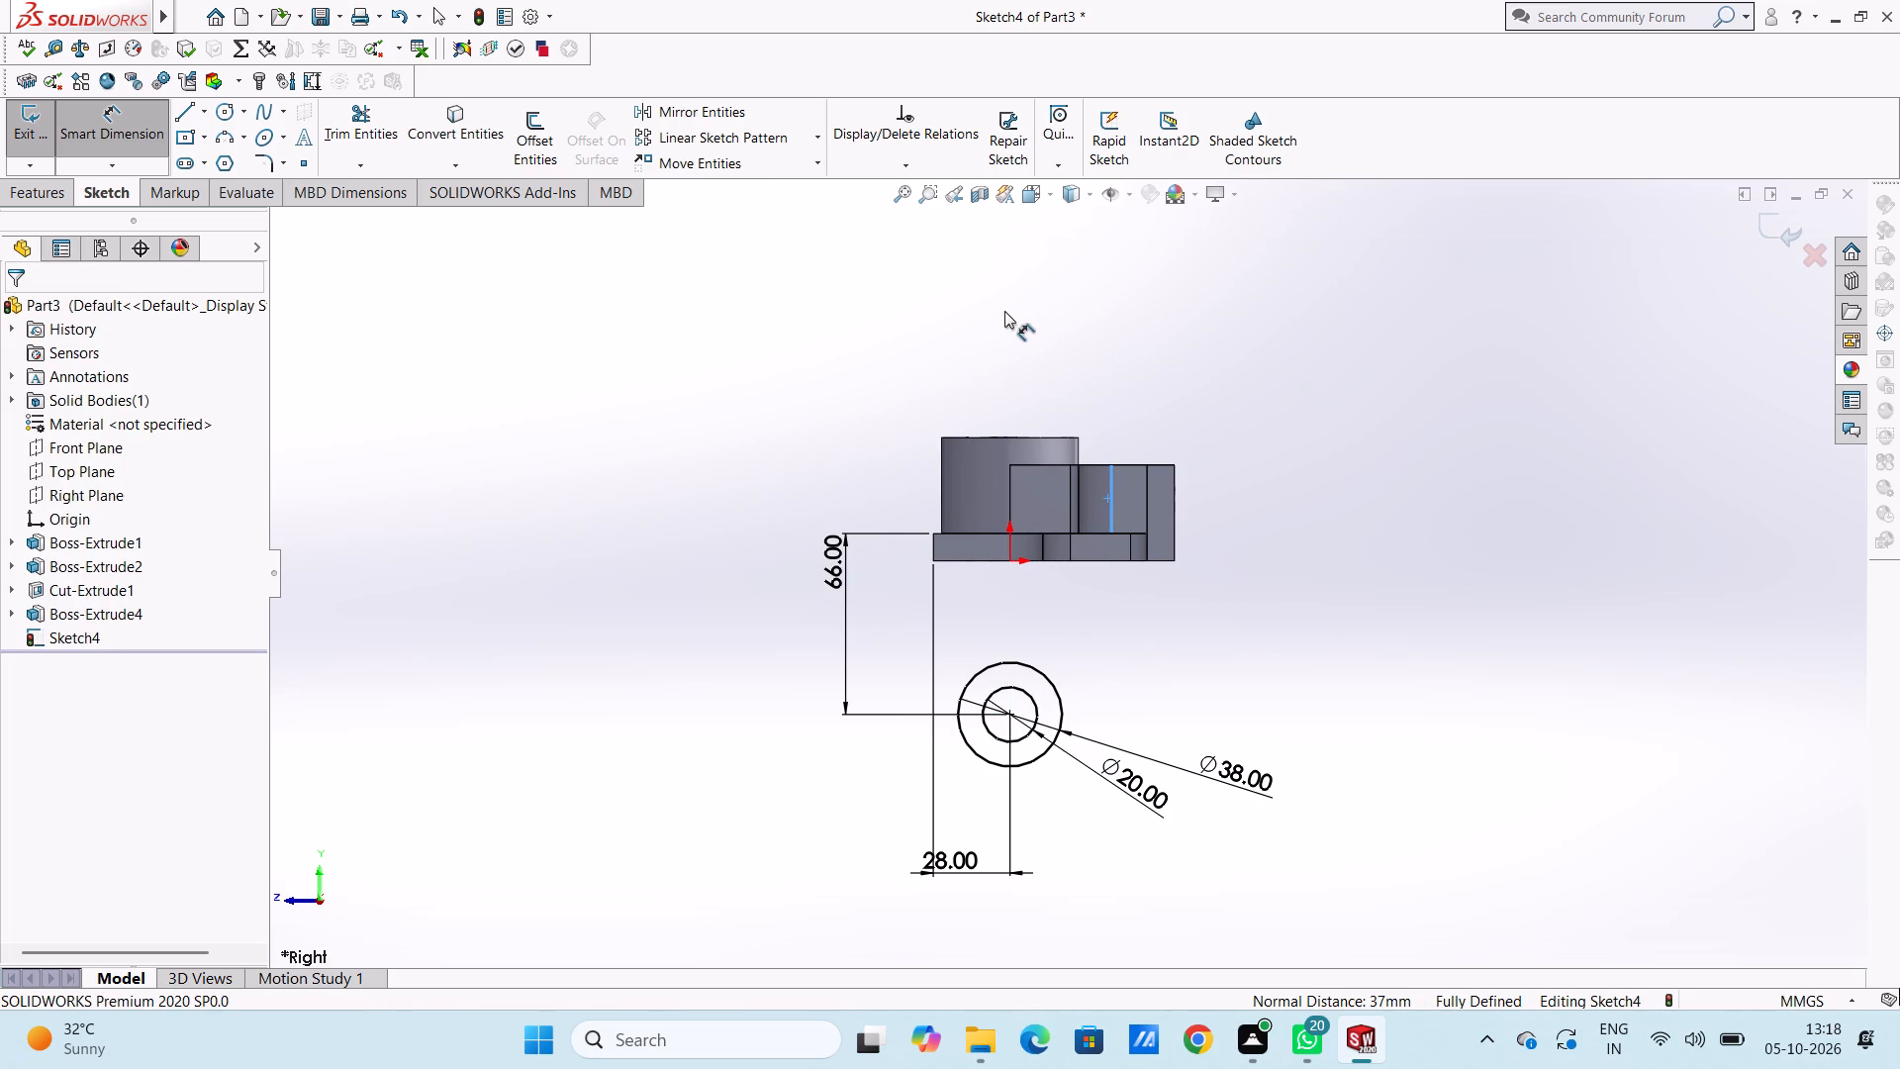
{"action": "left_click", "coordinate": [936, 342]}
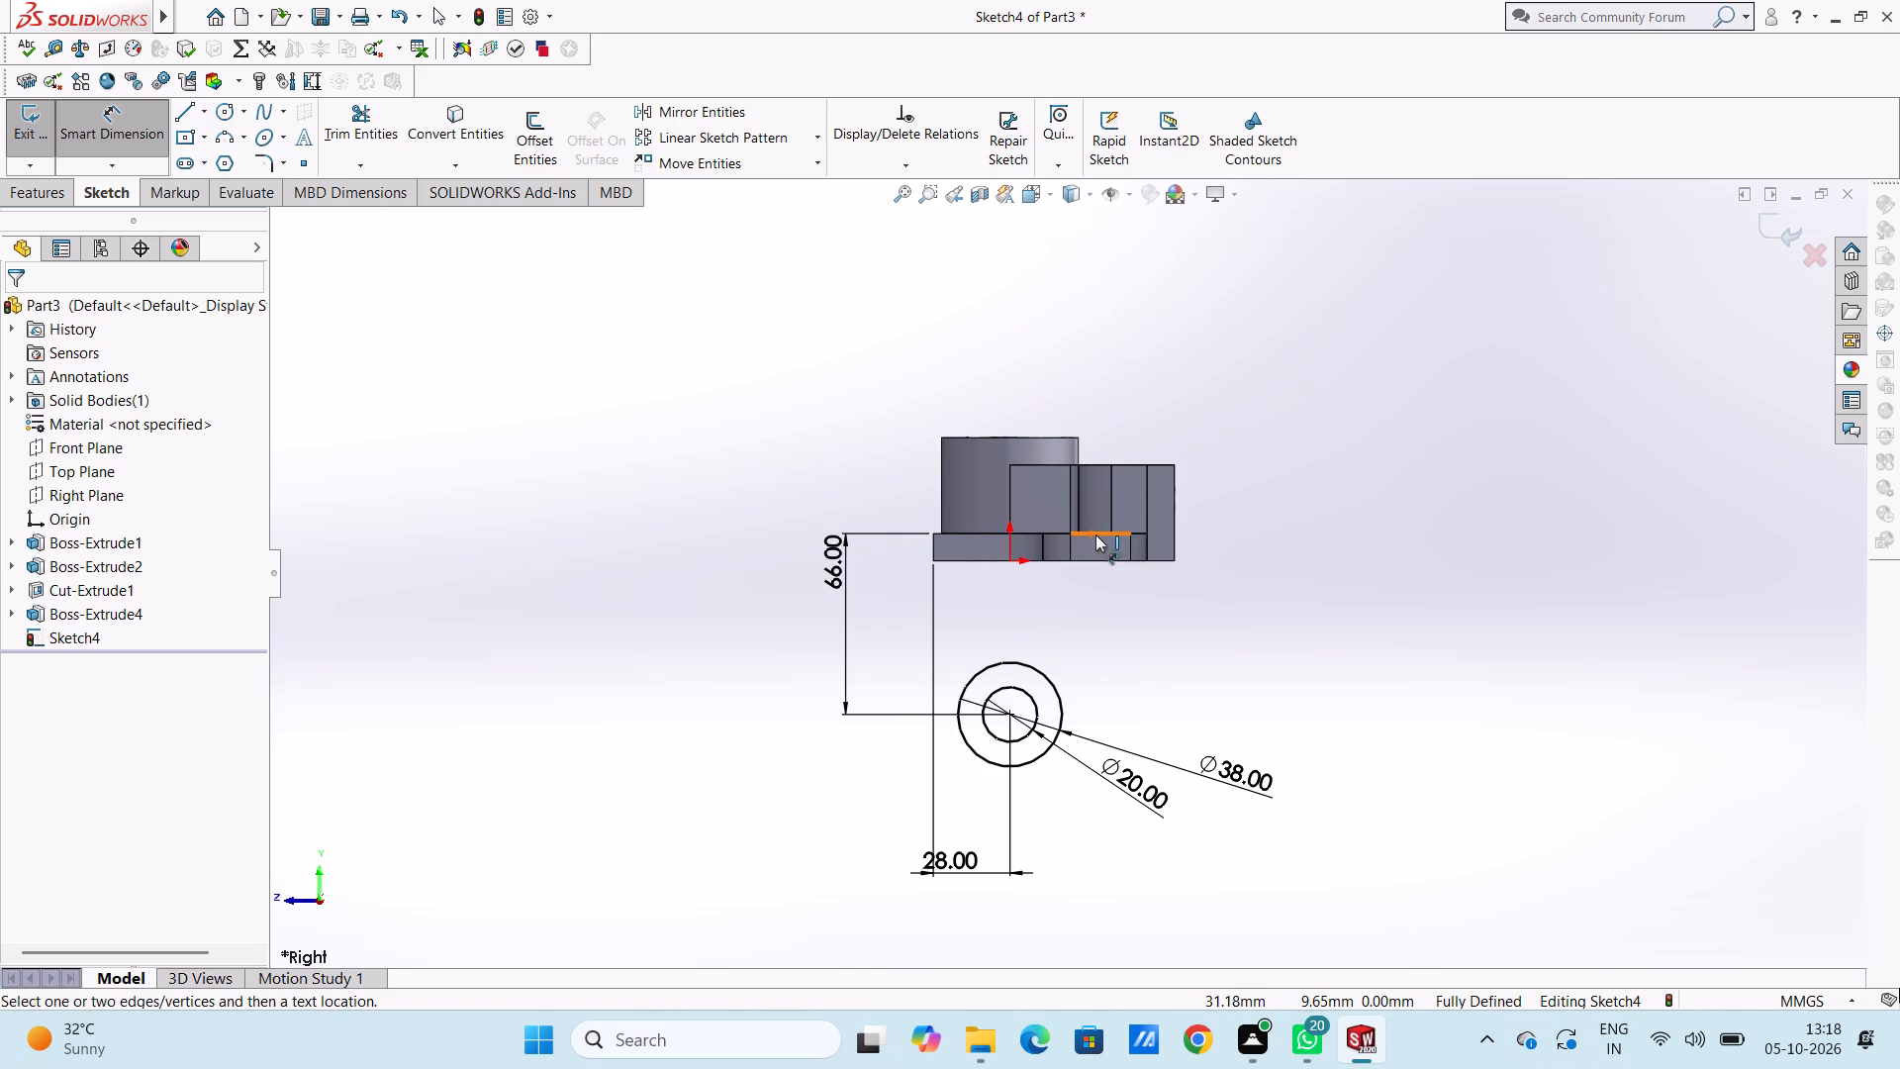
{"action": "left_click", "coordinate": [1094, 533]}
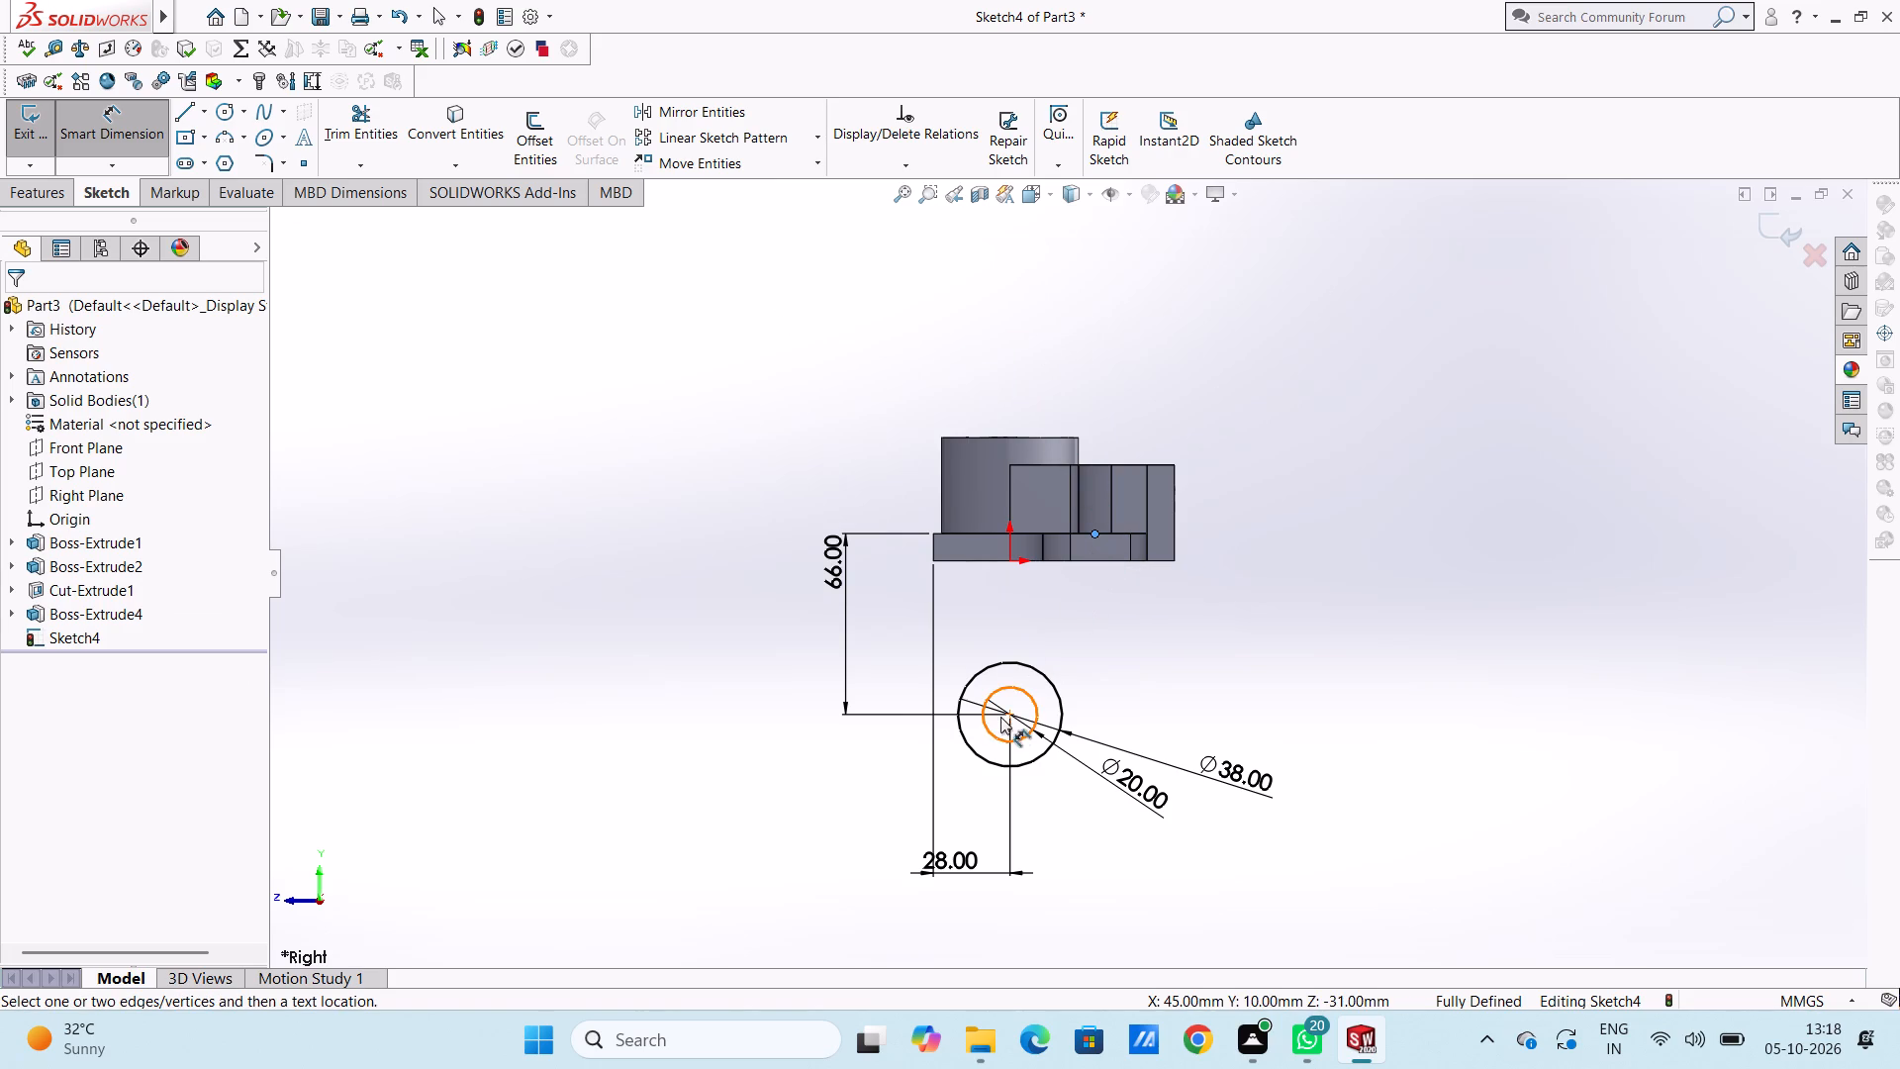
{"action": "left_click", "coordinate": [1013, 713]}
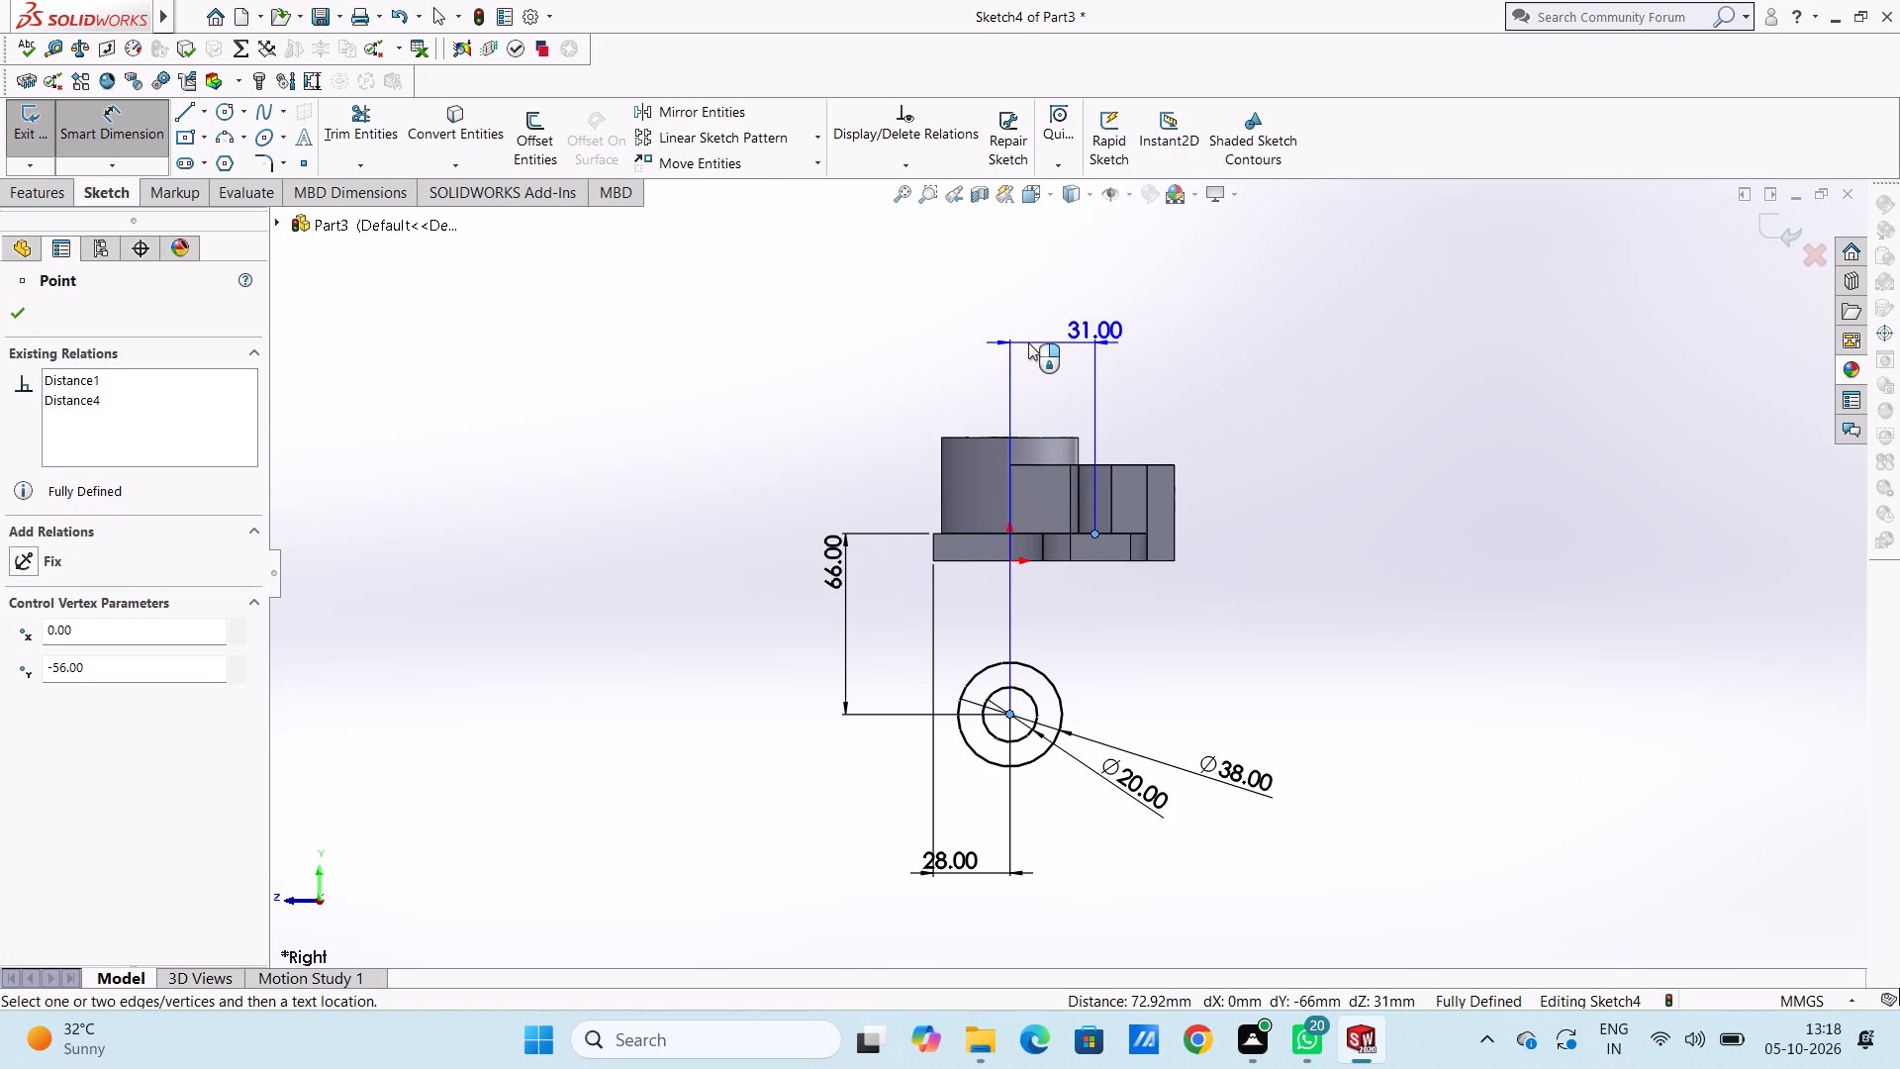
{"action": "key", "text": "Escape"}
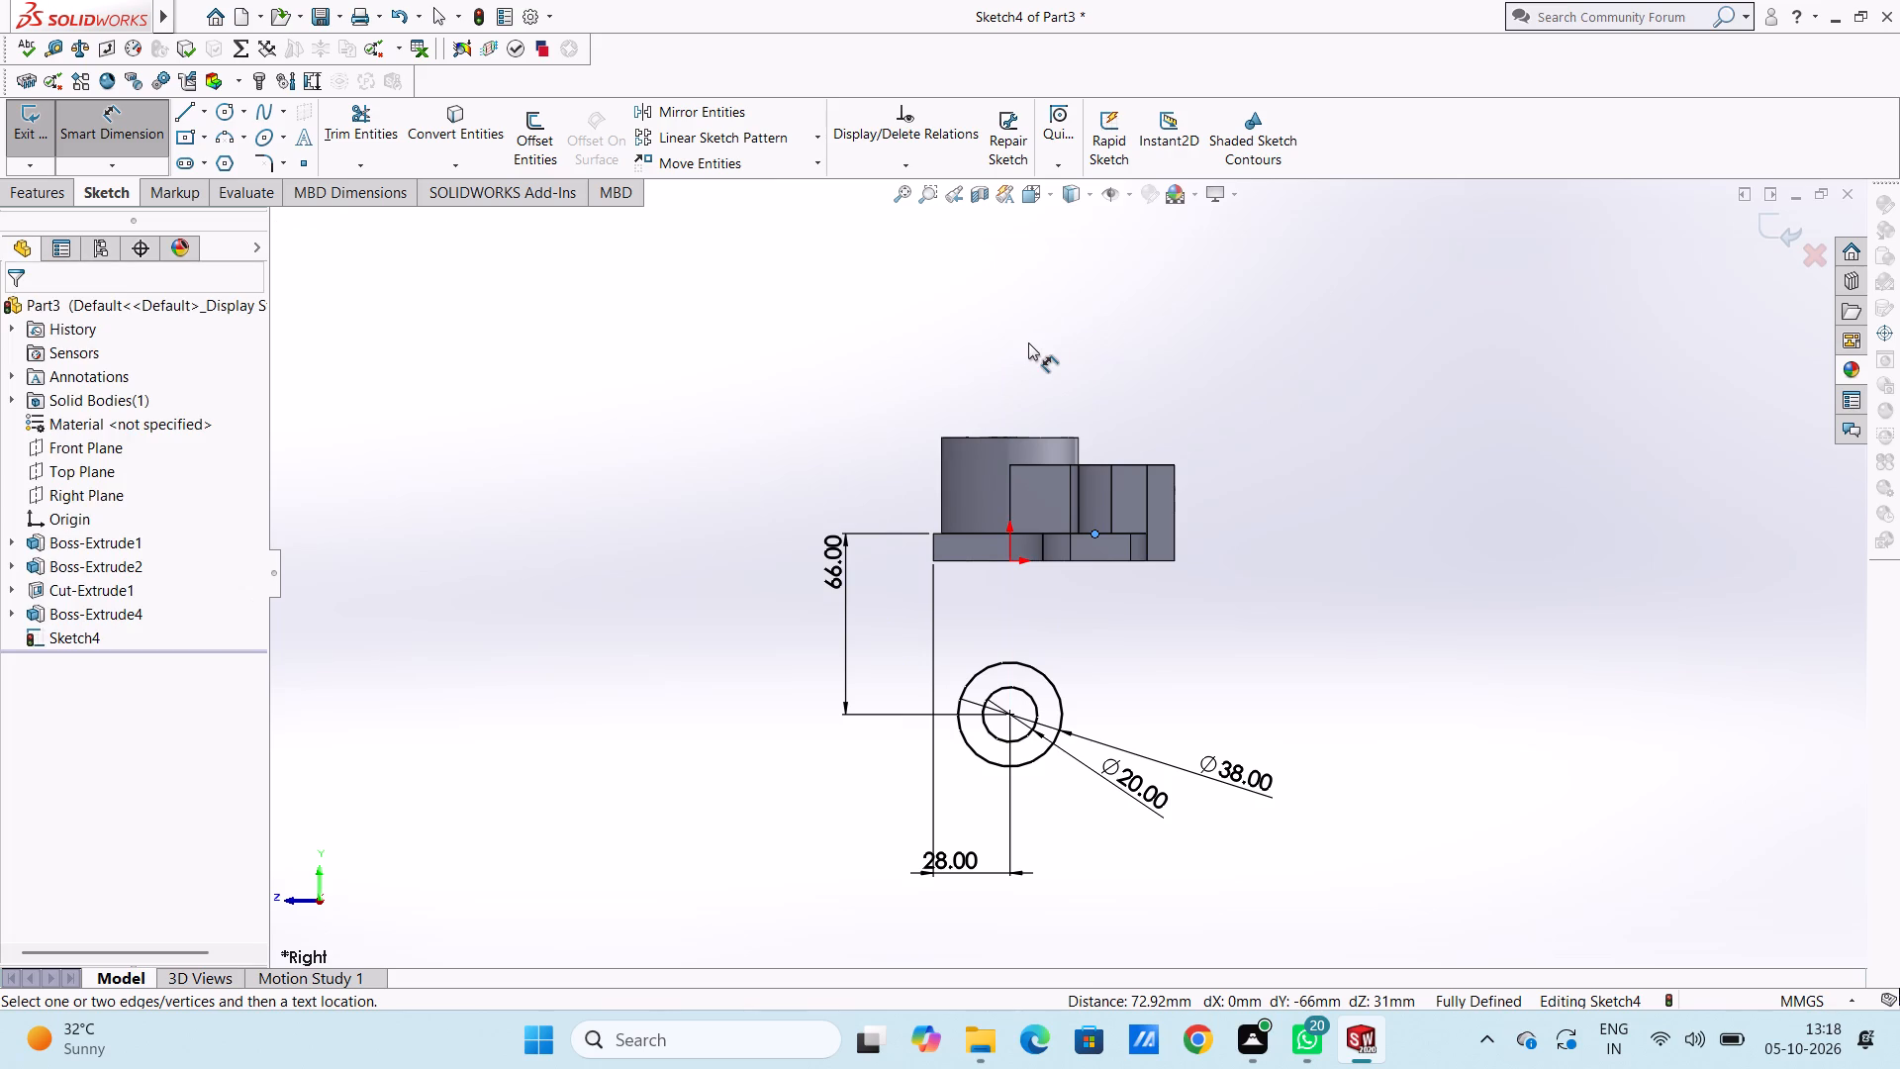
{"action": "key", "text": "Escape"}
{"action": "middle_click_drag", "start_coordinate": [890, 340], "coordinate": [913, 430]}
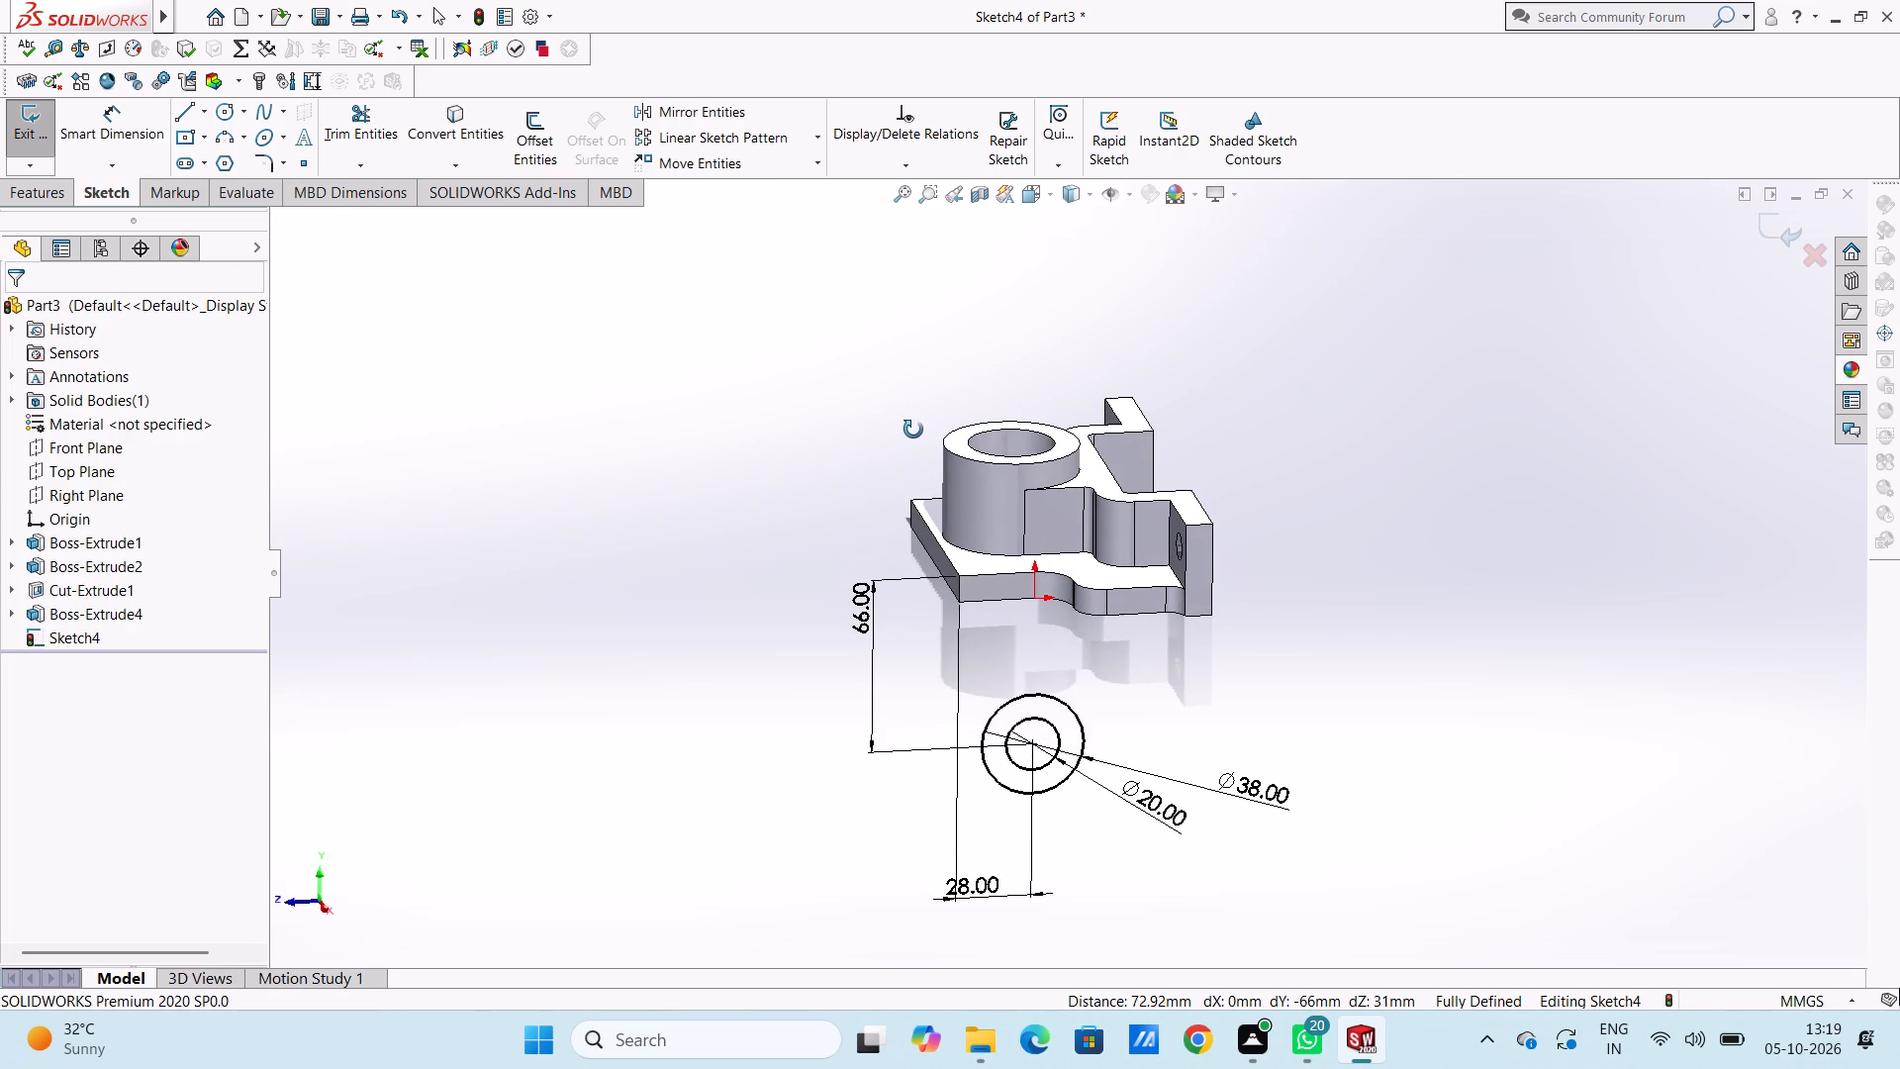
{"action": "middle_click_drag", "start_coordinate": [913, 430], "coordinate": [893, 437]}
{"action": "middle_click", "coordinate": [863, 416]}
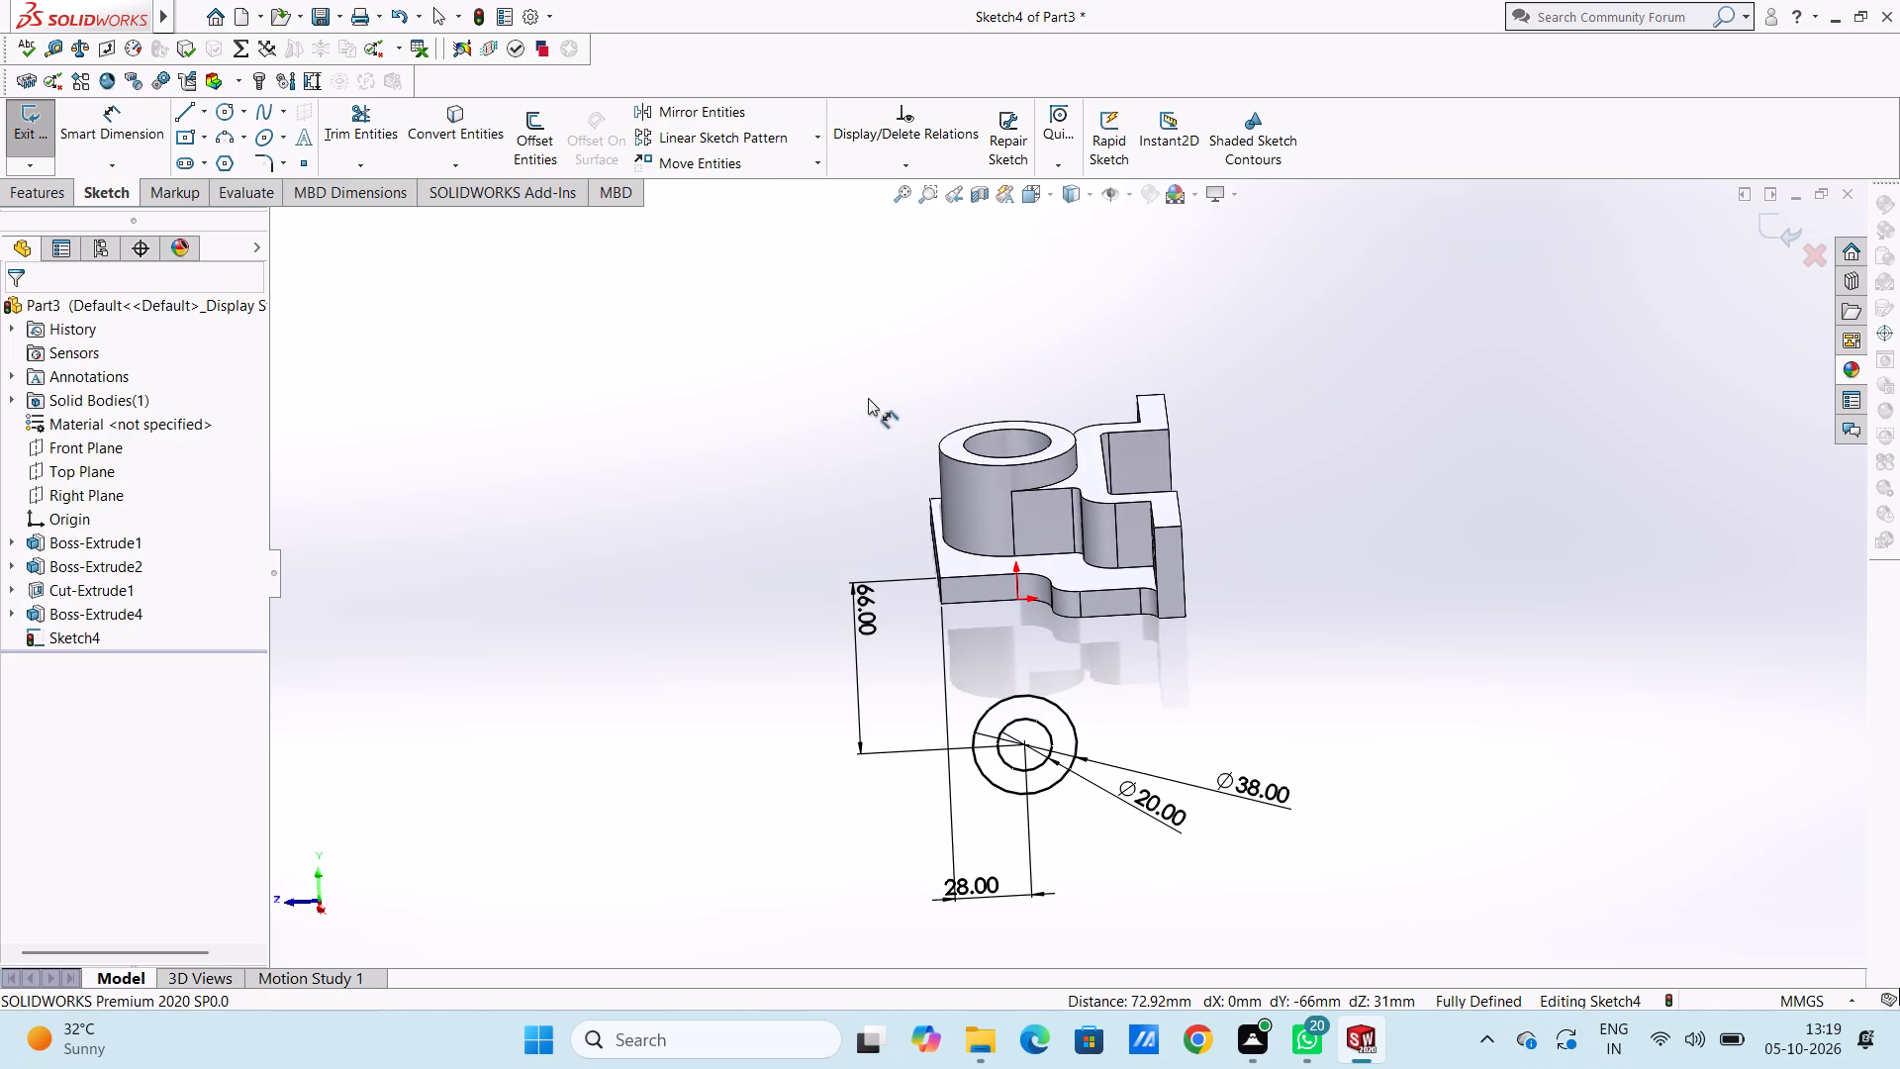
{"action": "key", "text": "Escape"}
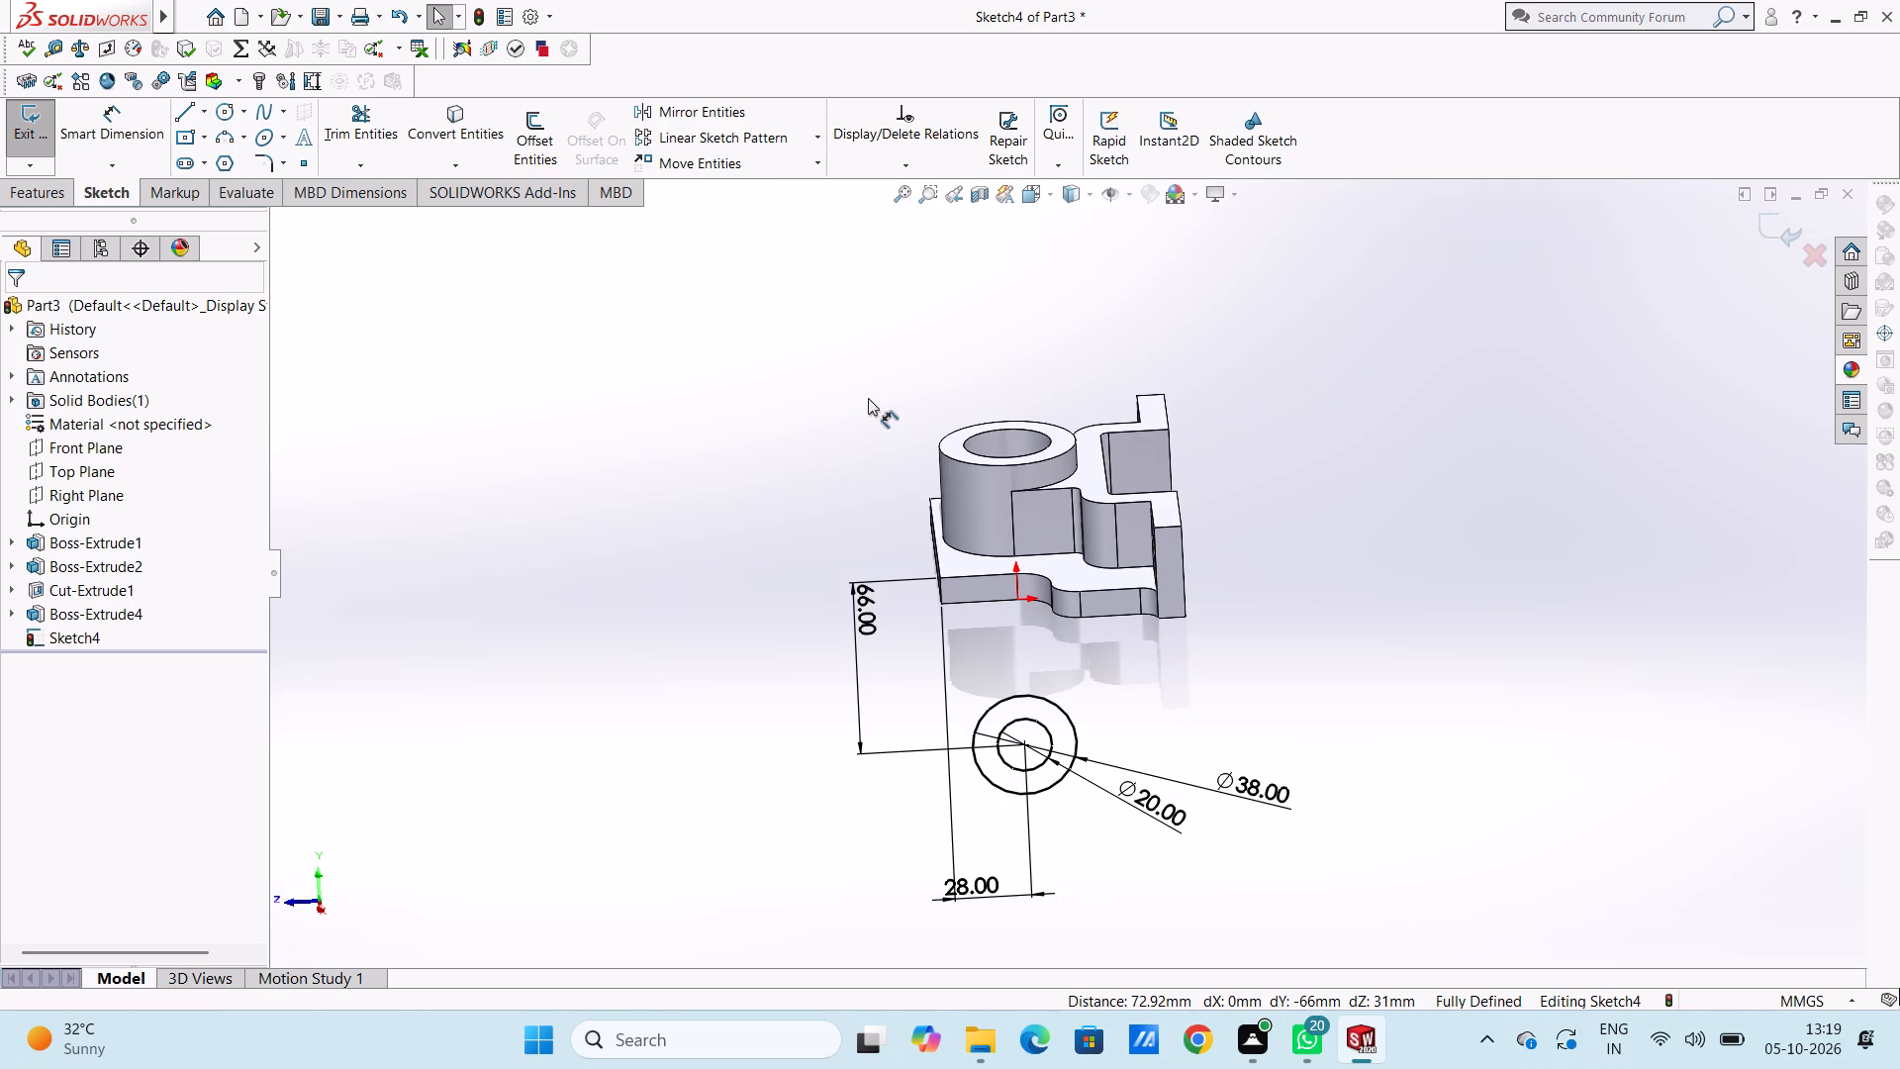
Draw connected lines down the base plate's 10 mm front vertical edge and from its lower corner to the outer circle's front quadrant.
{"action": "key", "text": "ctrl+4"}
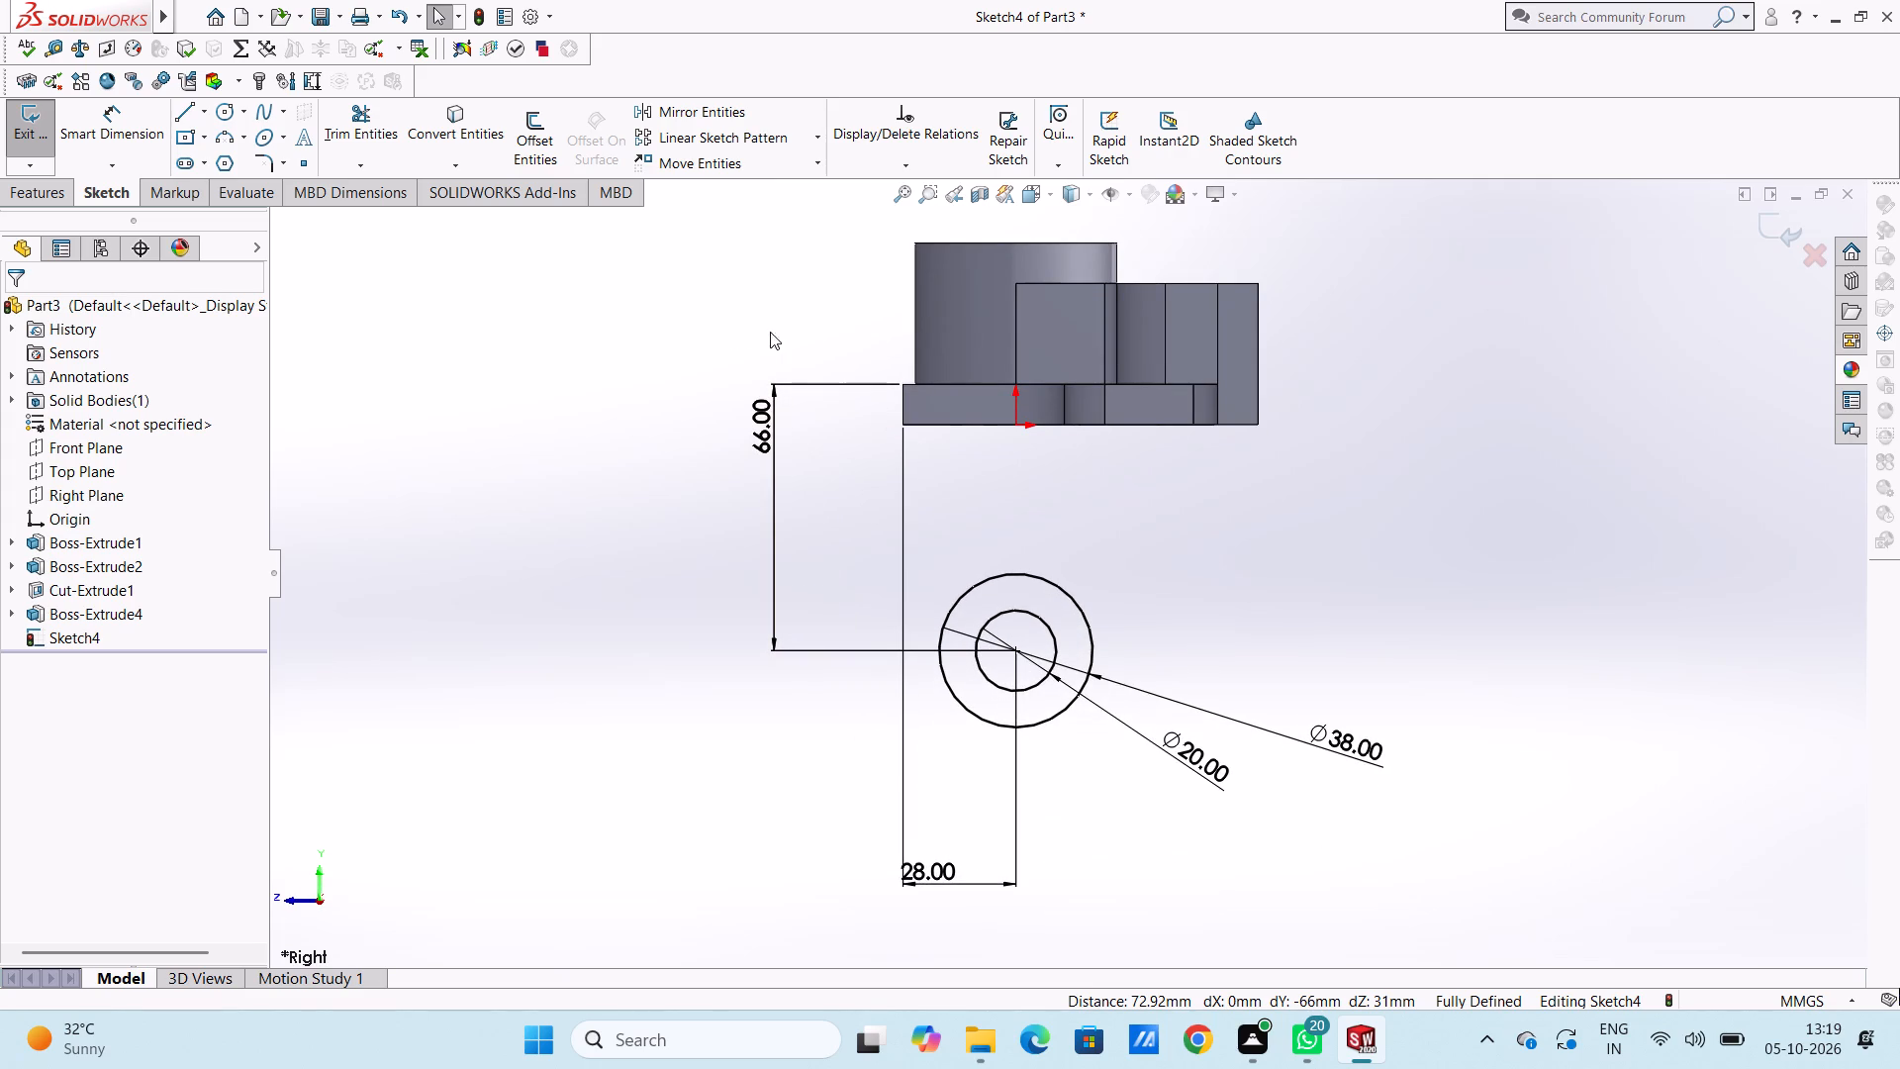
{"action": "left_click", "coordinate": [183, 107]}
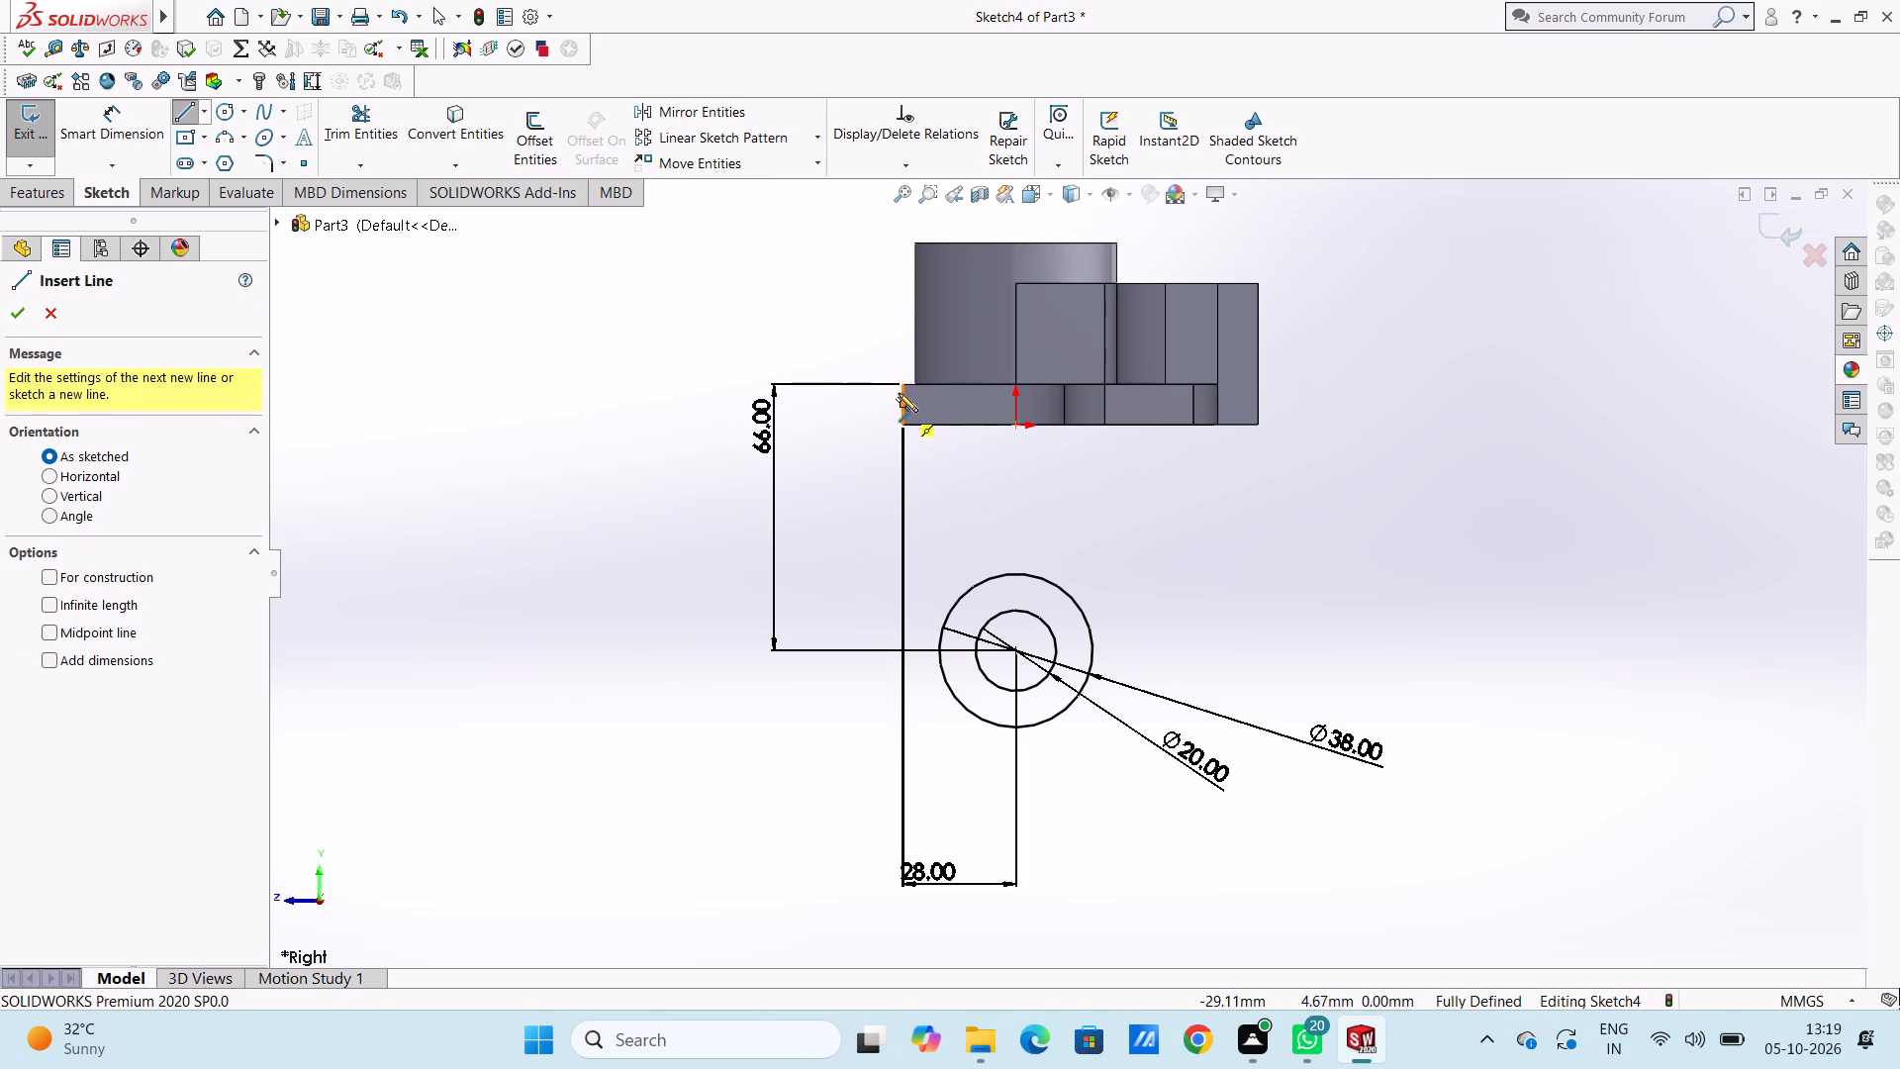
{"action": "left_click", "coordinate": [903, 384]}
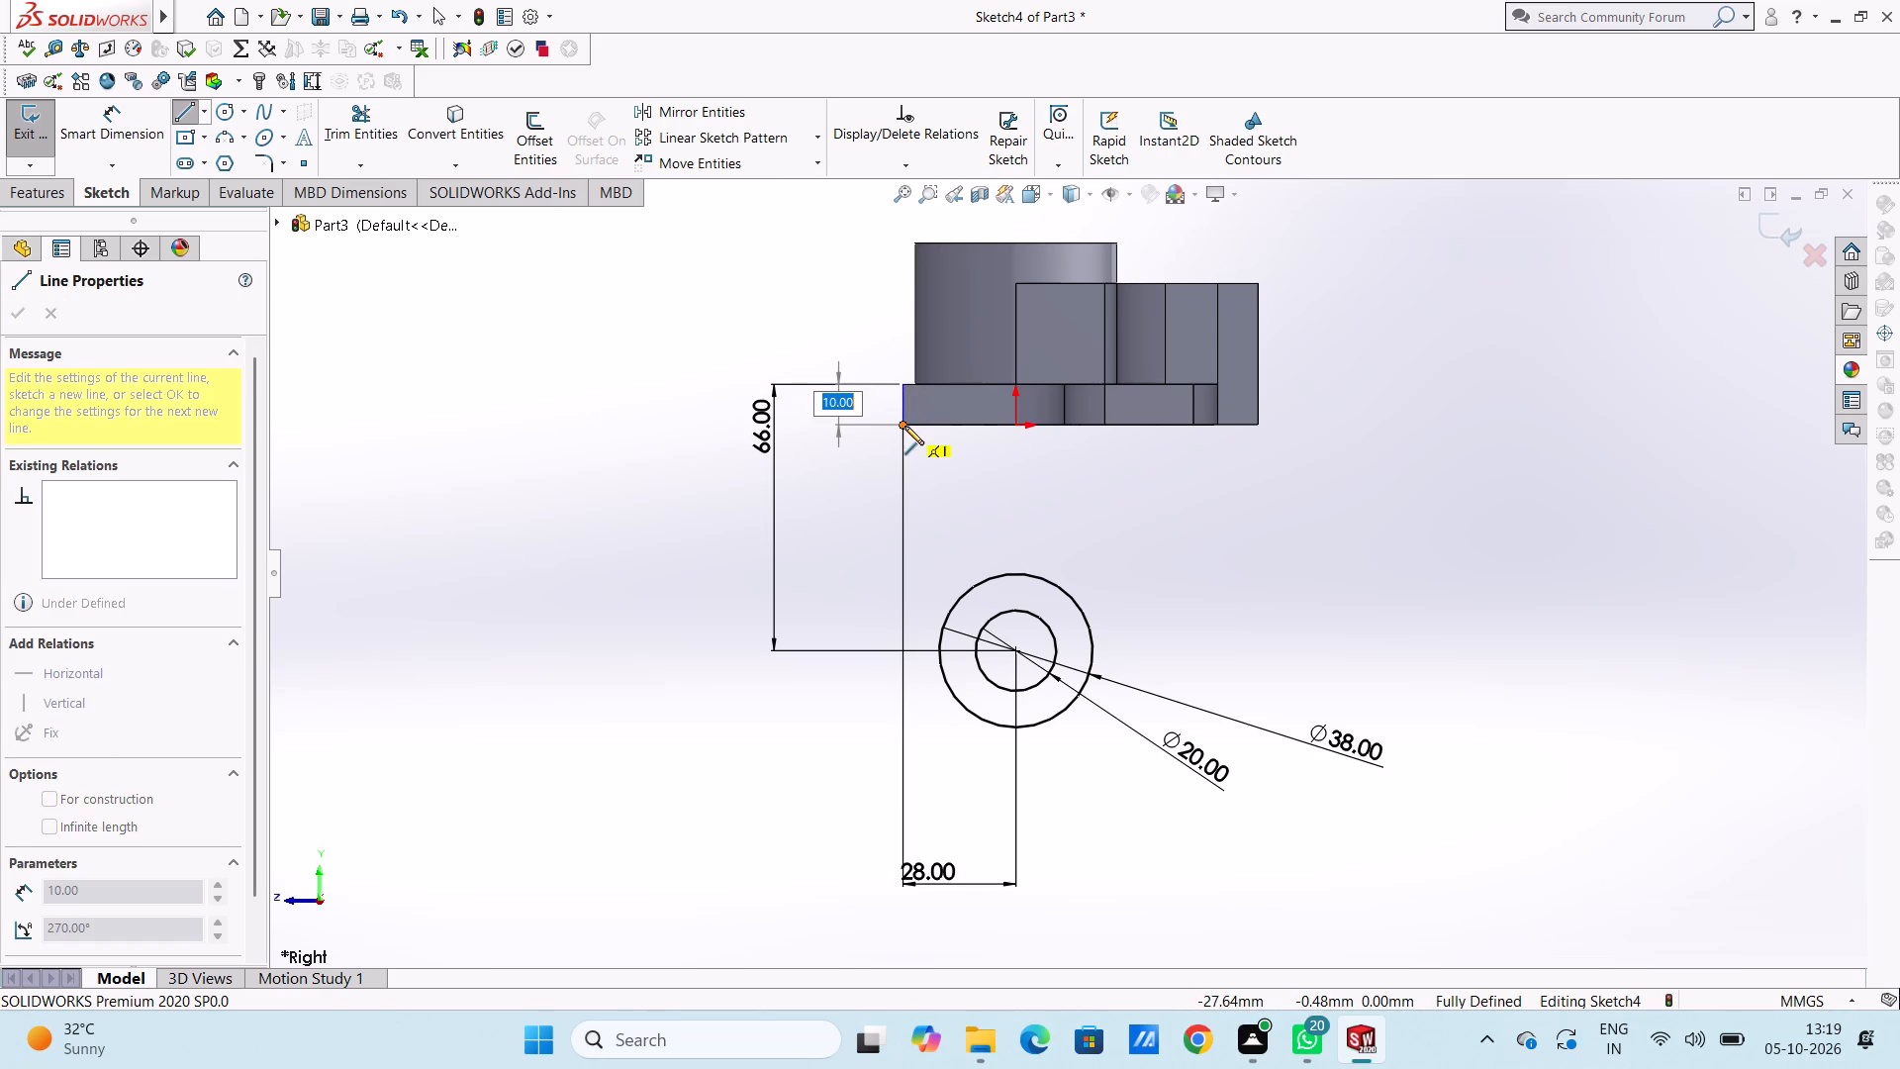
{"action": "left_click", "coordinate": [904, 426]}
{"action": "left_click", "coordinate": [940, 650]}
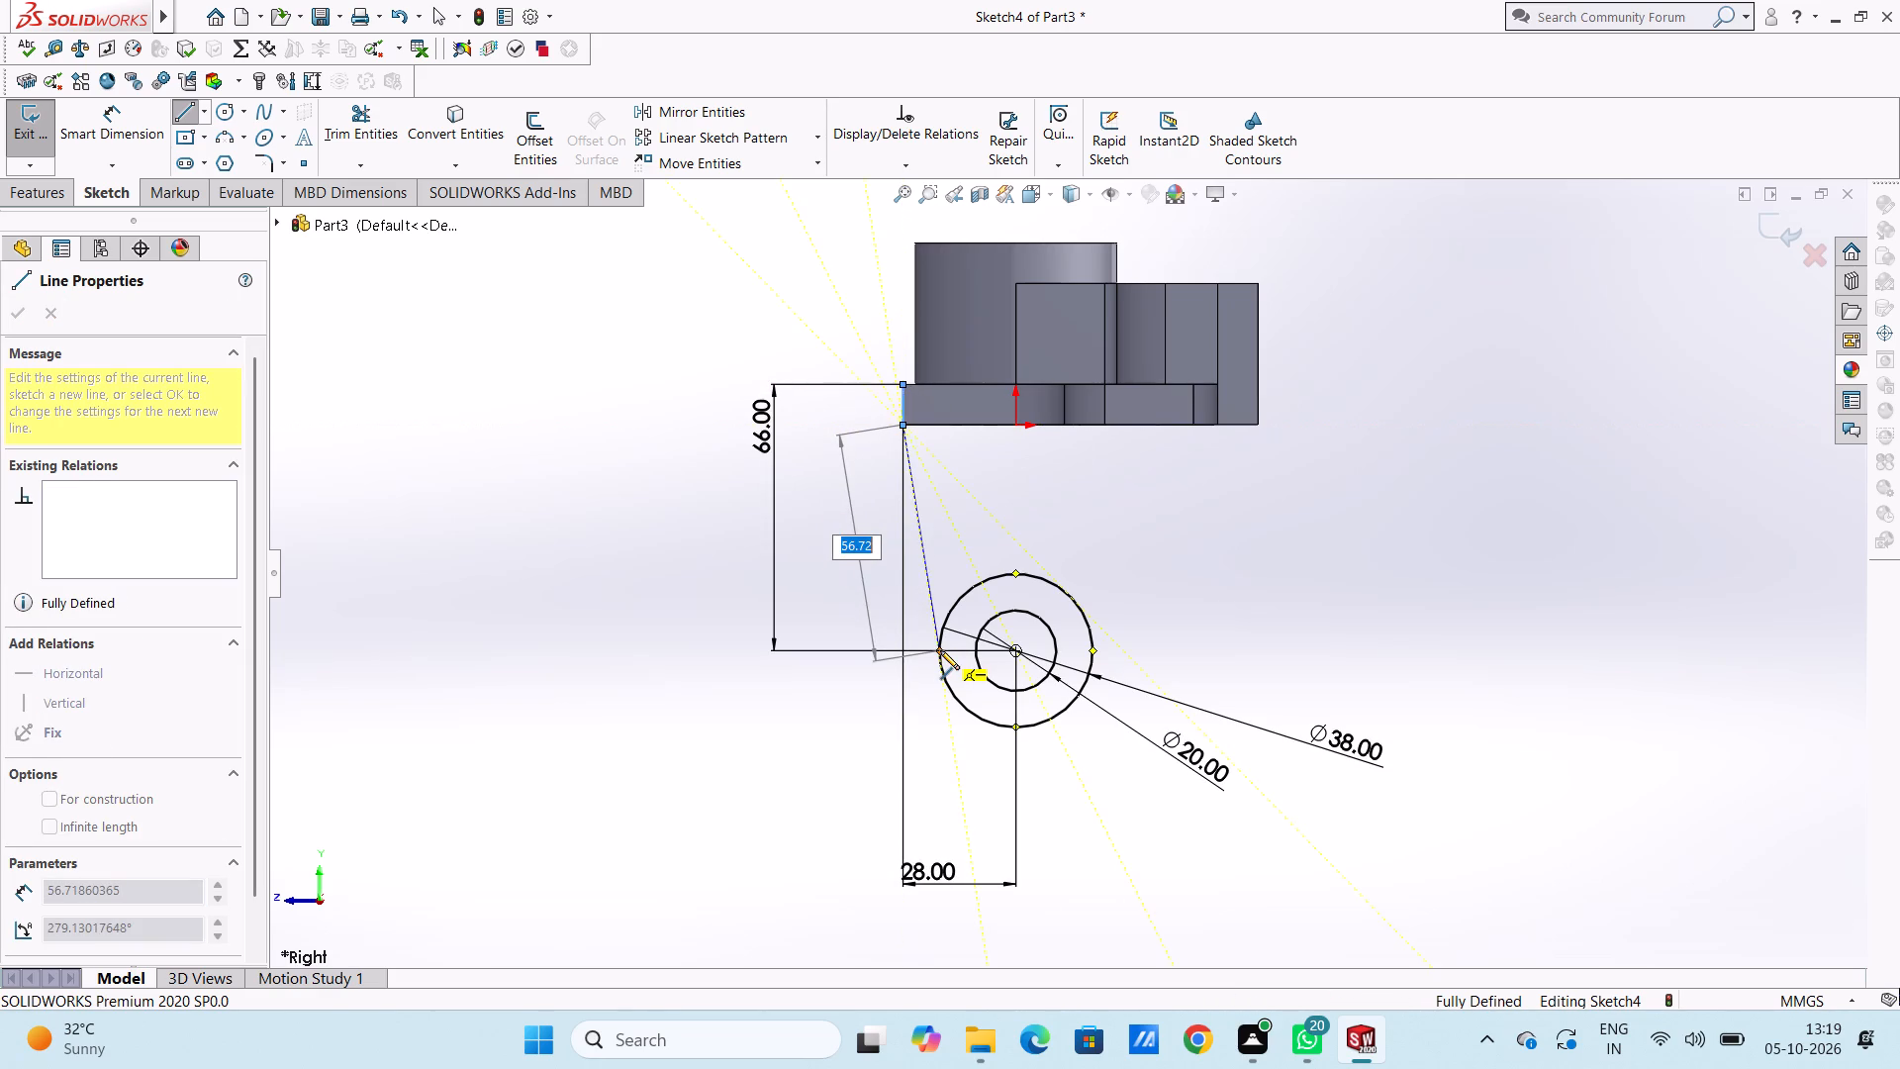
{"action": "key", "text": "Escape"}
{"action": "key", "text": "Escape"}
{"action": "key", "text": "Escape"}
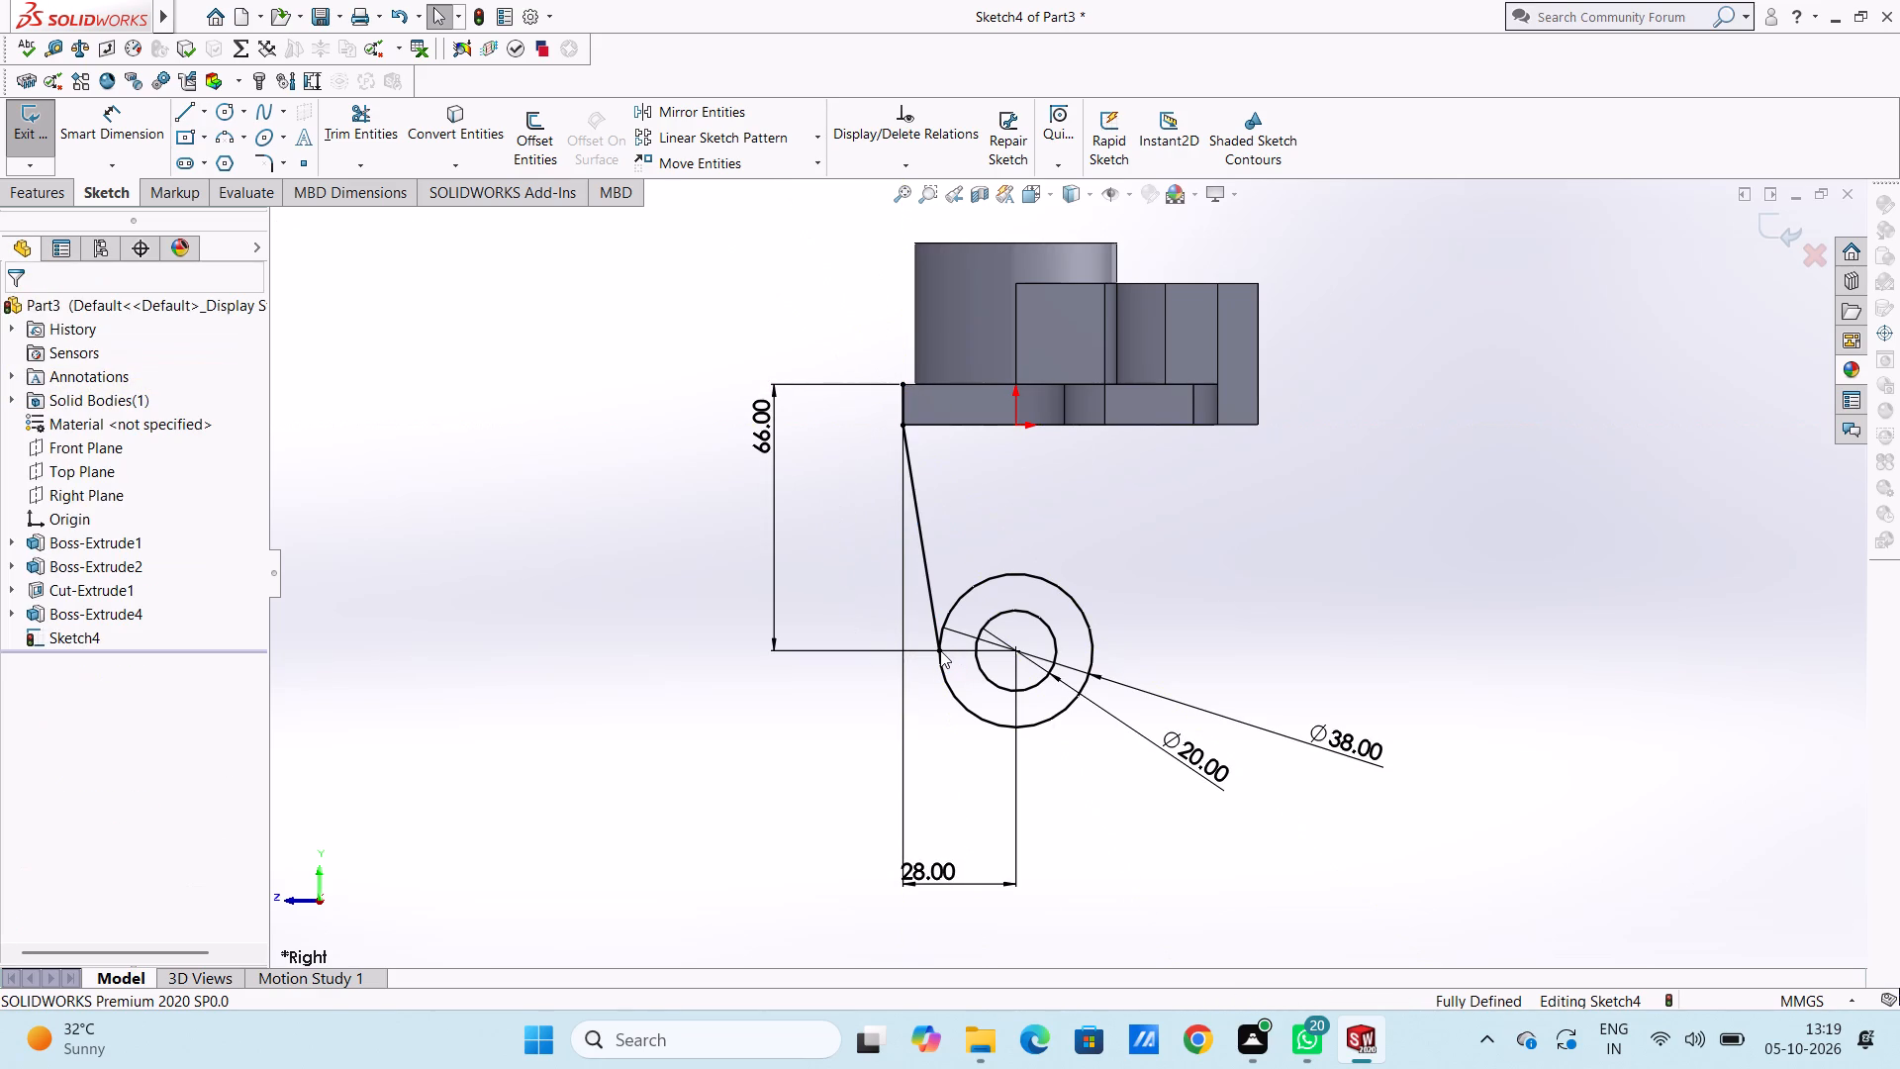
Draw a 61 mm horizontal line along the plate's top edge from its front corner, continuing down to the outer circle's rear quadrant.
{"action": "left_click", "coordinate": [180, 115]}
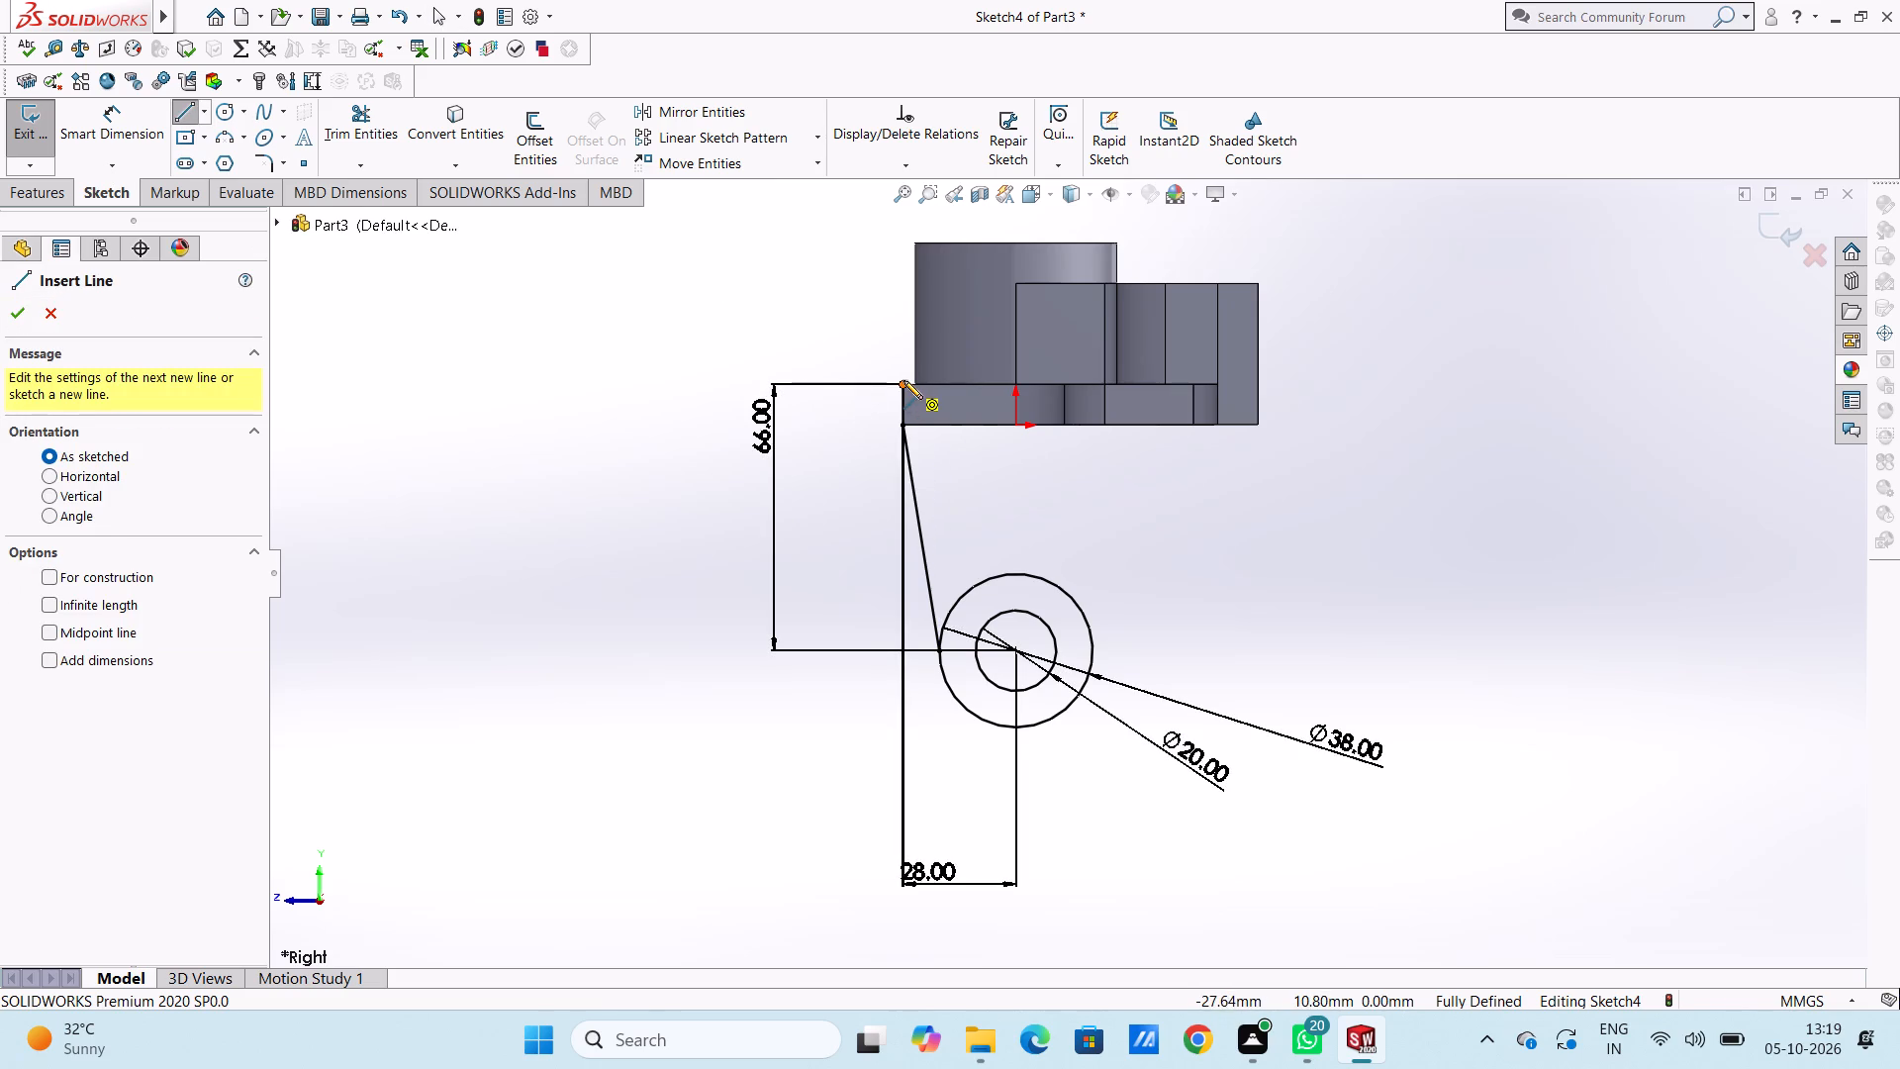
{"action": "left_click", "coordinate": [903, 380]}
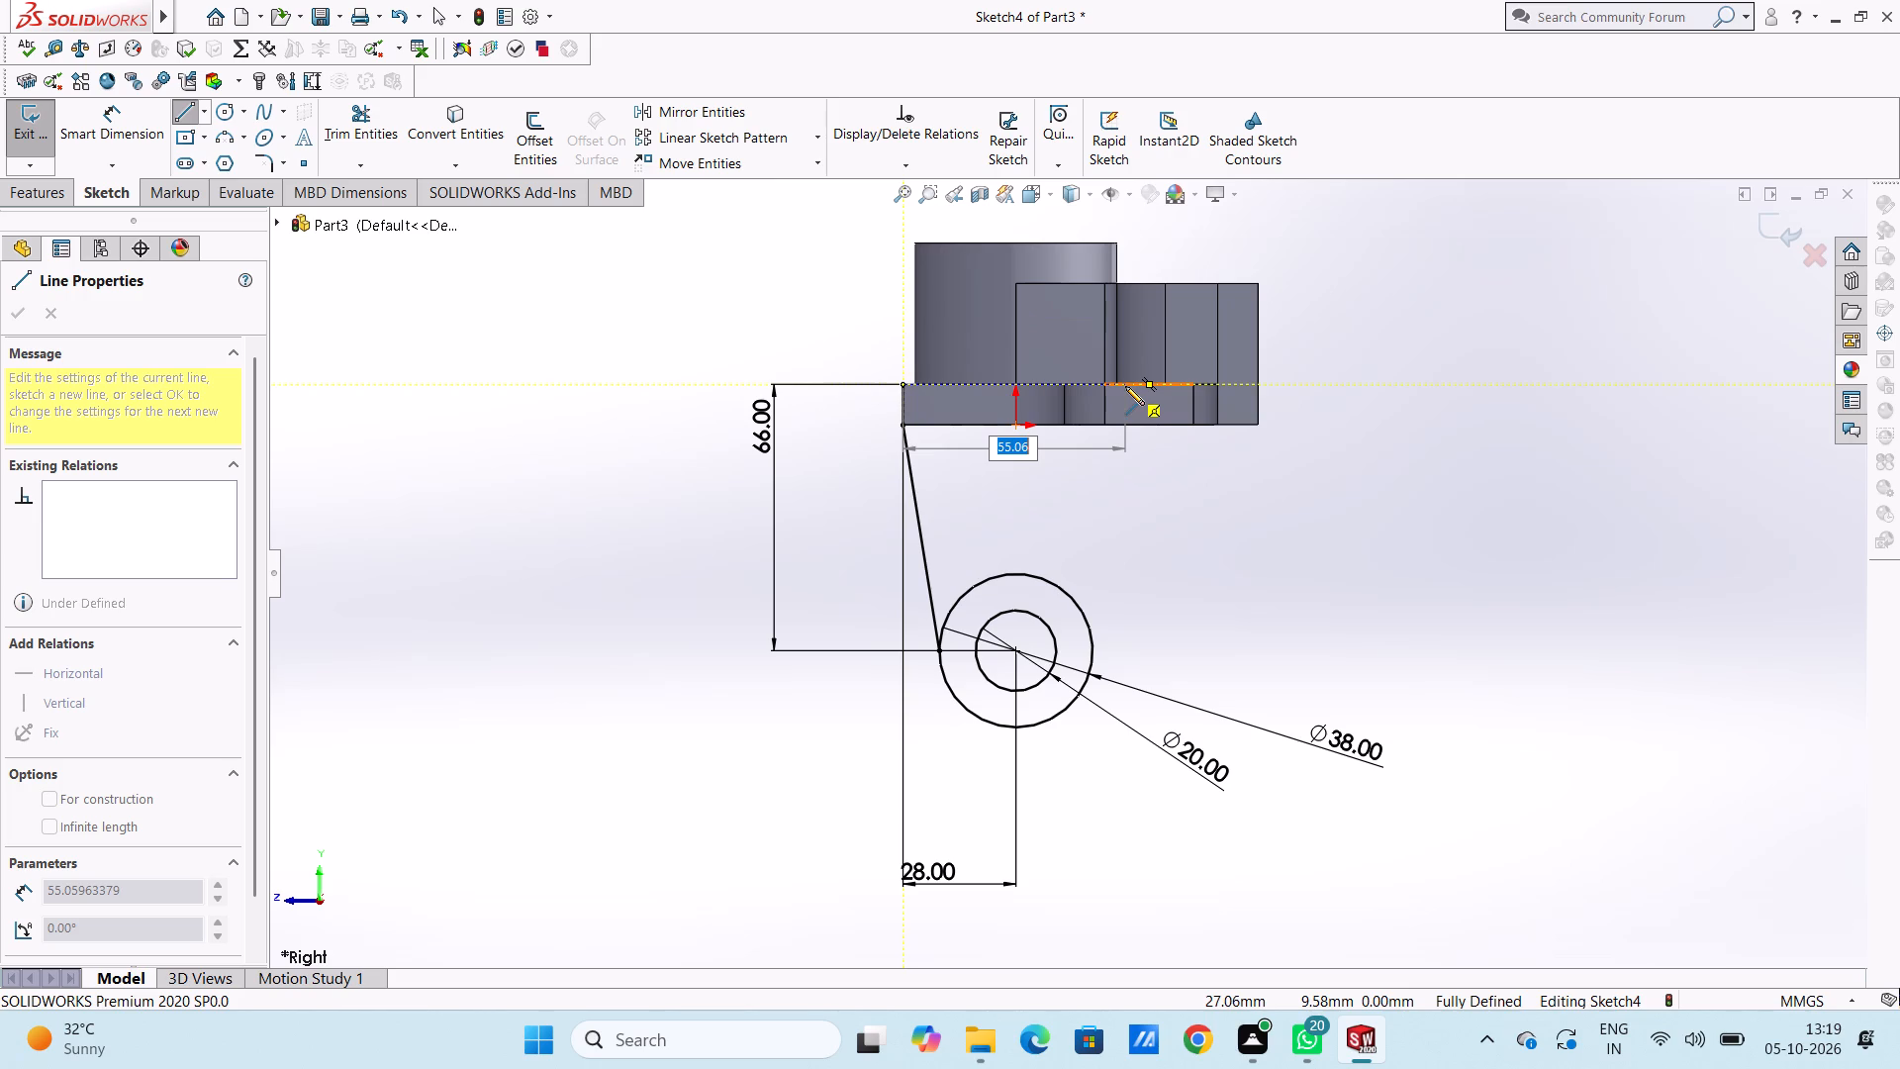
{"action": "type", "text": "61"}
{"action": "key", "text": "Return"}
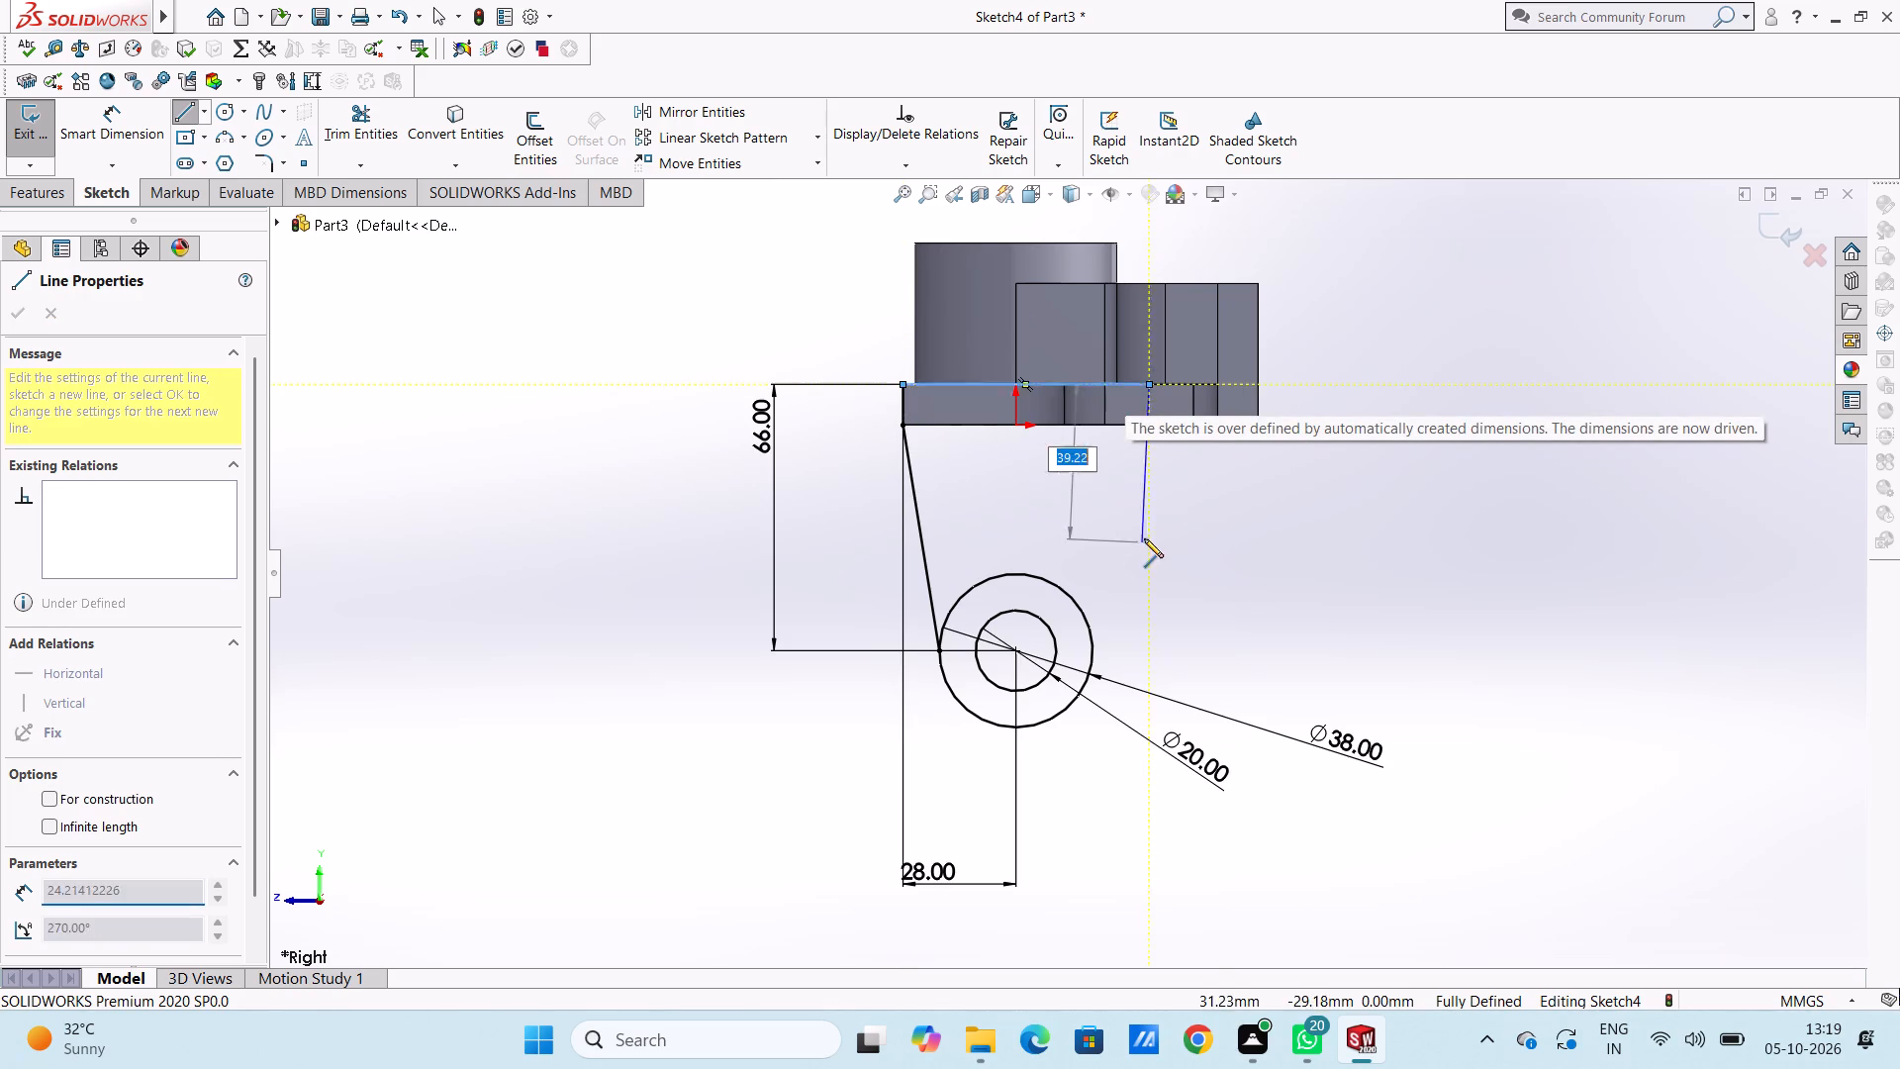
{"action": "left_click", "coordinate": [1092, 652]}
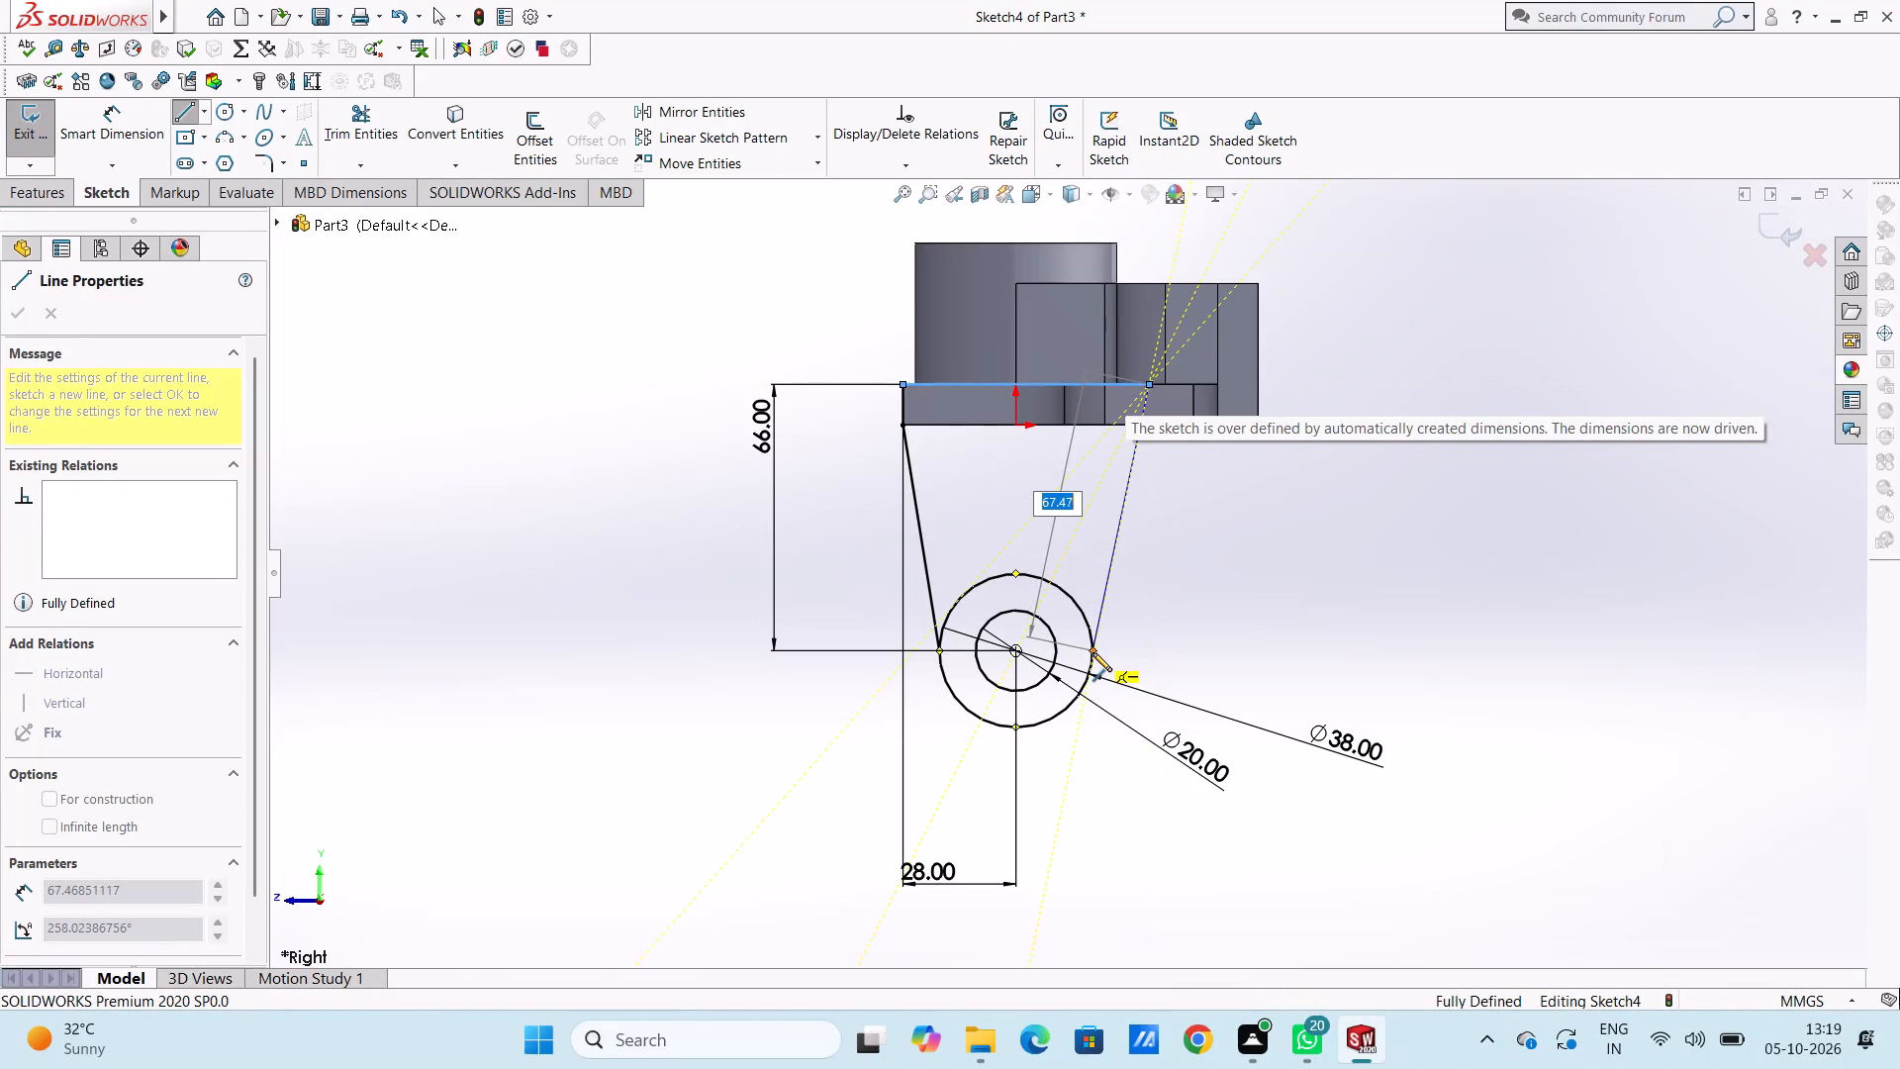
{"action": "key", "text": "Escape"}
{"action": "key", "text": "Escape"}
{"action": "key", "text": "Escape"}
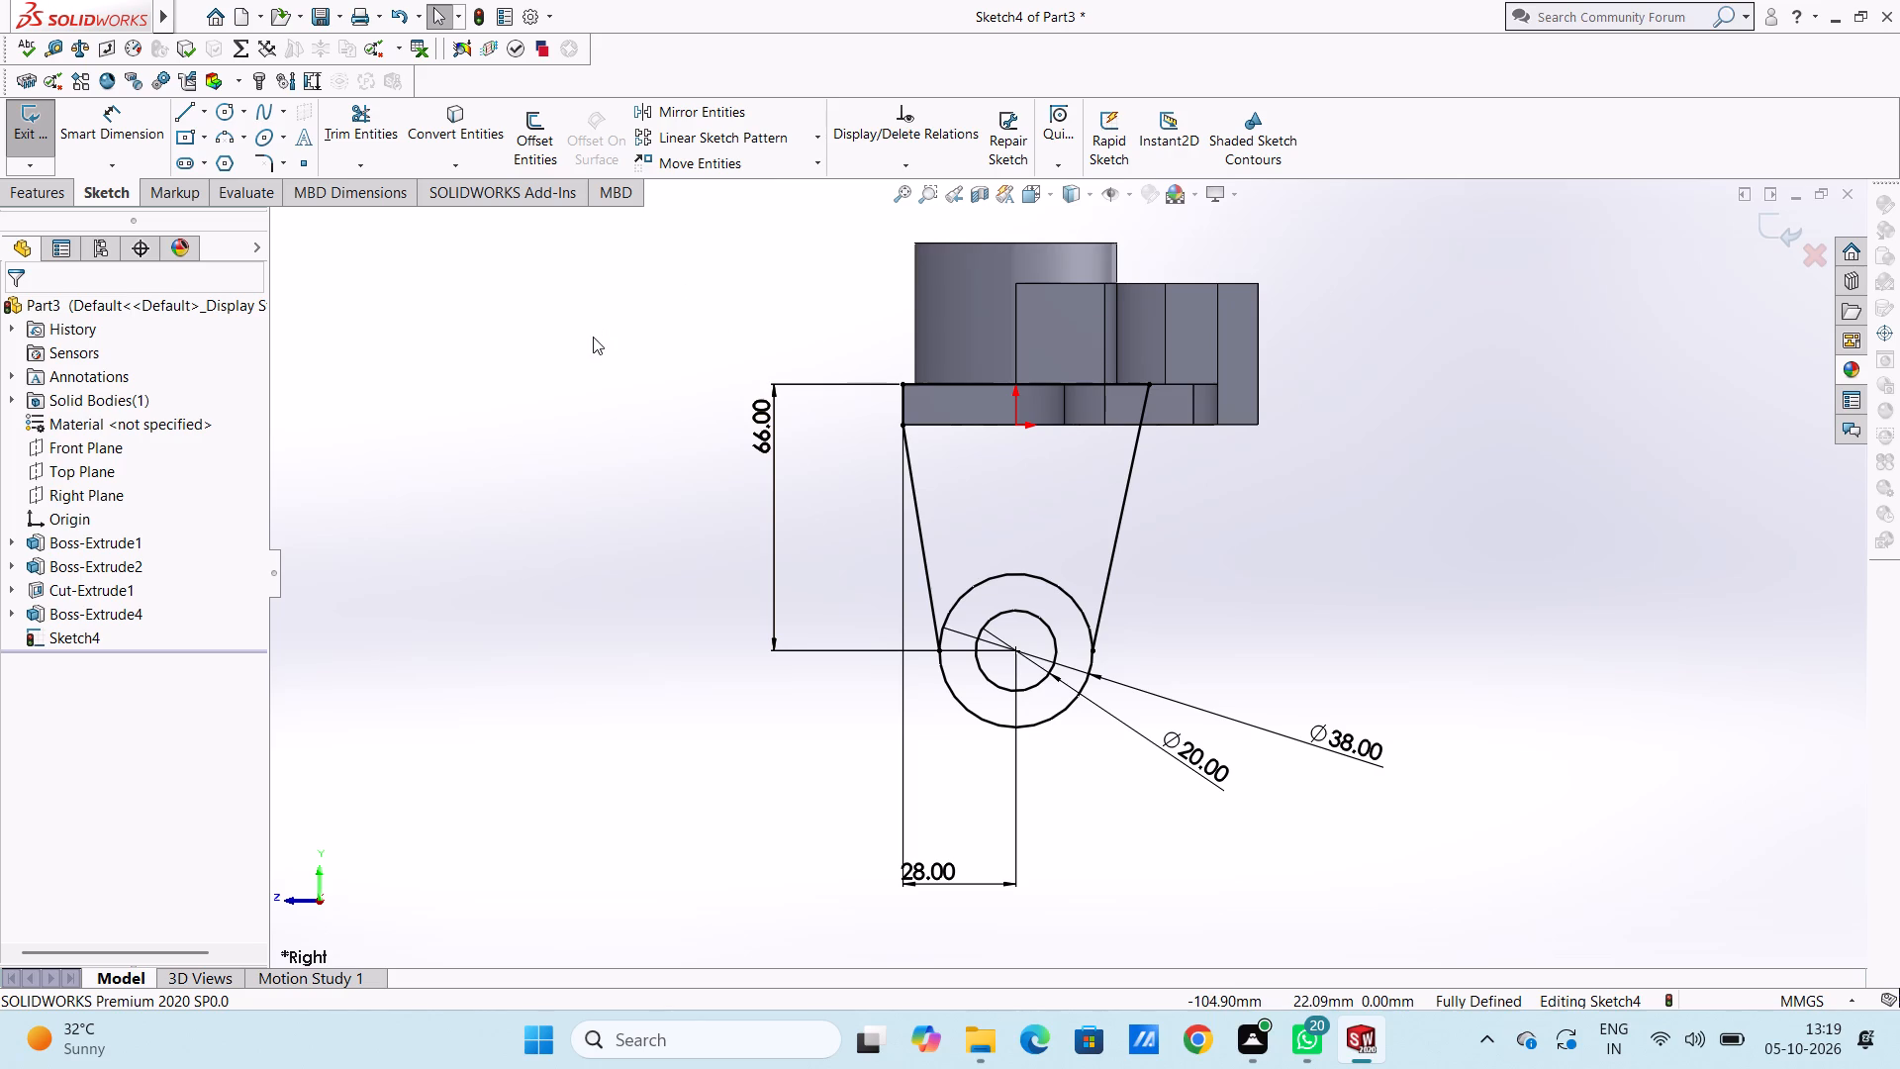
Extrude the two regions between the plate's top edge and the outer circle 10 mm blind, reversed inward under the plate, with merged result.
{"action": "middle_click_drag", "start_coordinate": [603, 342], "coordinate": [653, 395]}
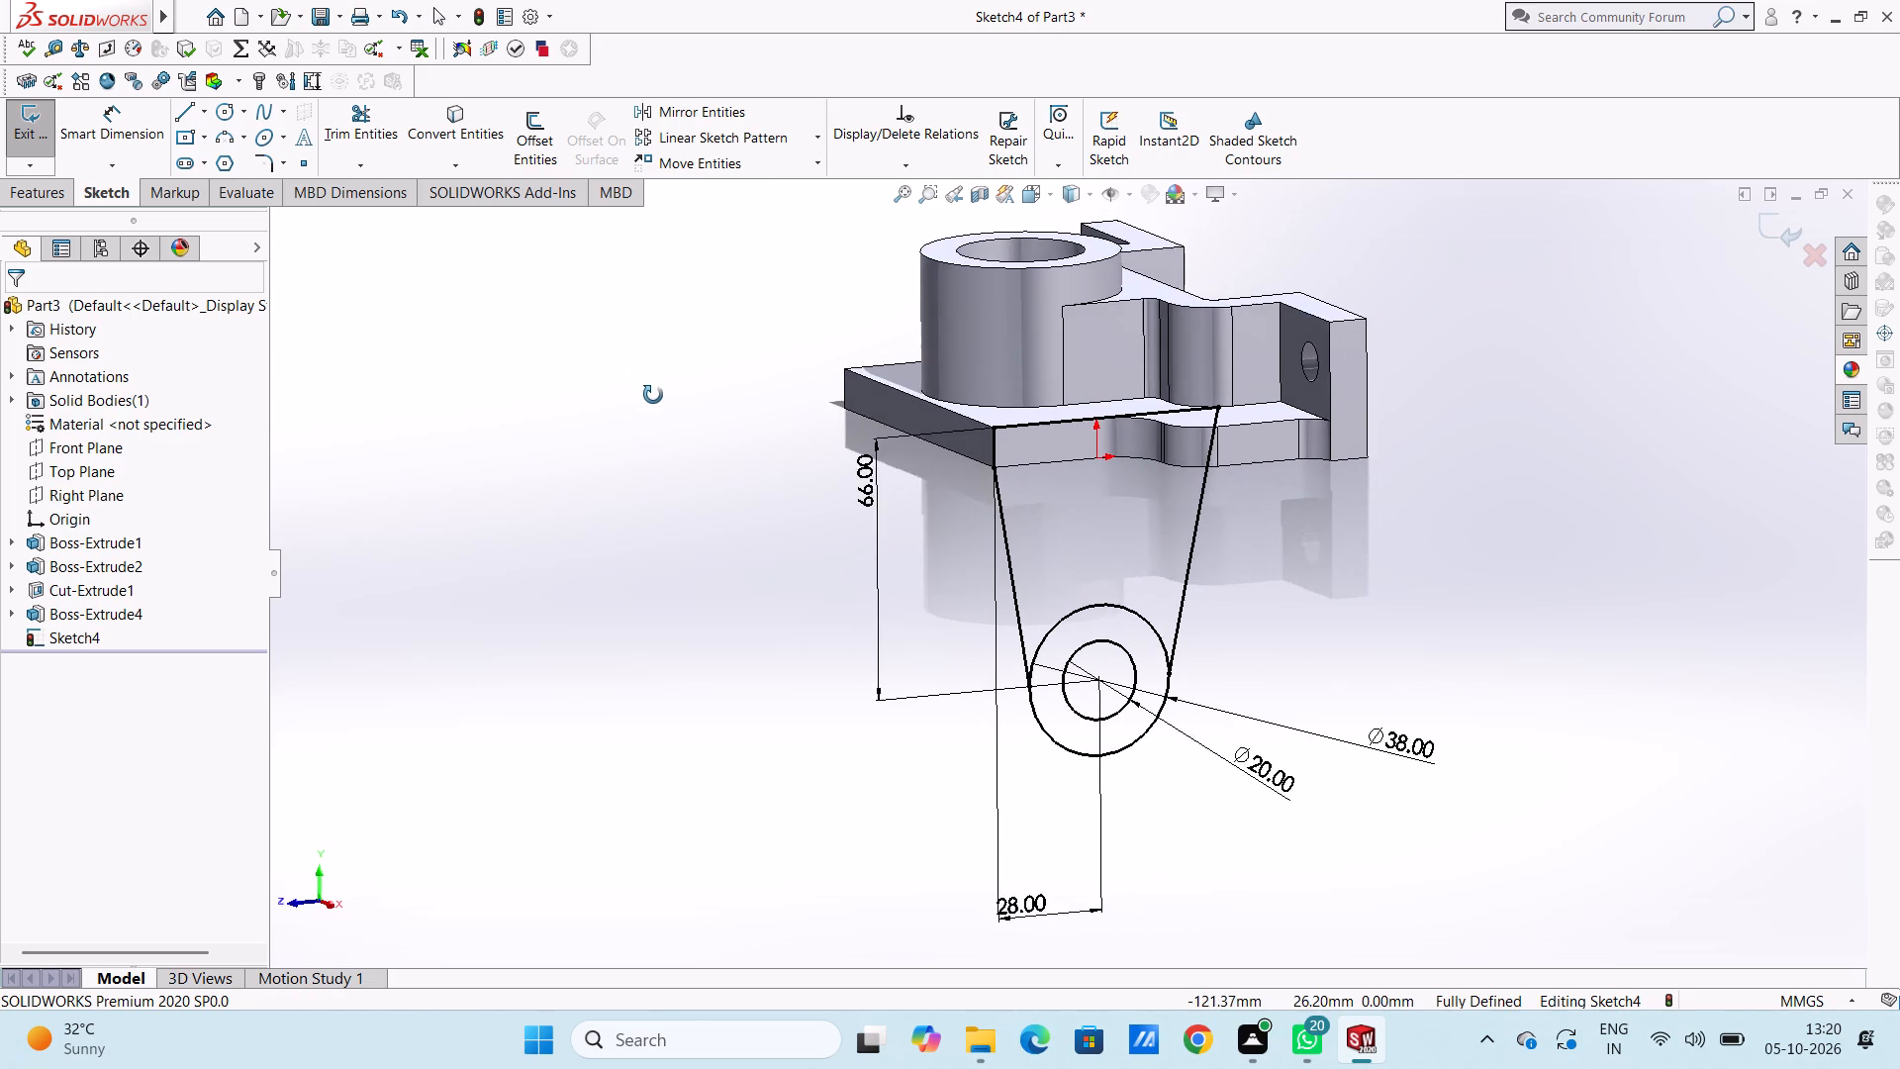
{"action": "middle_click_drag", "start_coordinate": [653, 395], "coordinate": [641, 395]}
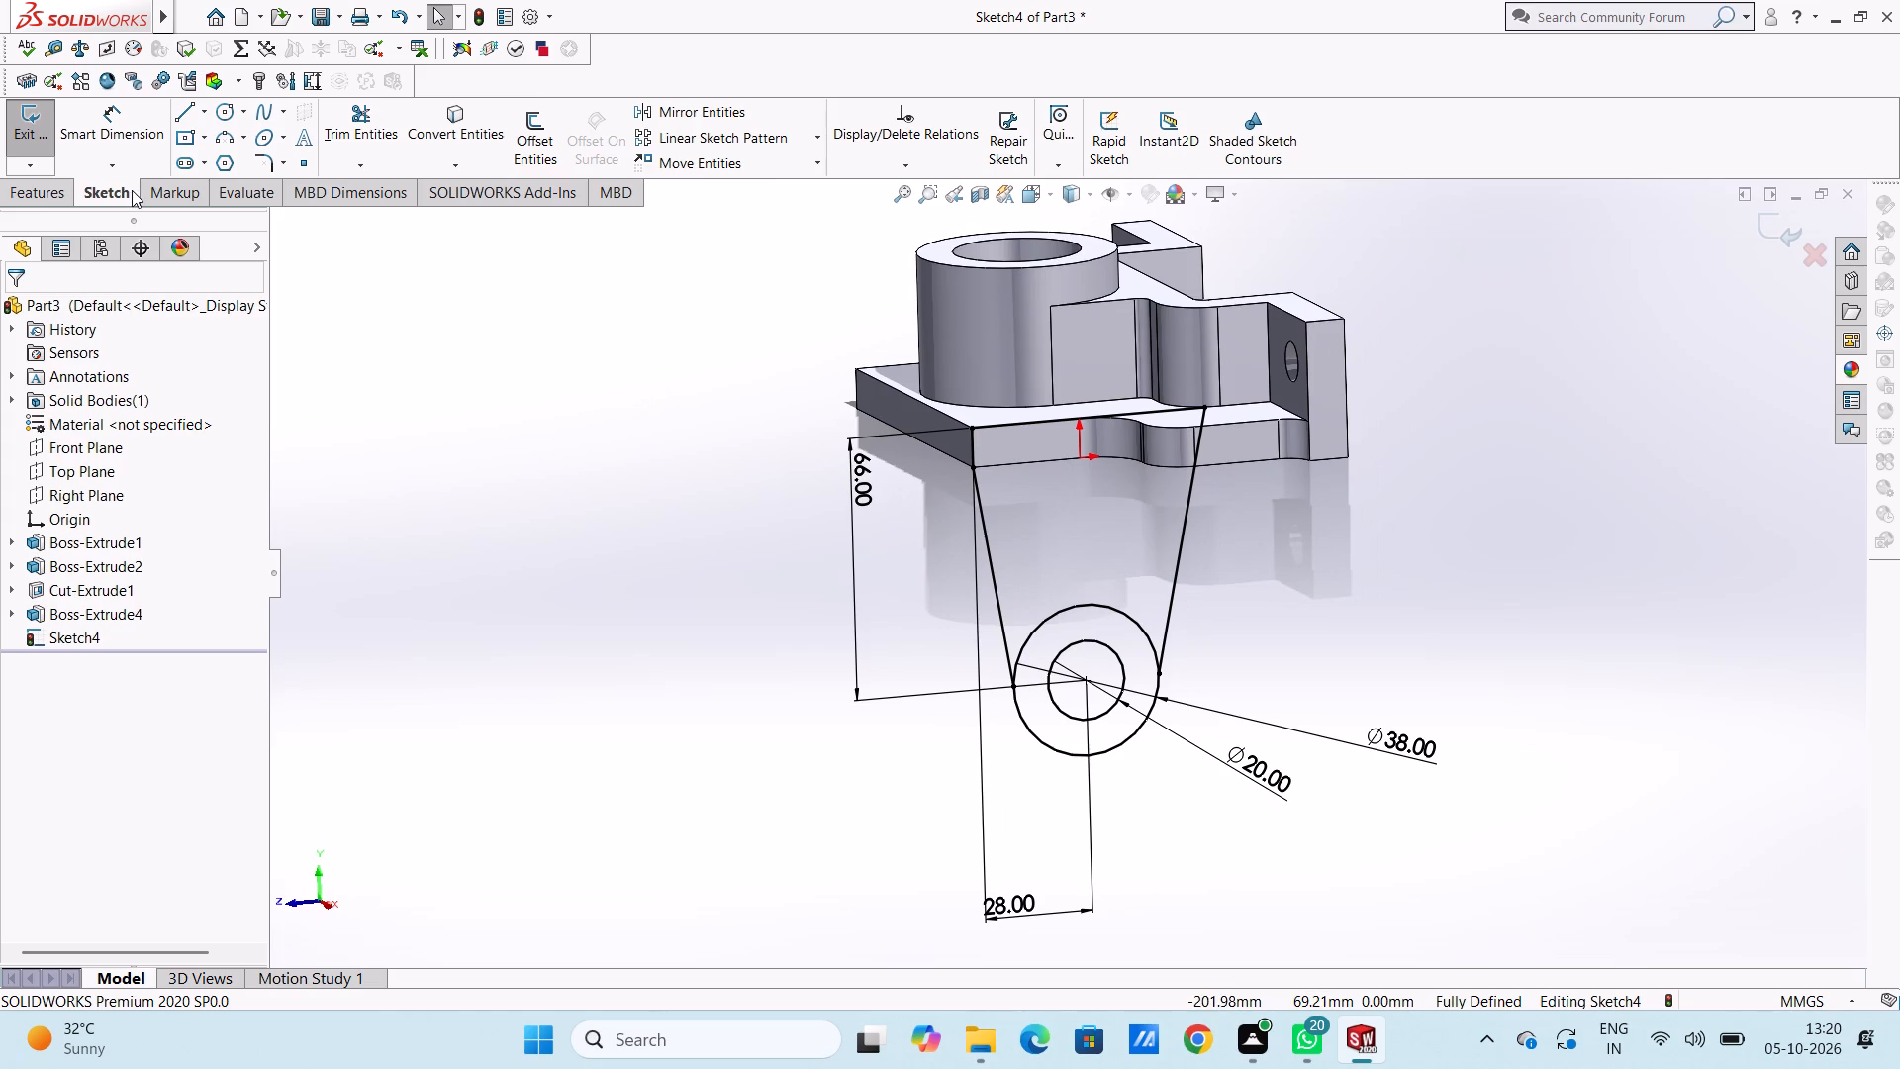
{"action": "left_click", "coordinate": [55, 196]}
{"action": "left_click", "coordinate": [47, 127]}
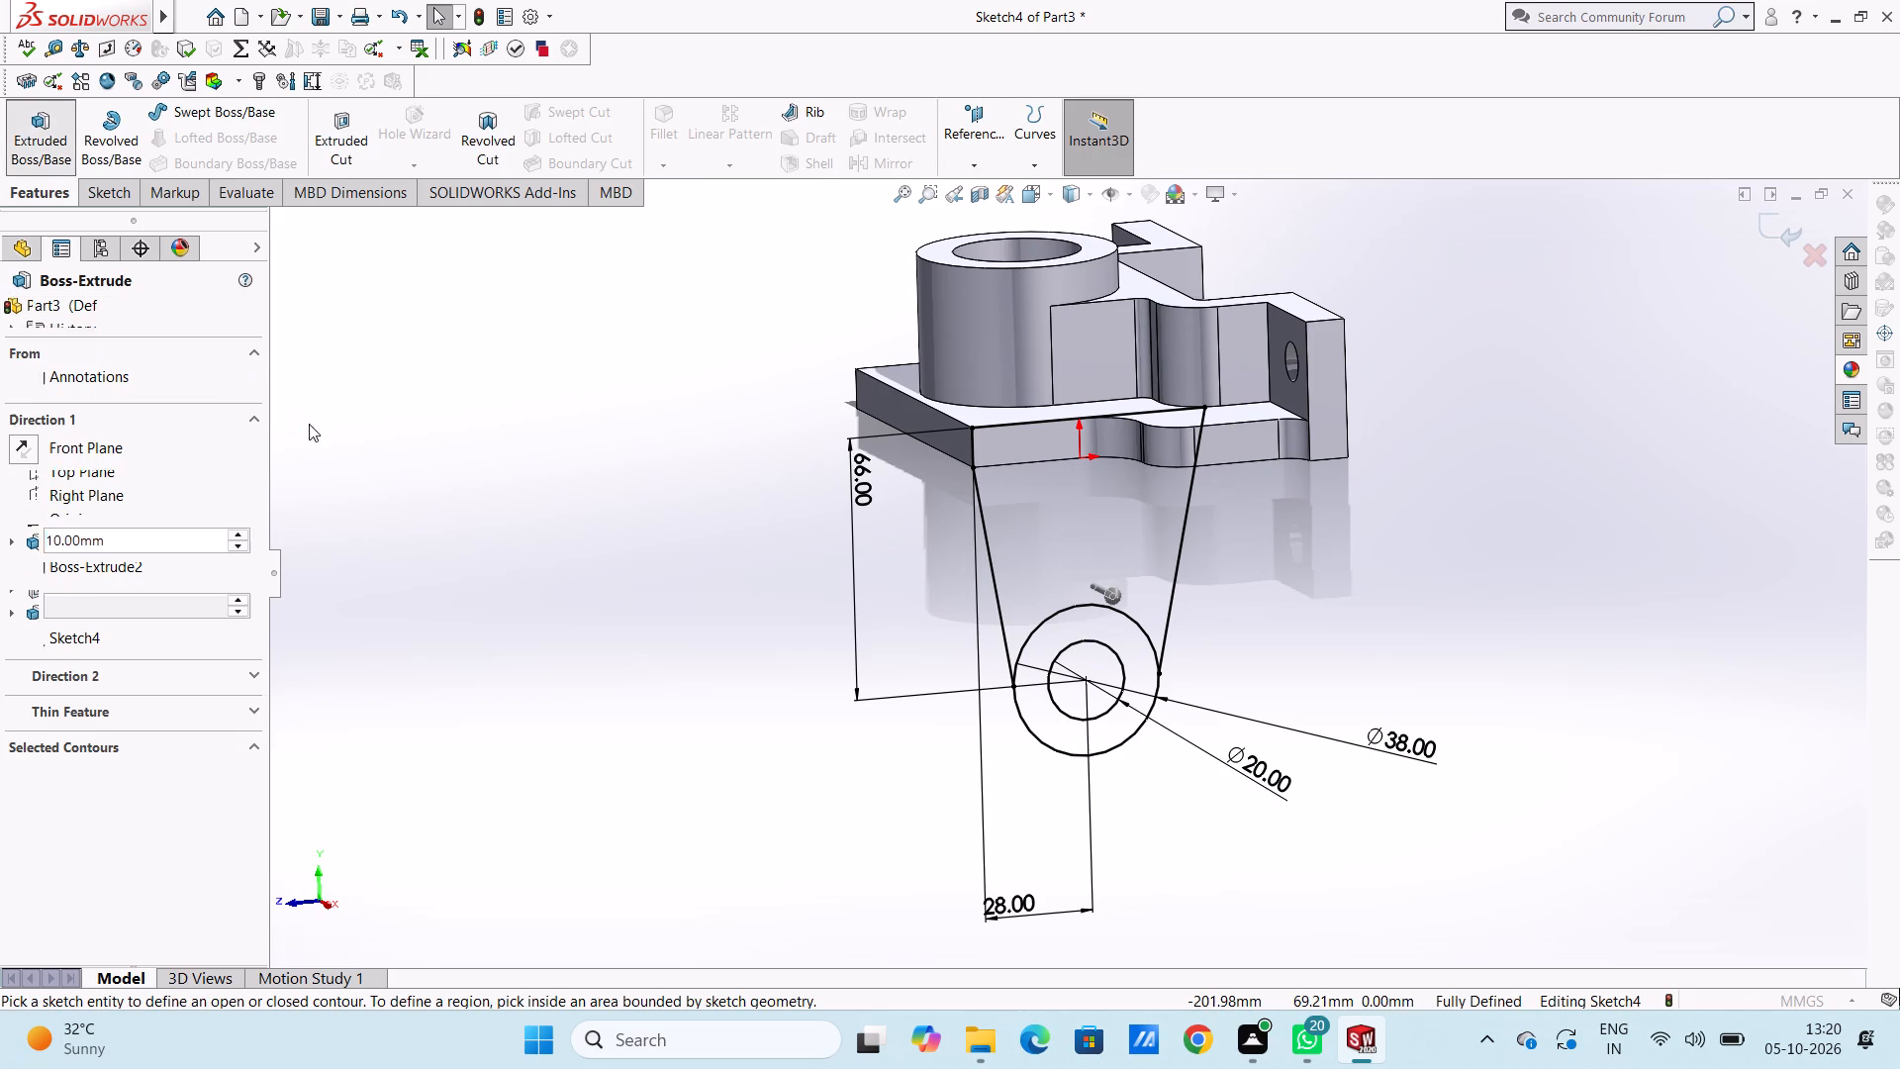
{"action": "left_click", "coordinate": [1077, 517]}
{"action": "left_click", "coordinate": [1043, 443]}
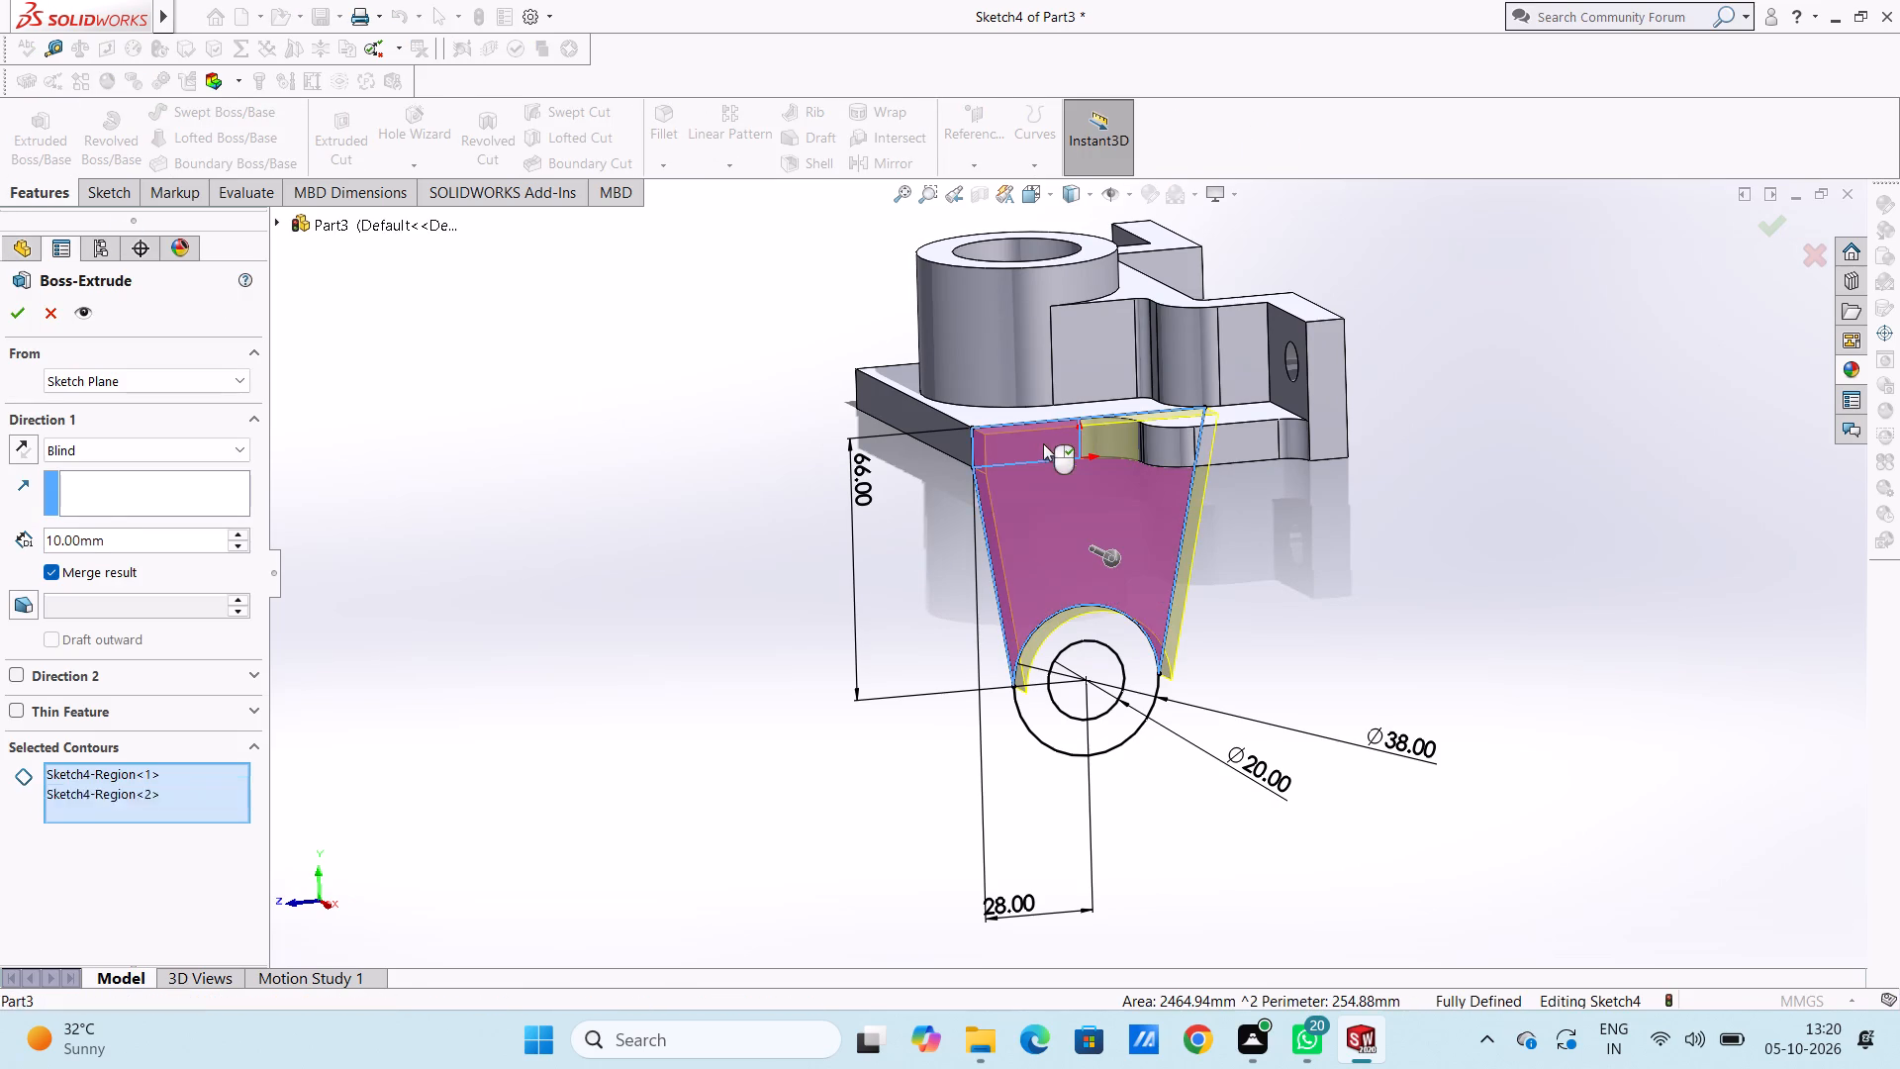
{"action": "middle_click_drag", "start_coordinate": [727, 484], "coordinate": [858, 561]}
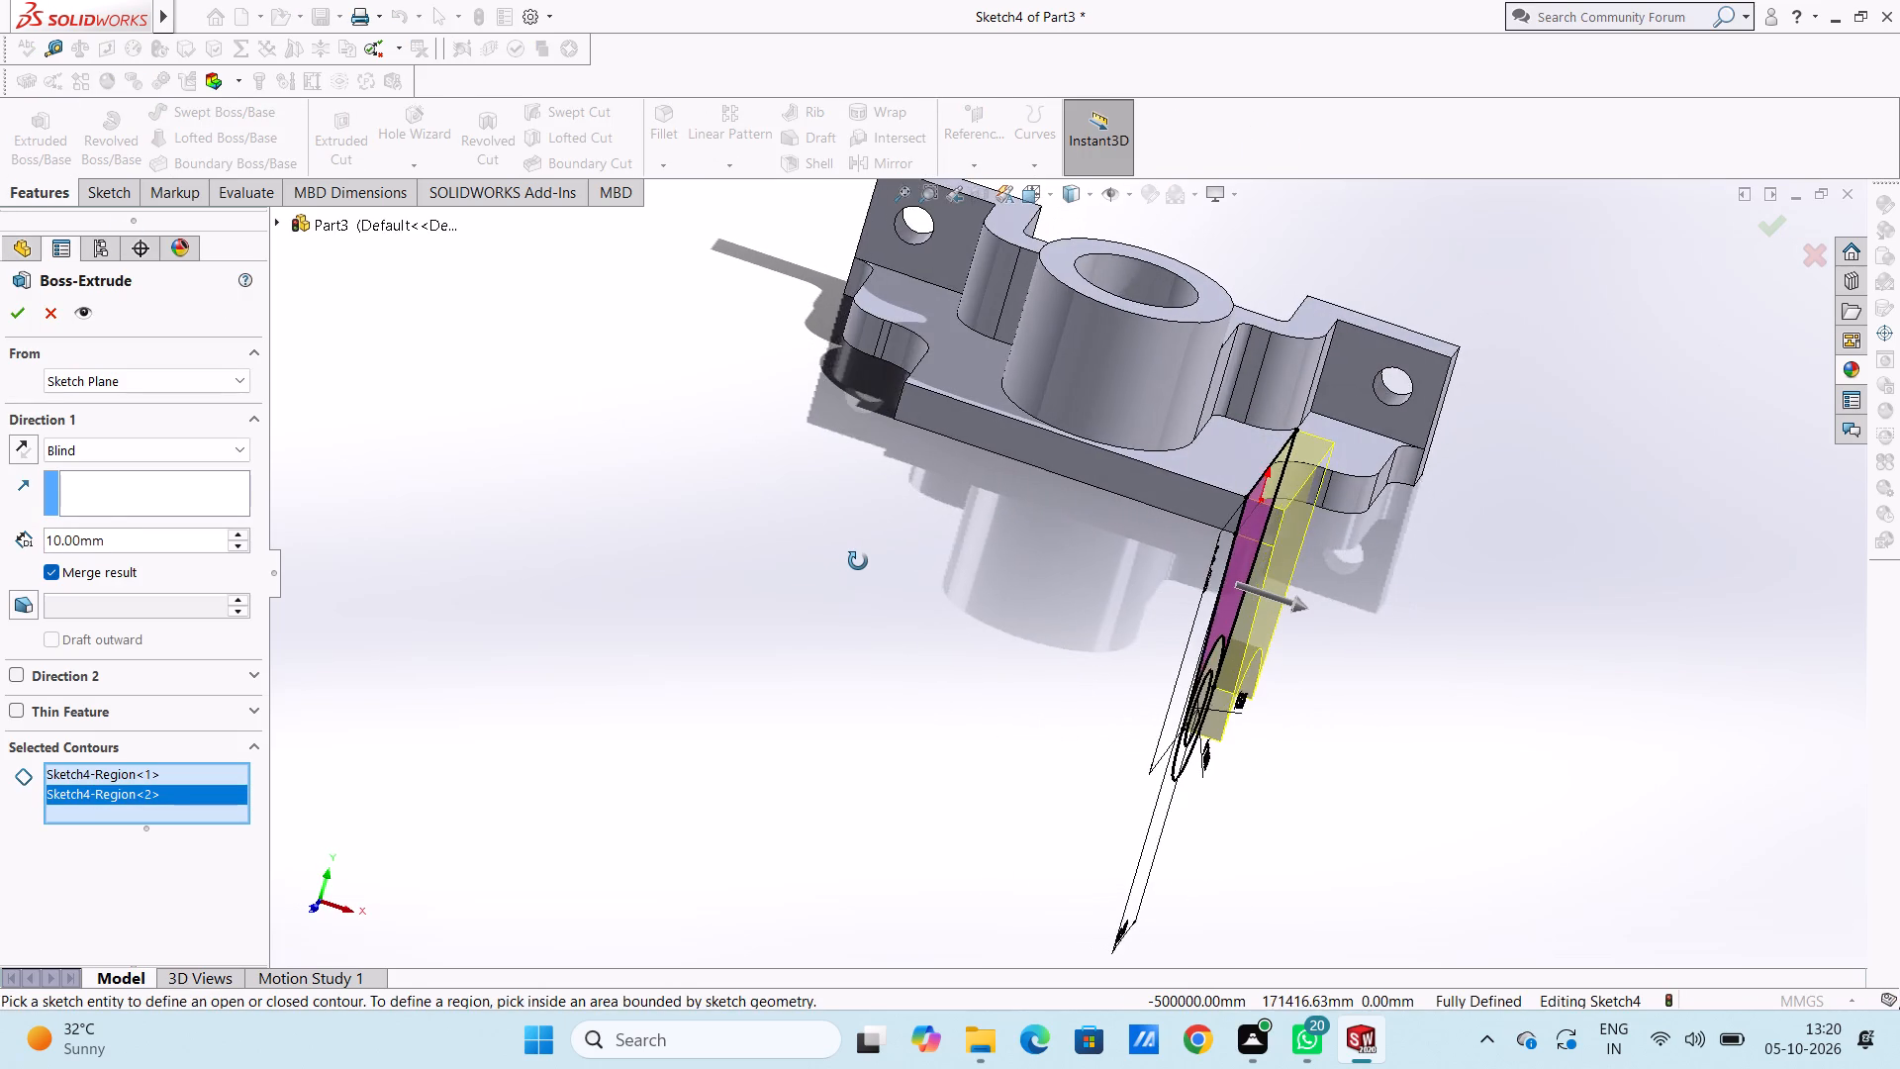
{"action": "middle_click_drag", "start_coordinate": [858, 561], "coordinate": [863, 564]}
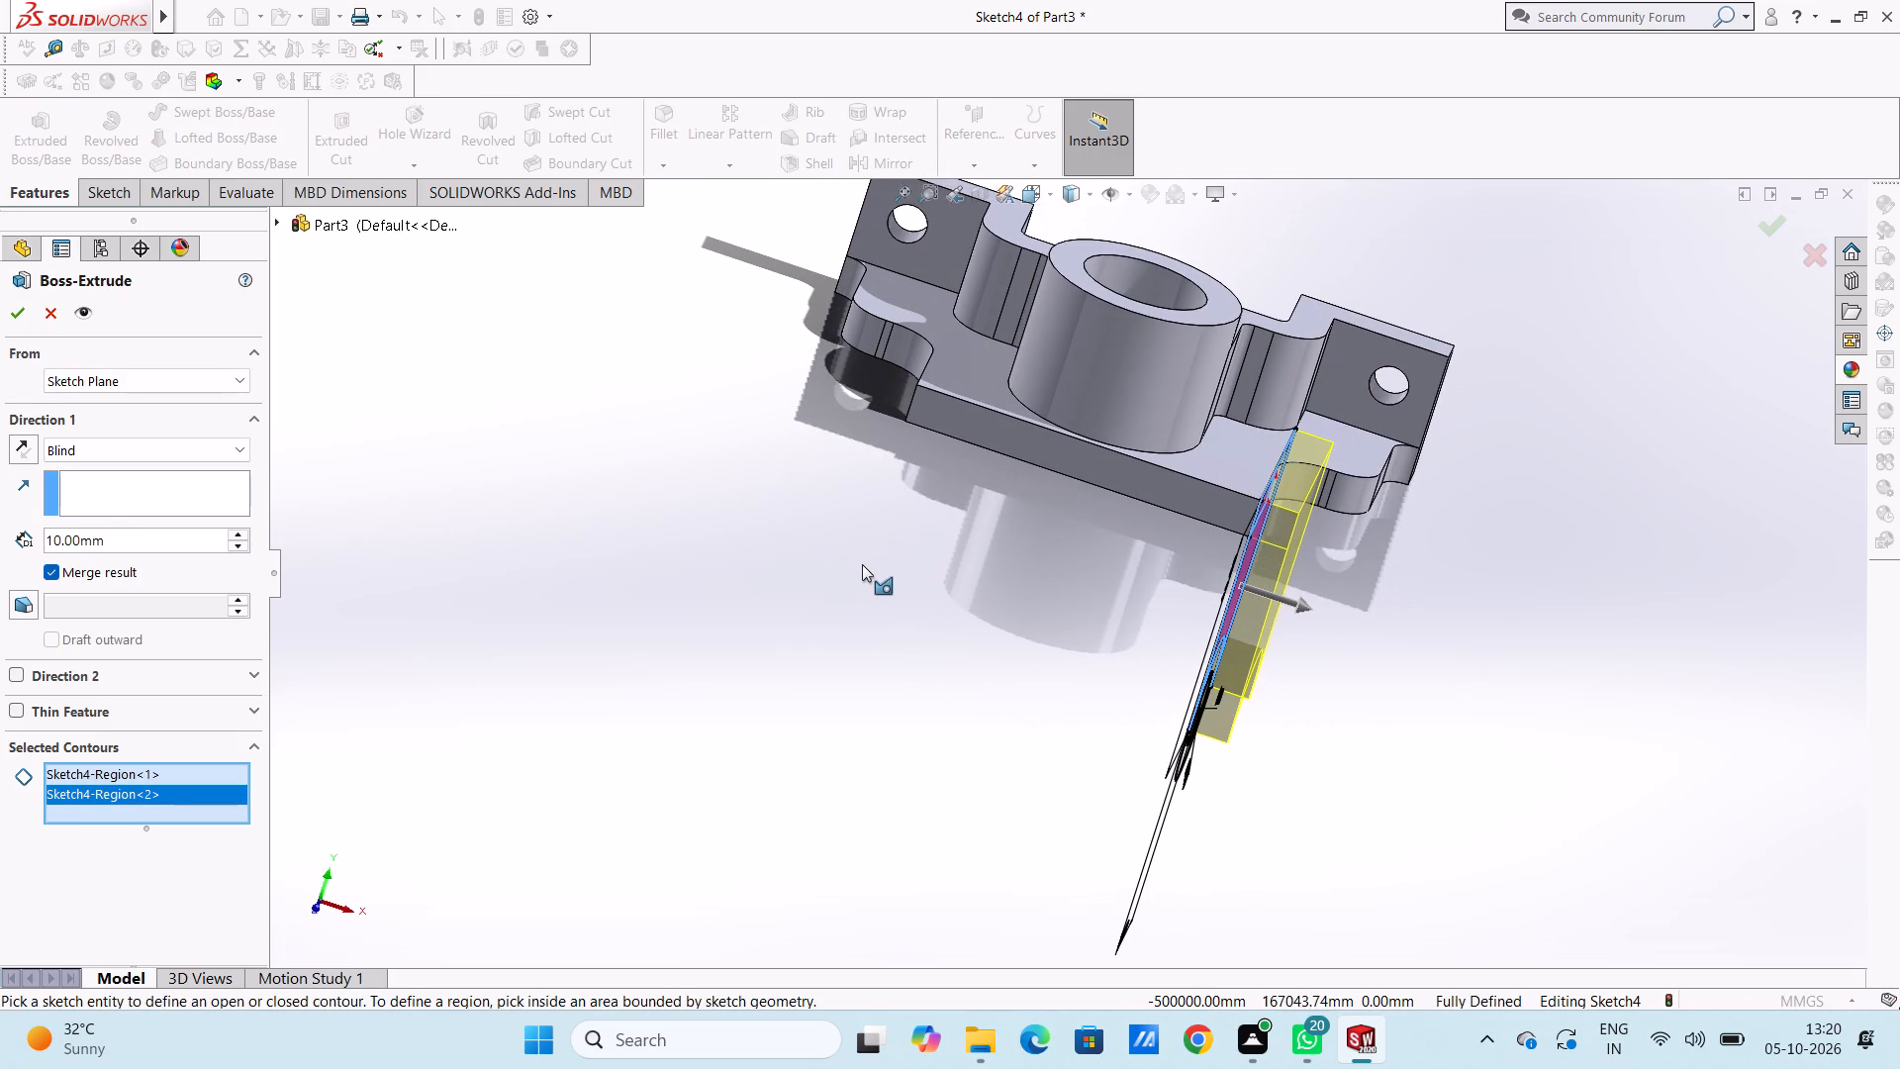
{"action": "left_click", "coordinate": [25, 449]}
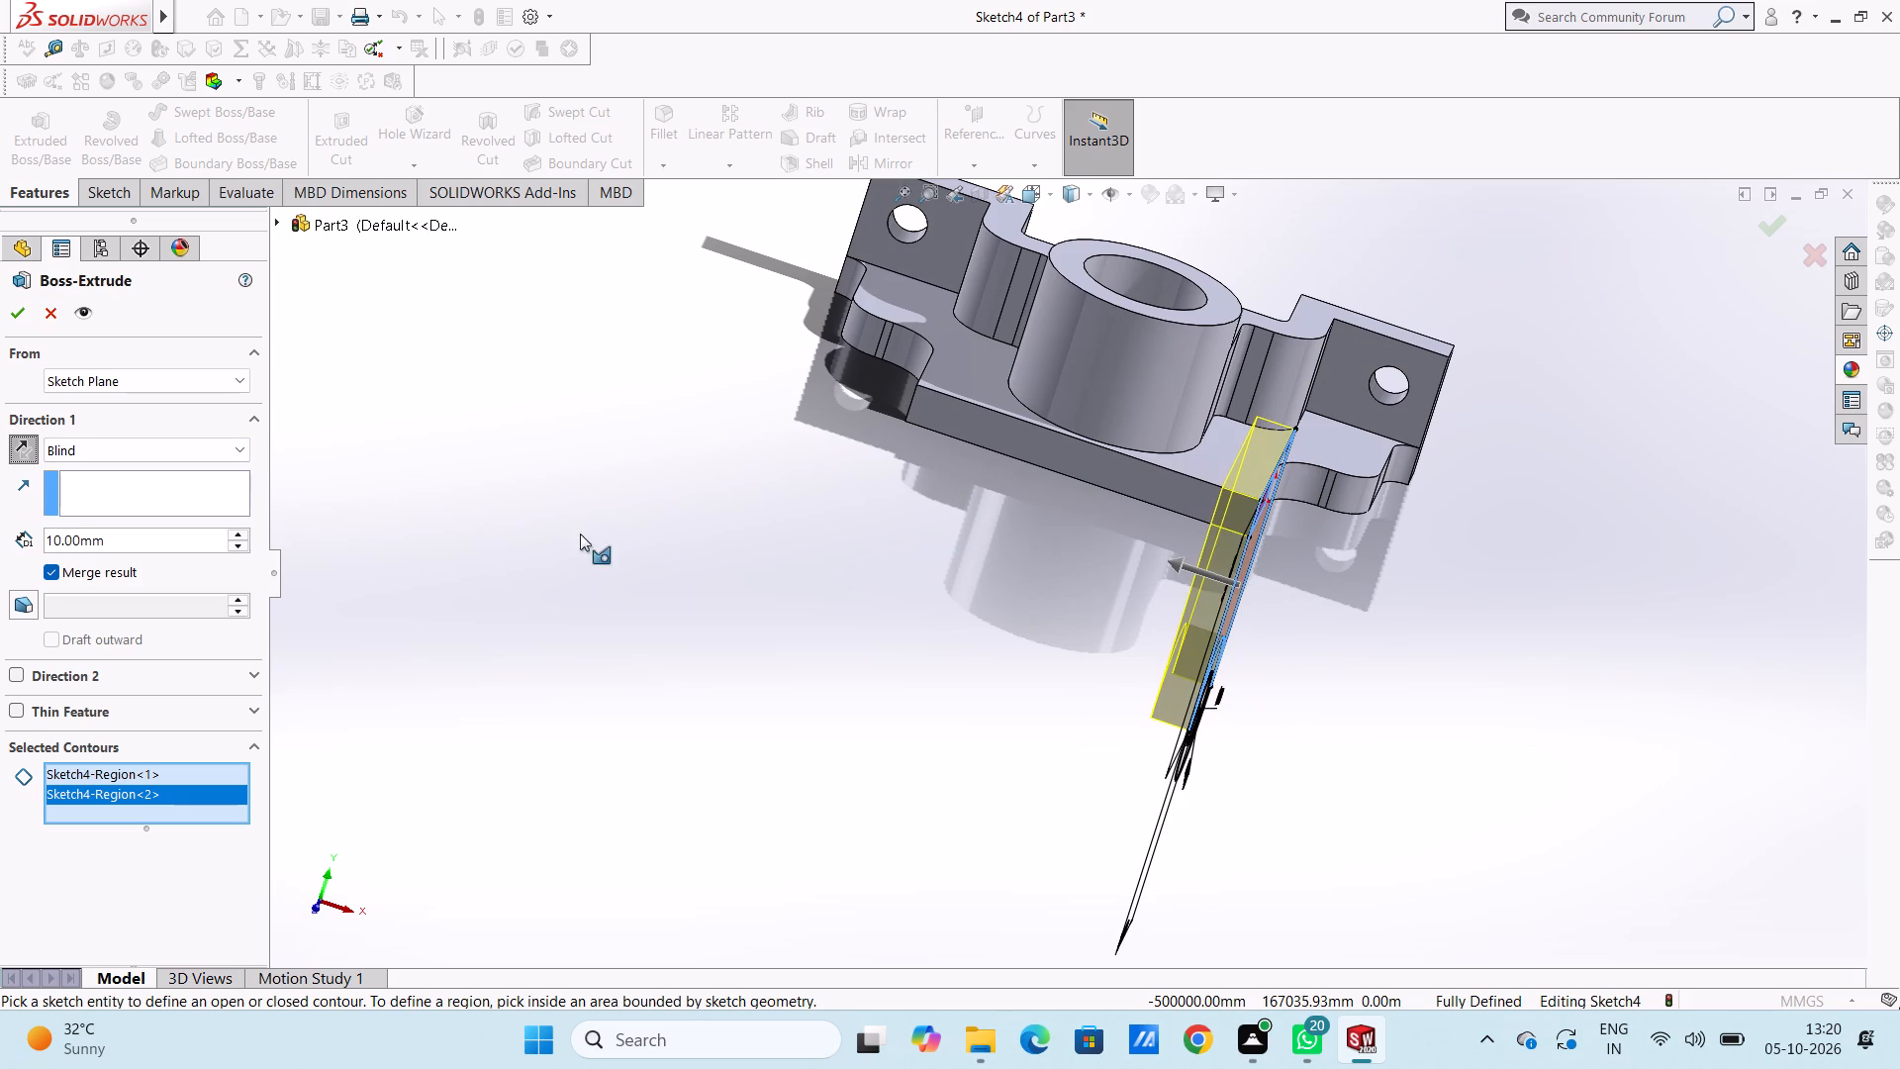
{"action": "left_click", "coordinate": [19, 309]}
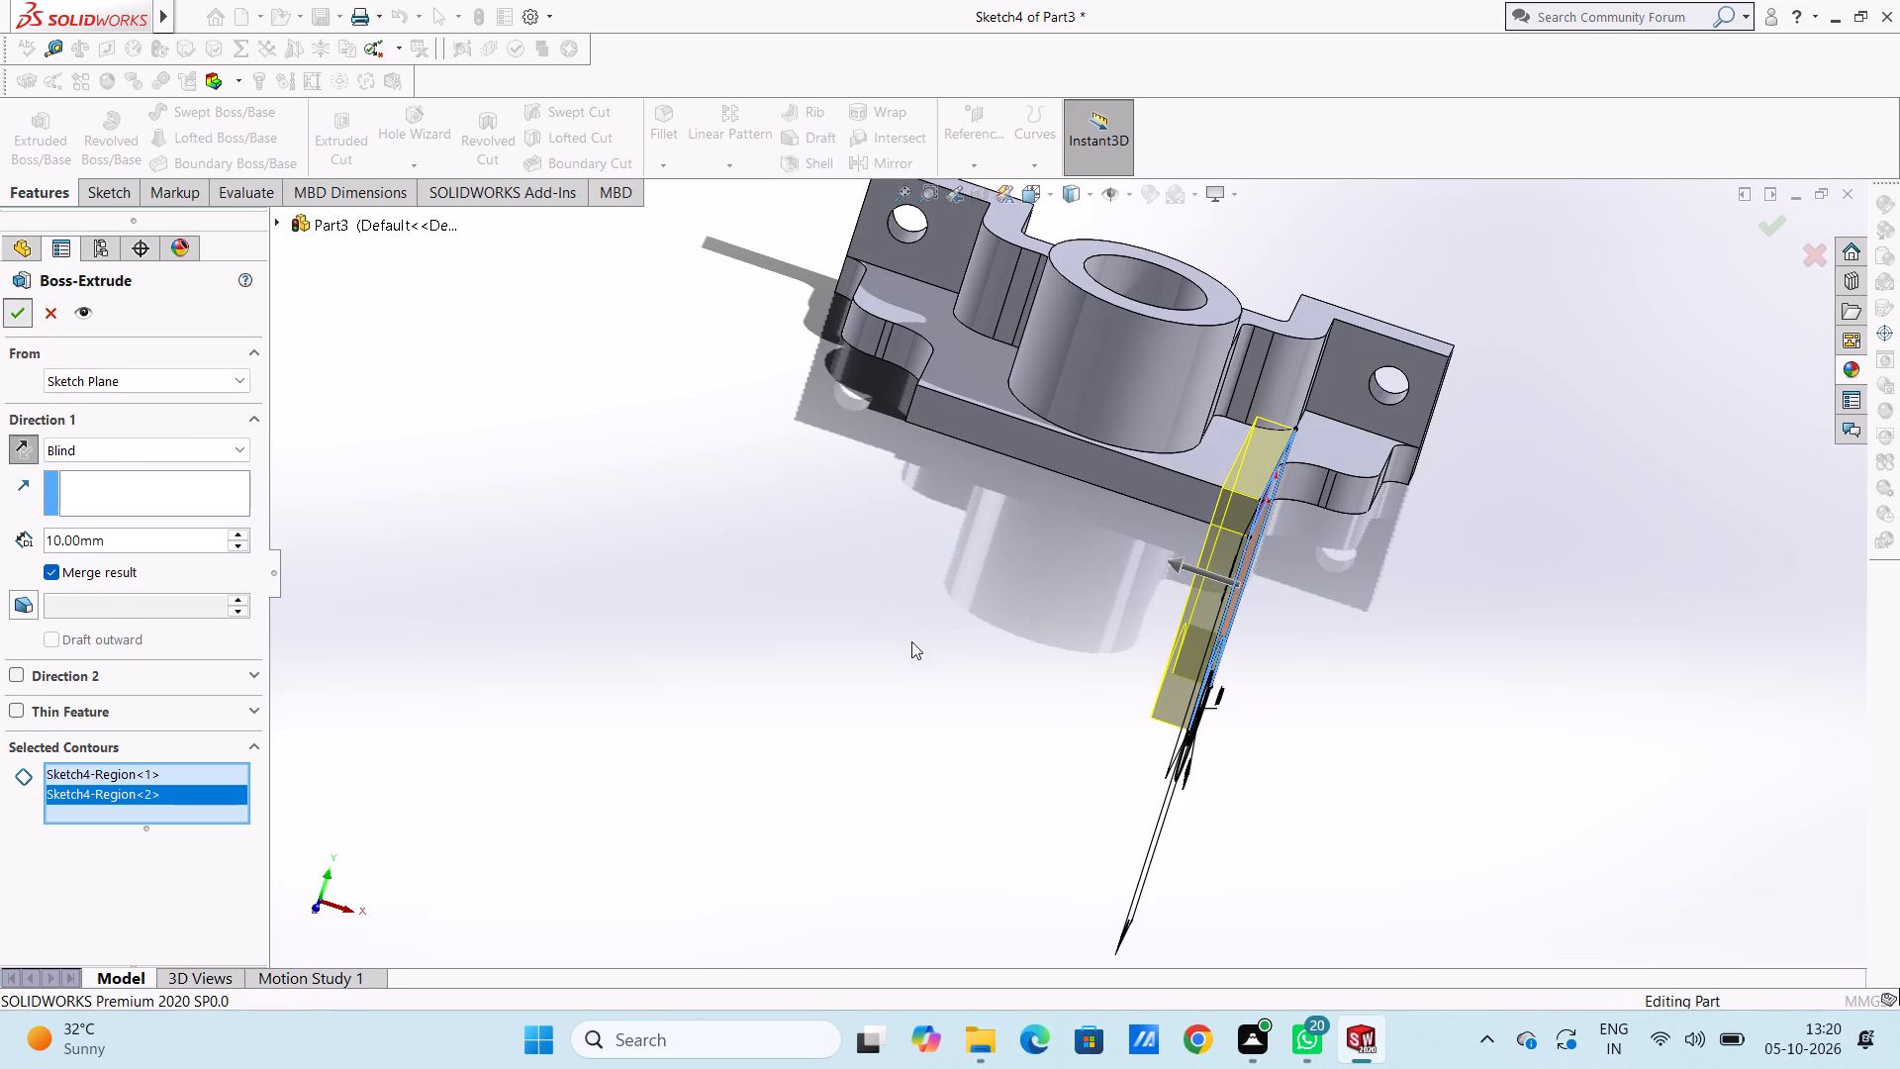
{"action": "left_click", "coordinate": [861, 639]}
Start a boss extrusion from the web's existing sketch using the ring region between its 38 mm and 20 mm circles.
{"action": "middle_click_drag", "start_coordinate": [959, 671], "coordinate": [951, 625]}
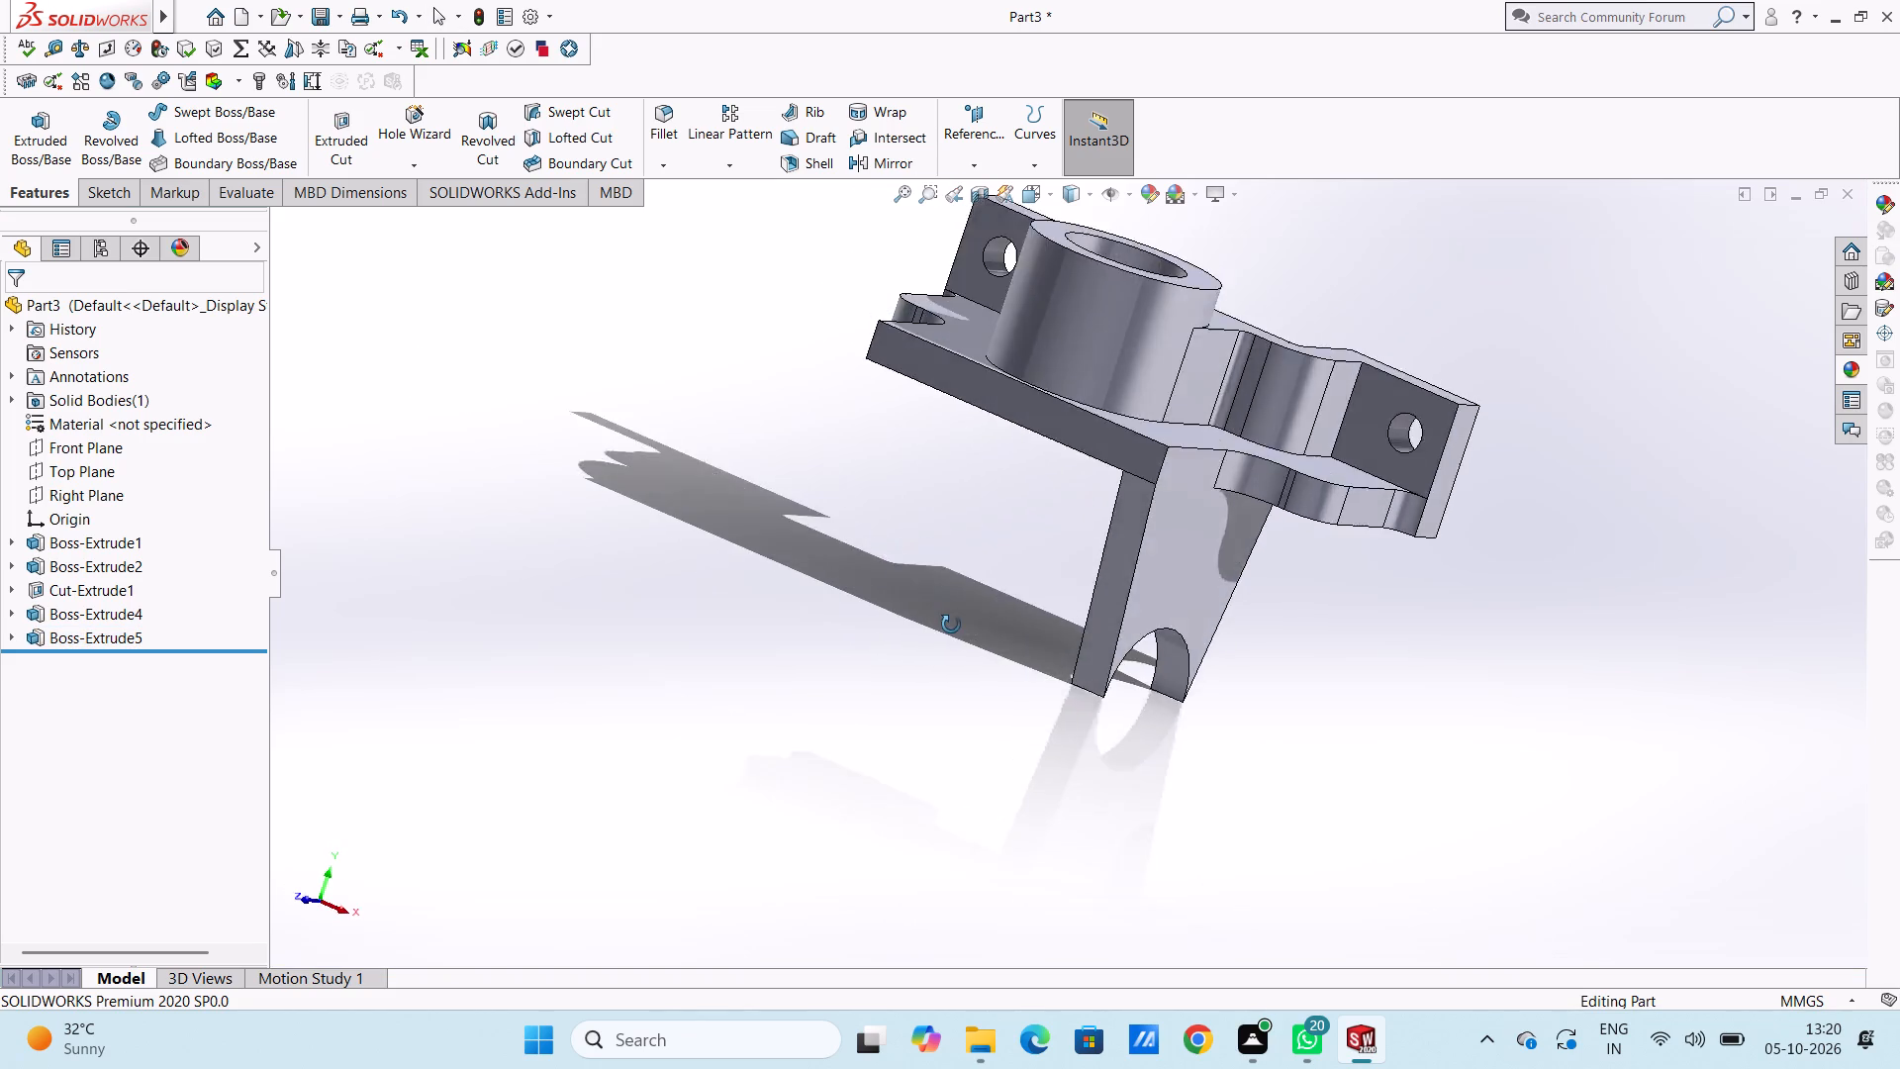
{"action": "middle_click_drag", "start_coordinate": [951, 625], "coordinate": [886, 658]}
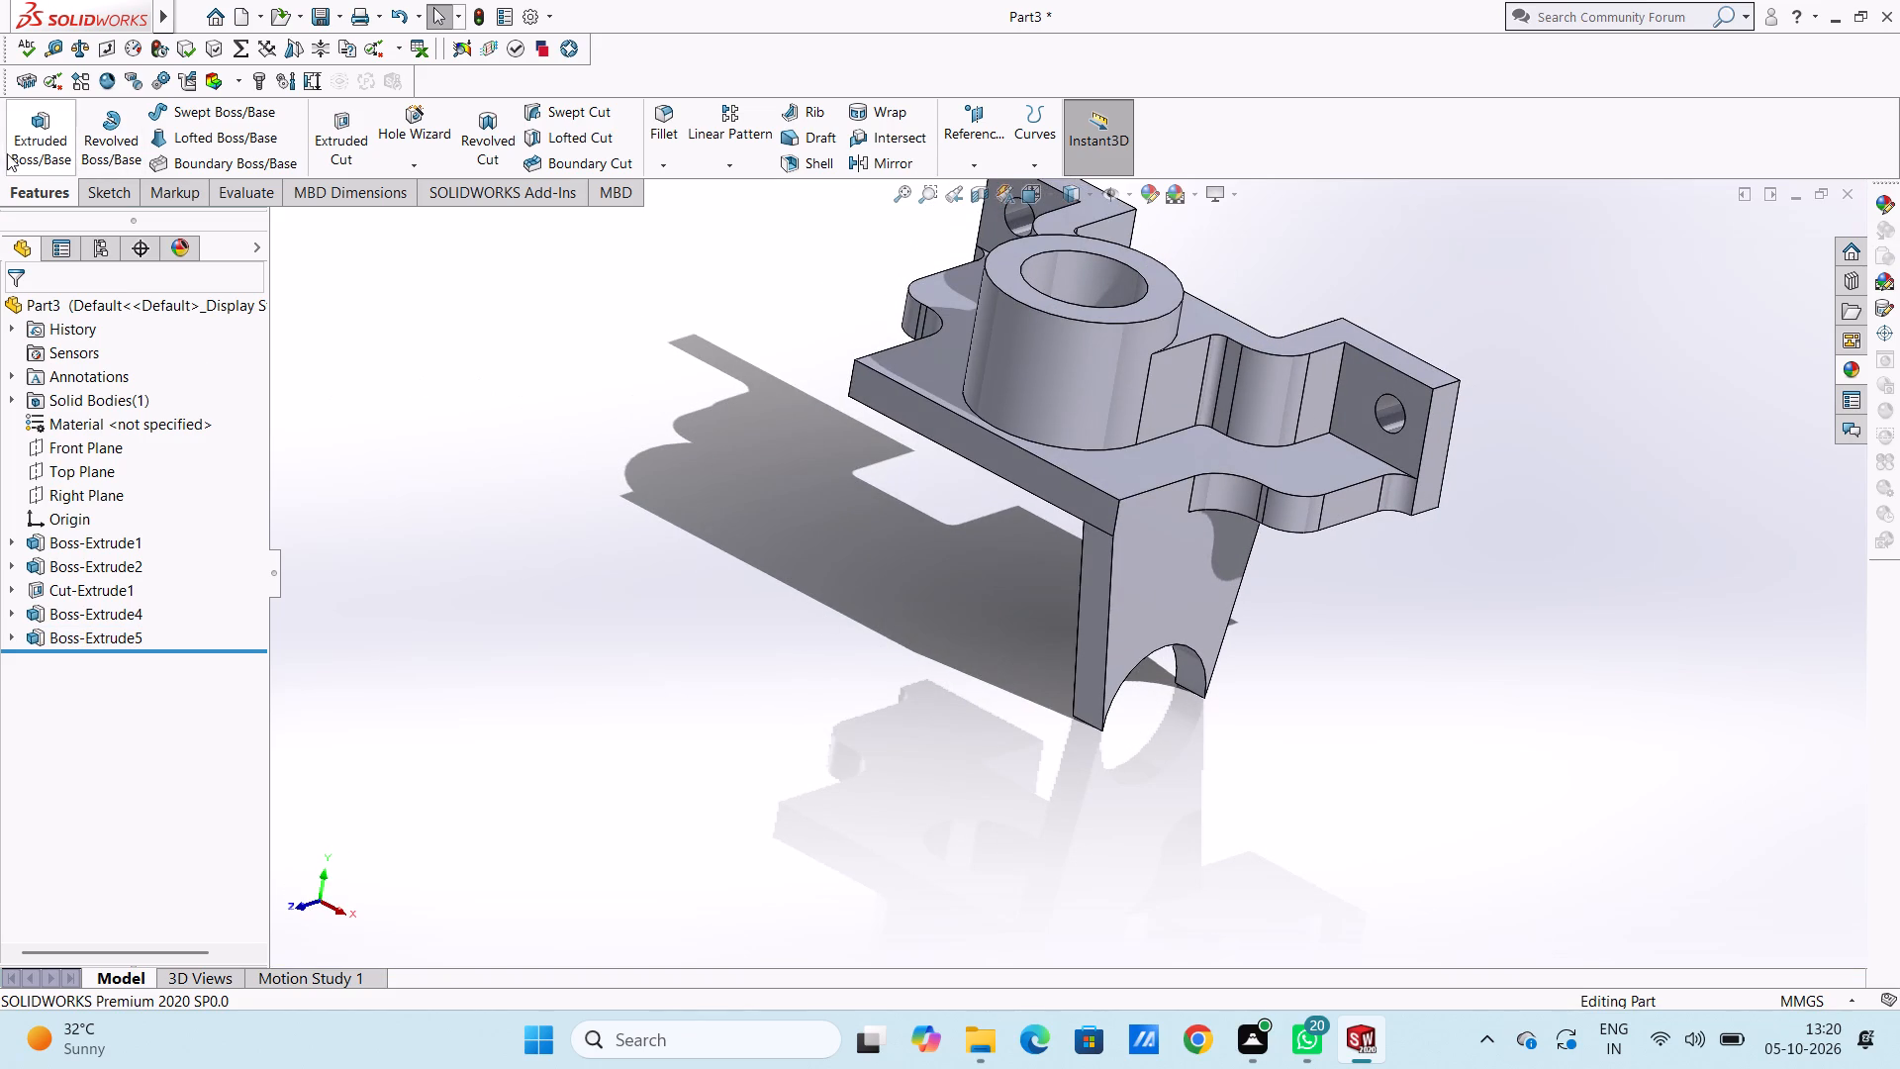
{"action": "left_click", "coordinate": [17, 136]}
{"action": "left_click", "coordinate": [277, 221]}
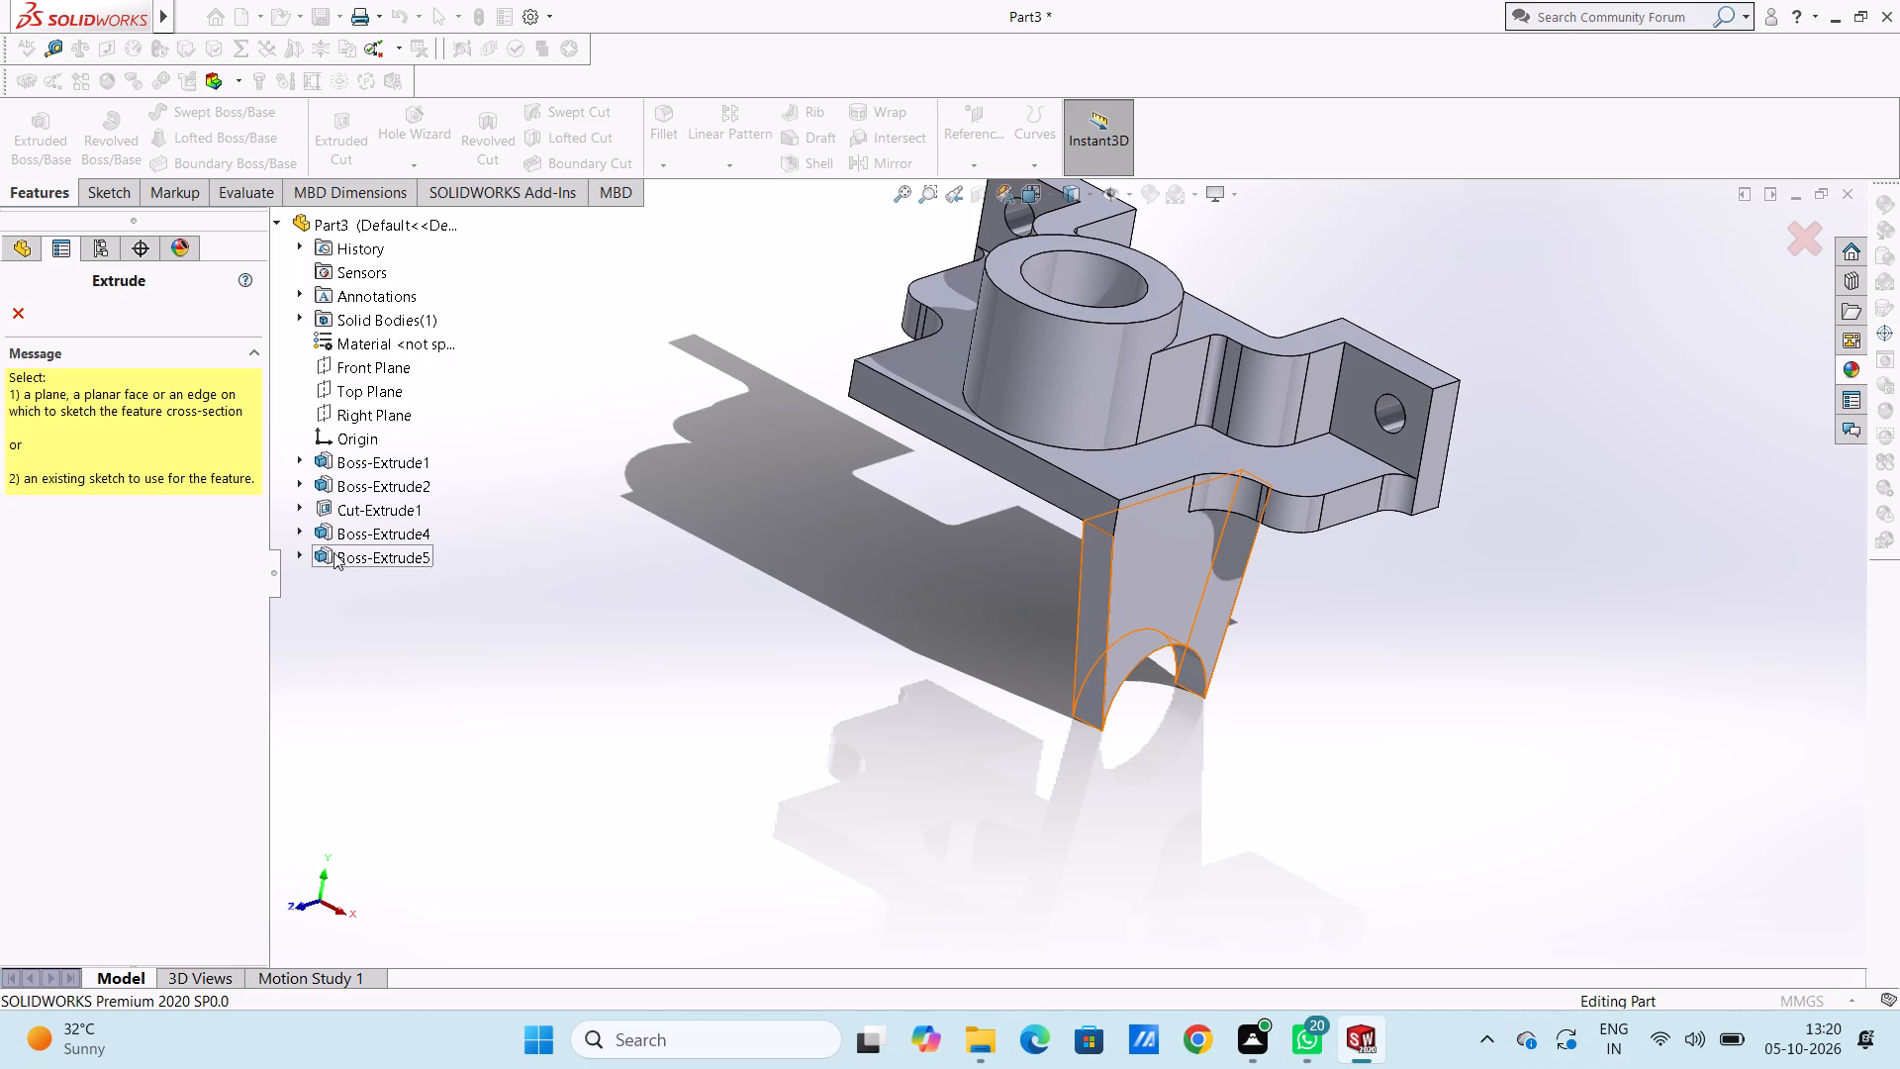
{"action": "left_click", "coordinate": [296, 552]}
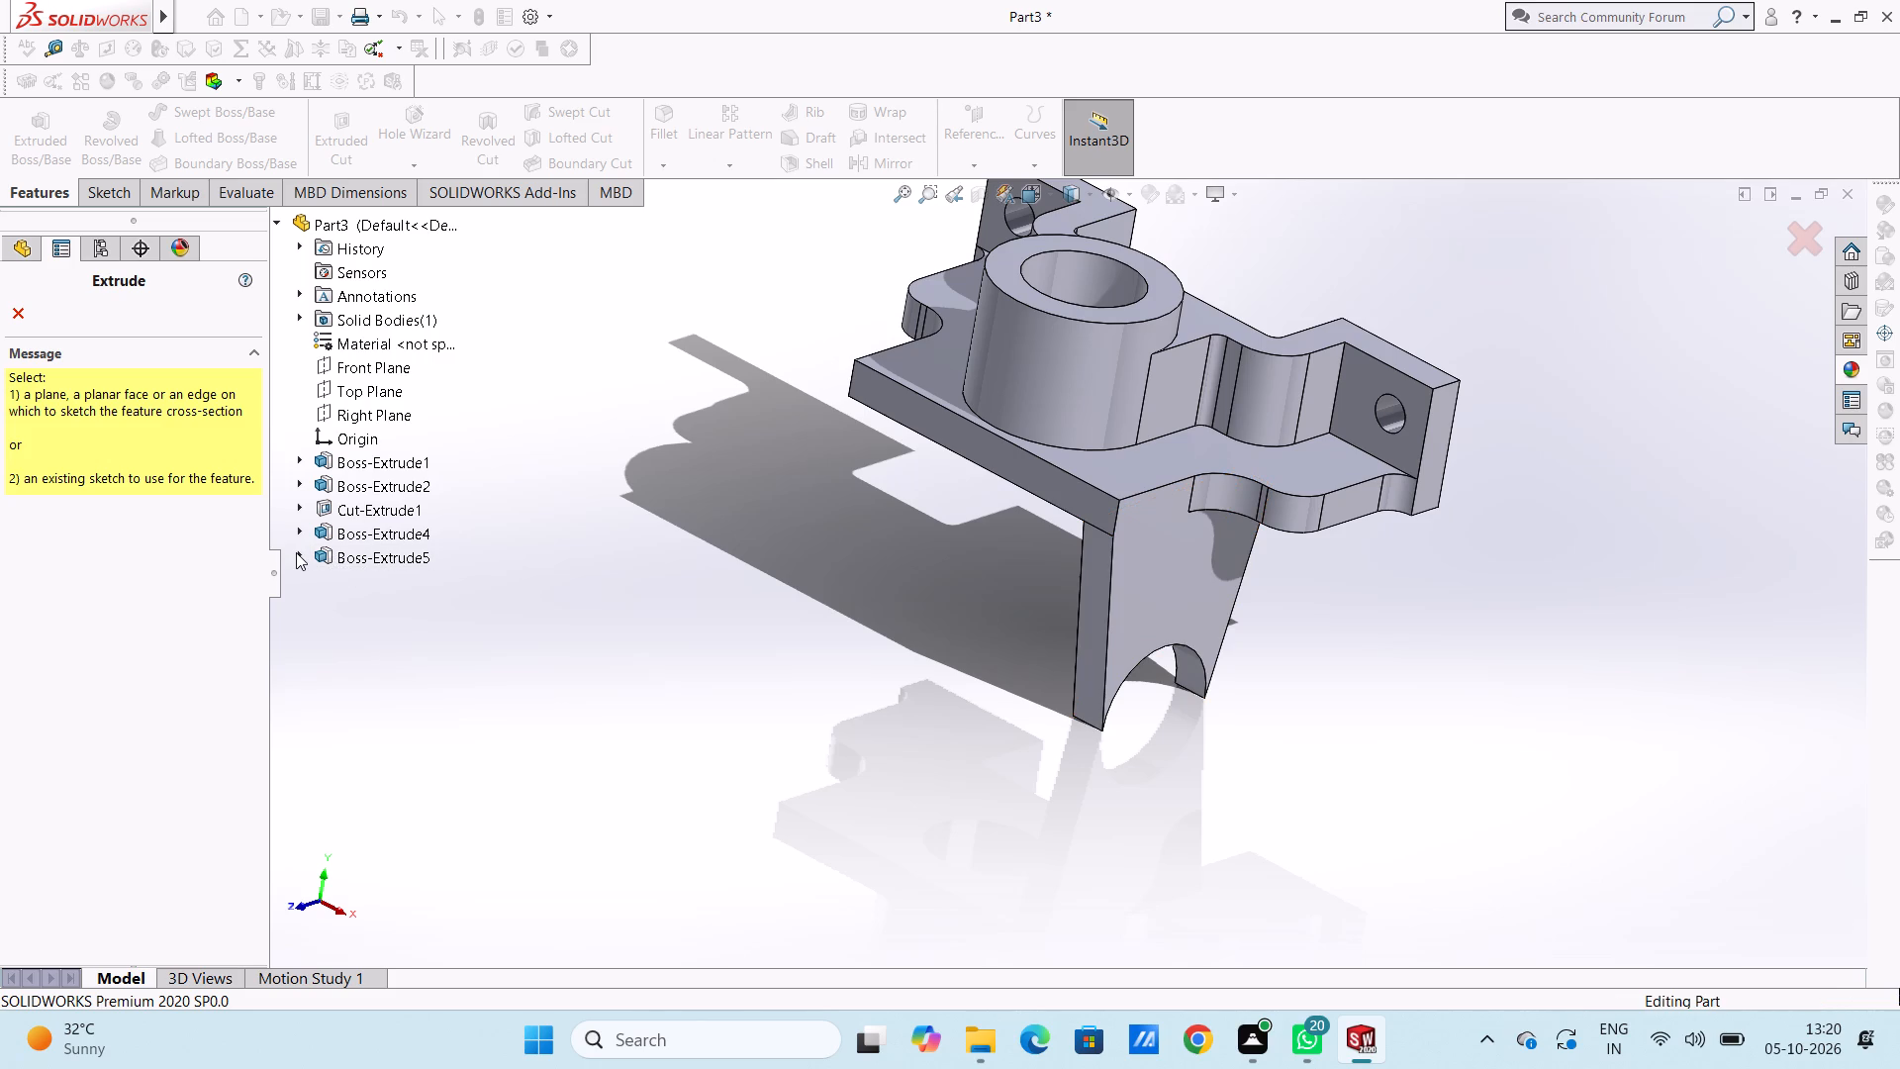
{"action": "left_click", "coordinate": [301, 551]}
{"action": "left_click", "coordinate": [356, 585]}
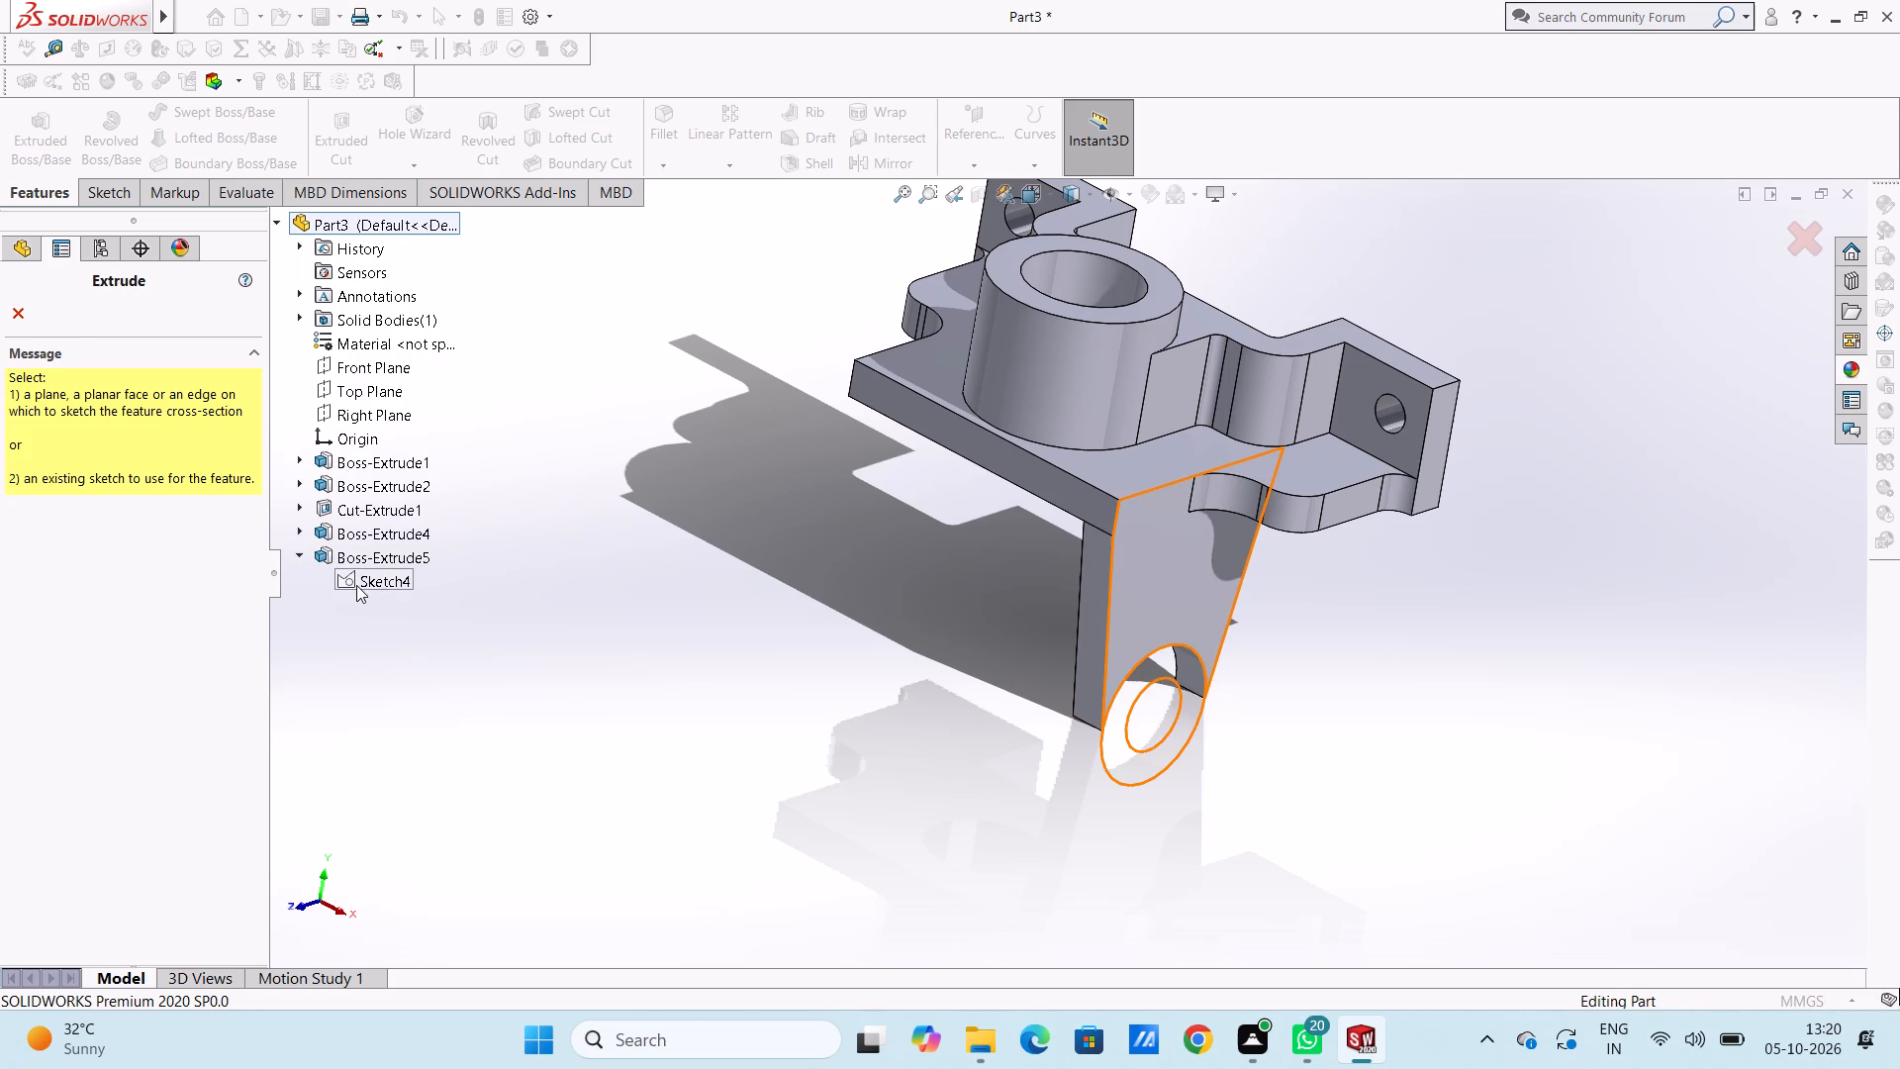
{"action": "left_click", "coordinate": [1125, 770]}
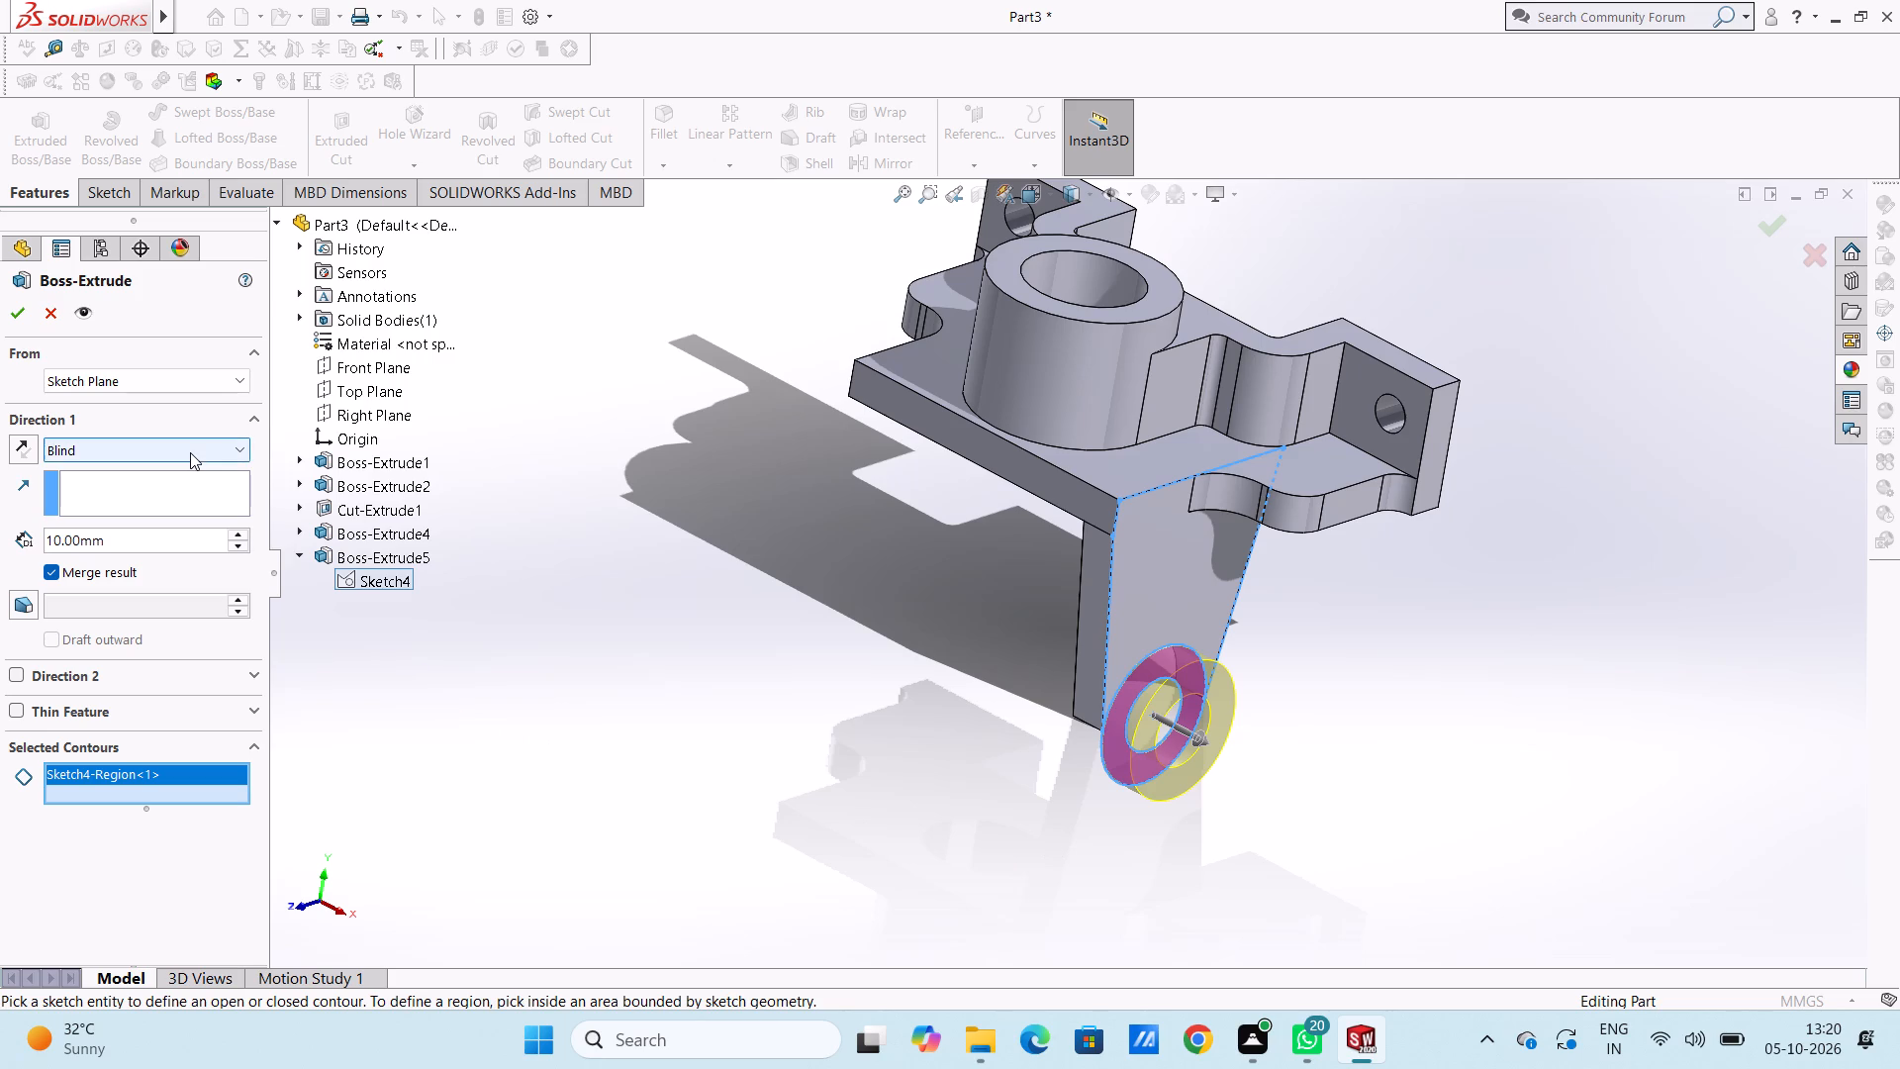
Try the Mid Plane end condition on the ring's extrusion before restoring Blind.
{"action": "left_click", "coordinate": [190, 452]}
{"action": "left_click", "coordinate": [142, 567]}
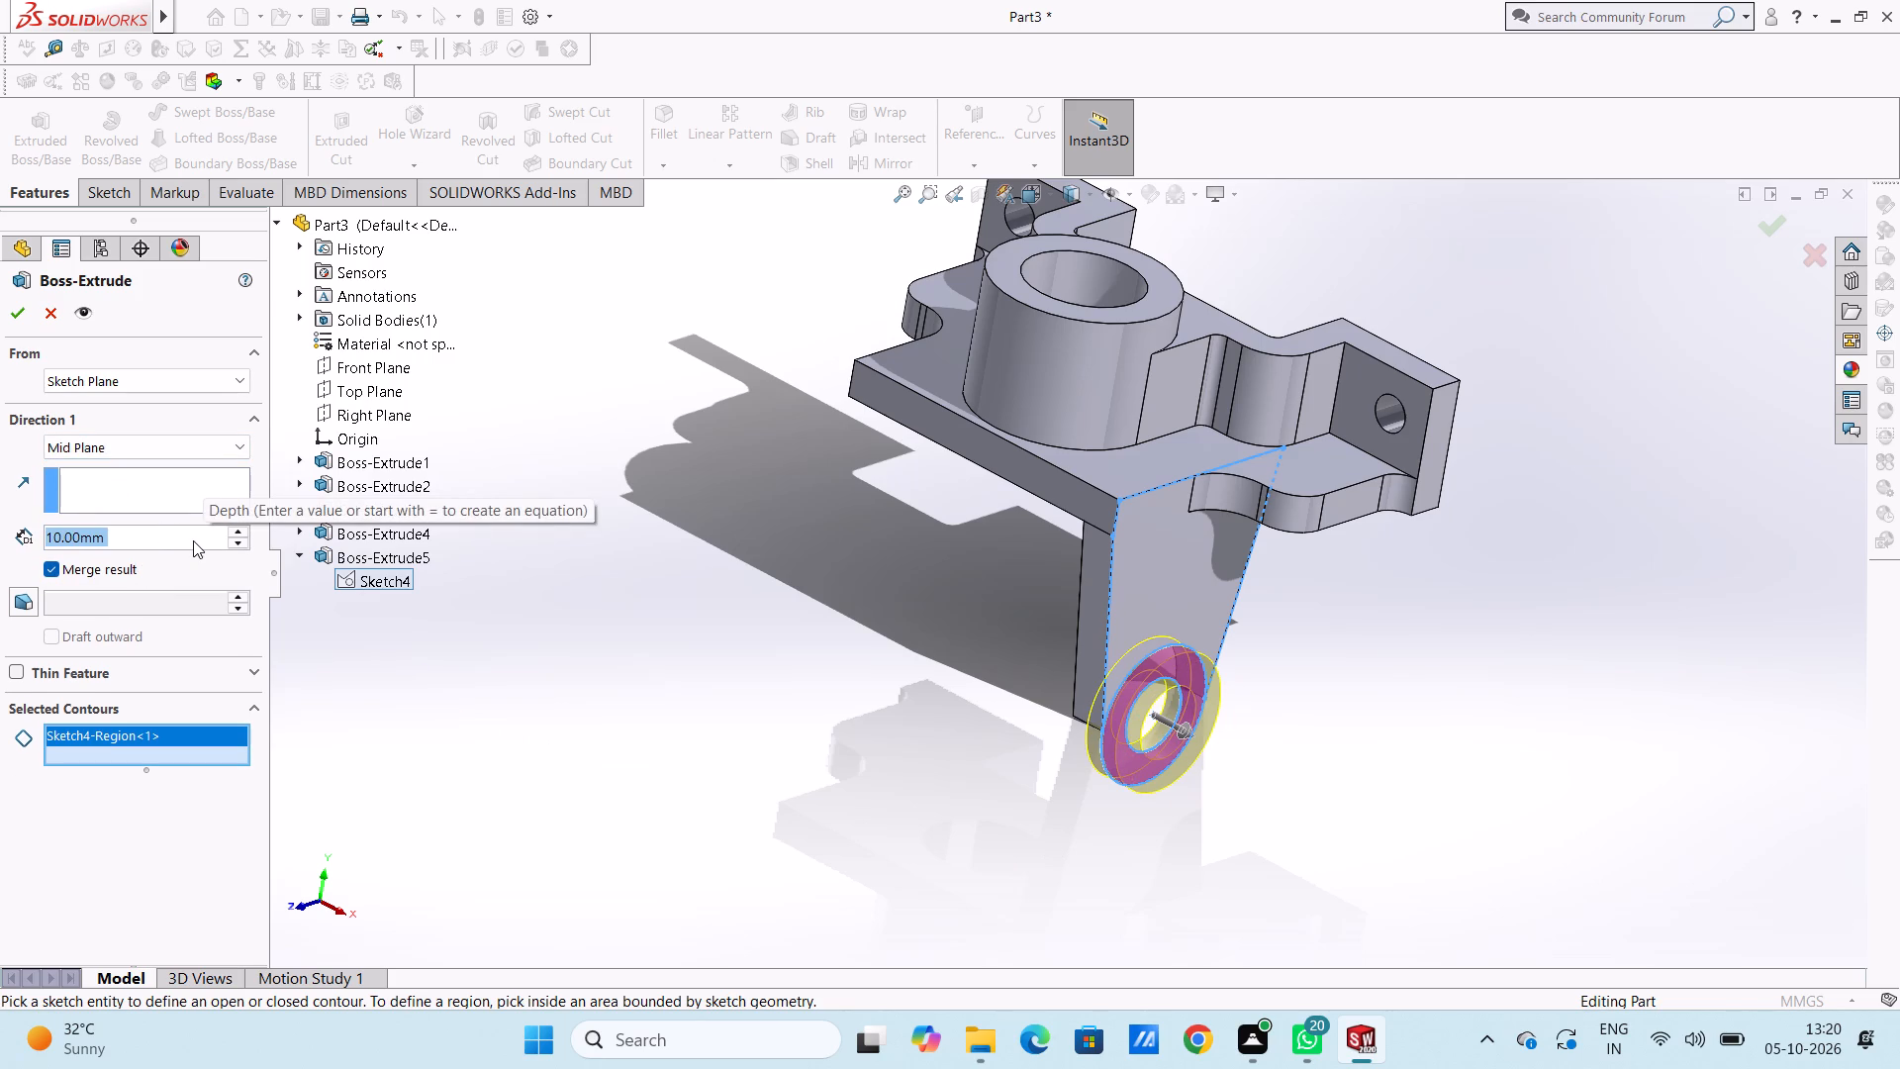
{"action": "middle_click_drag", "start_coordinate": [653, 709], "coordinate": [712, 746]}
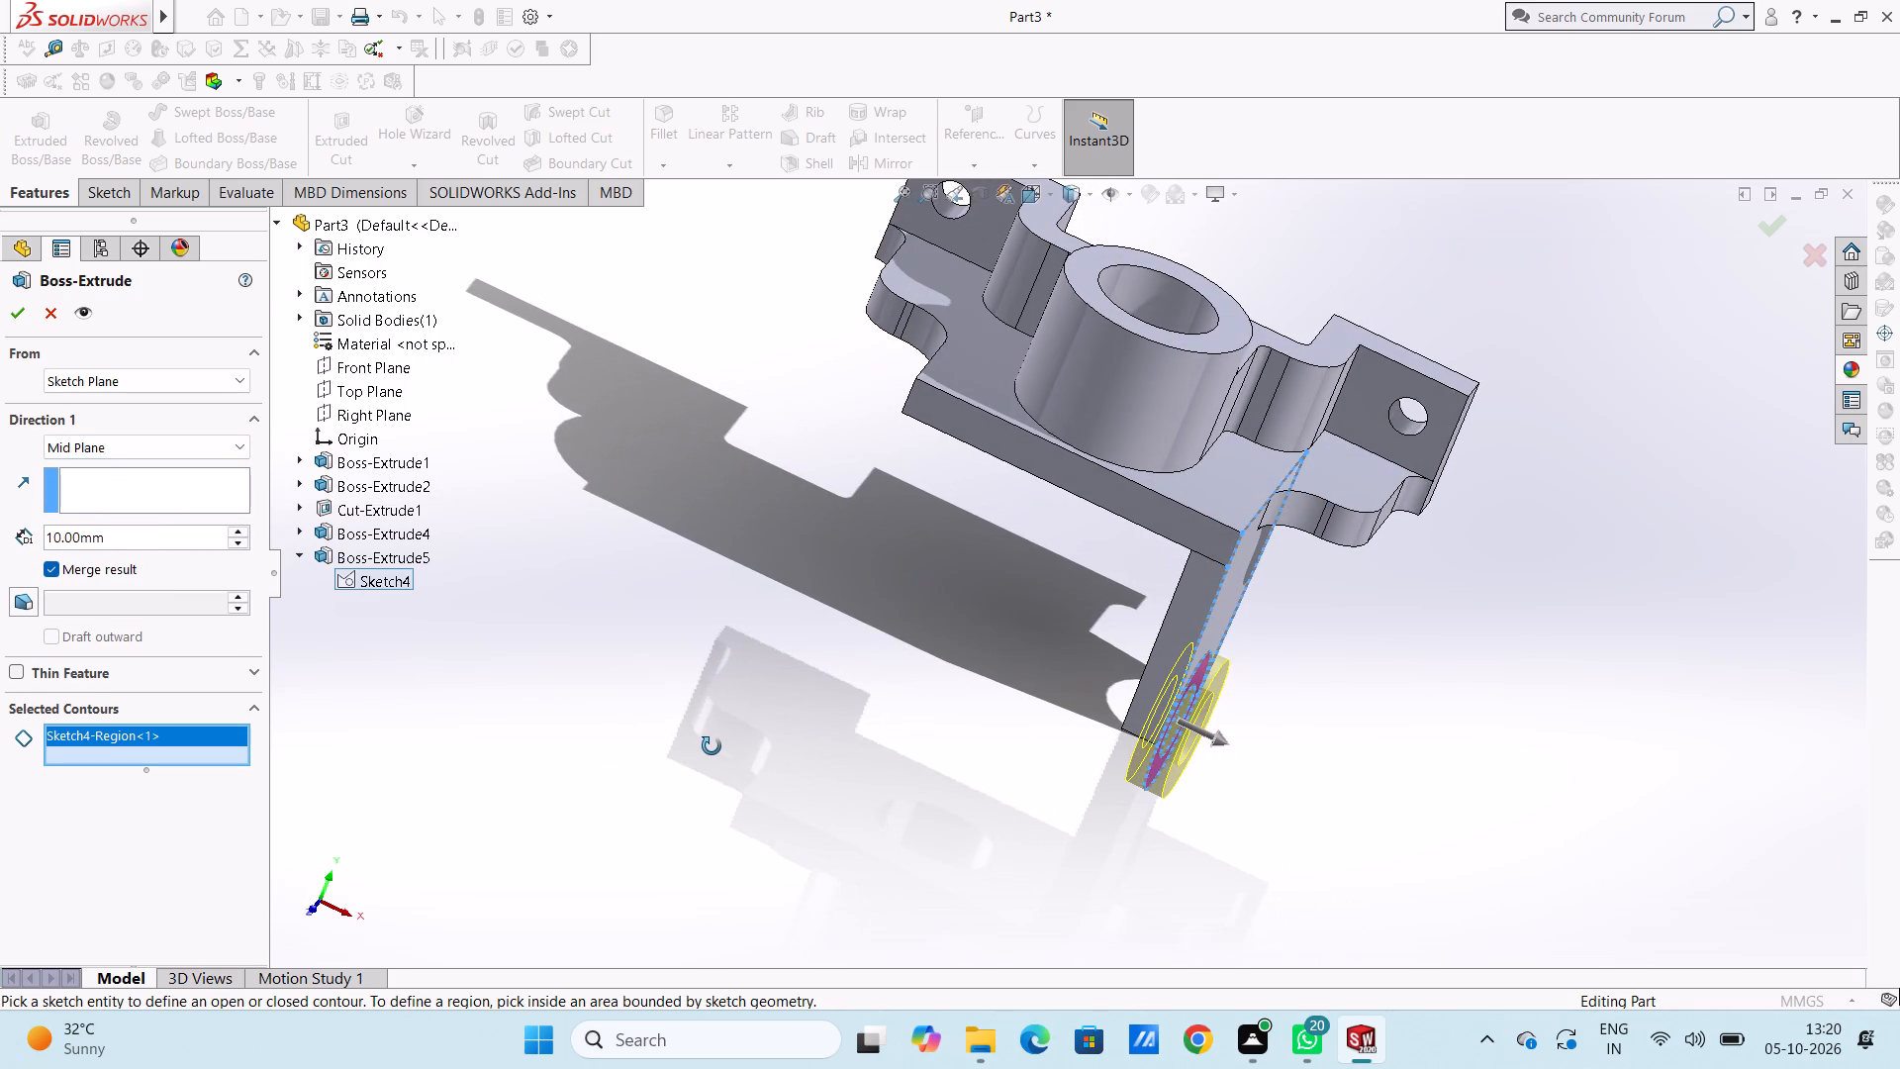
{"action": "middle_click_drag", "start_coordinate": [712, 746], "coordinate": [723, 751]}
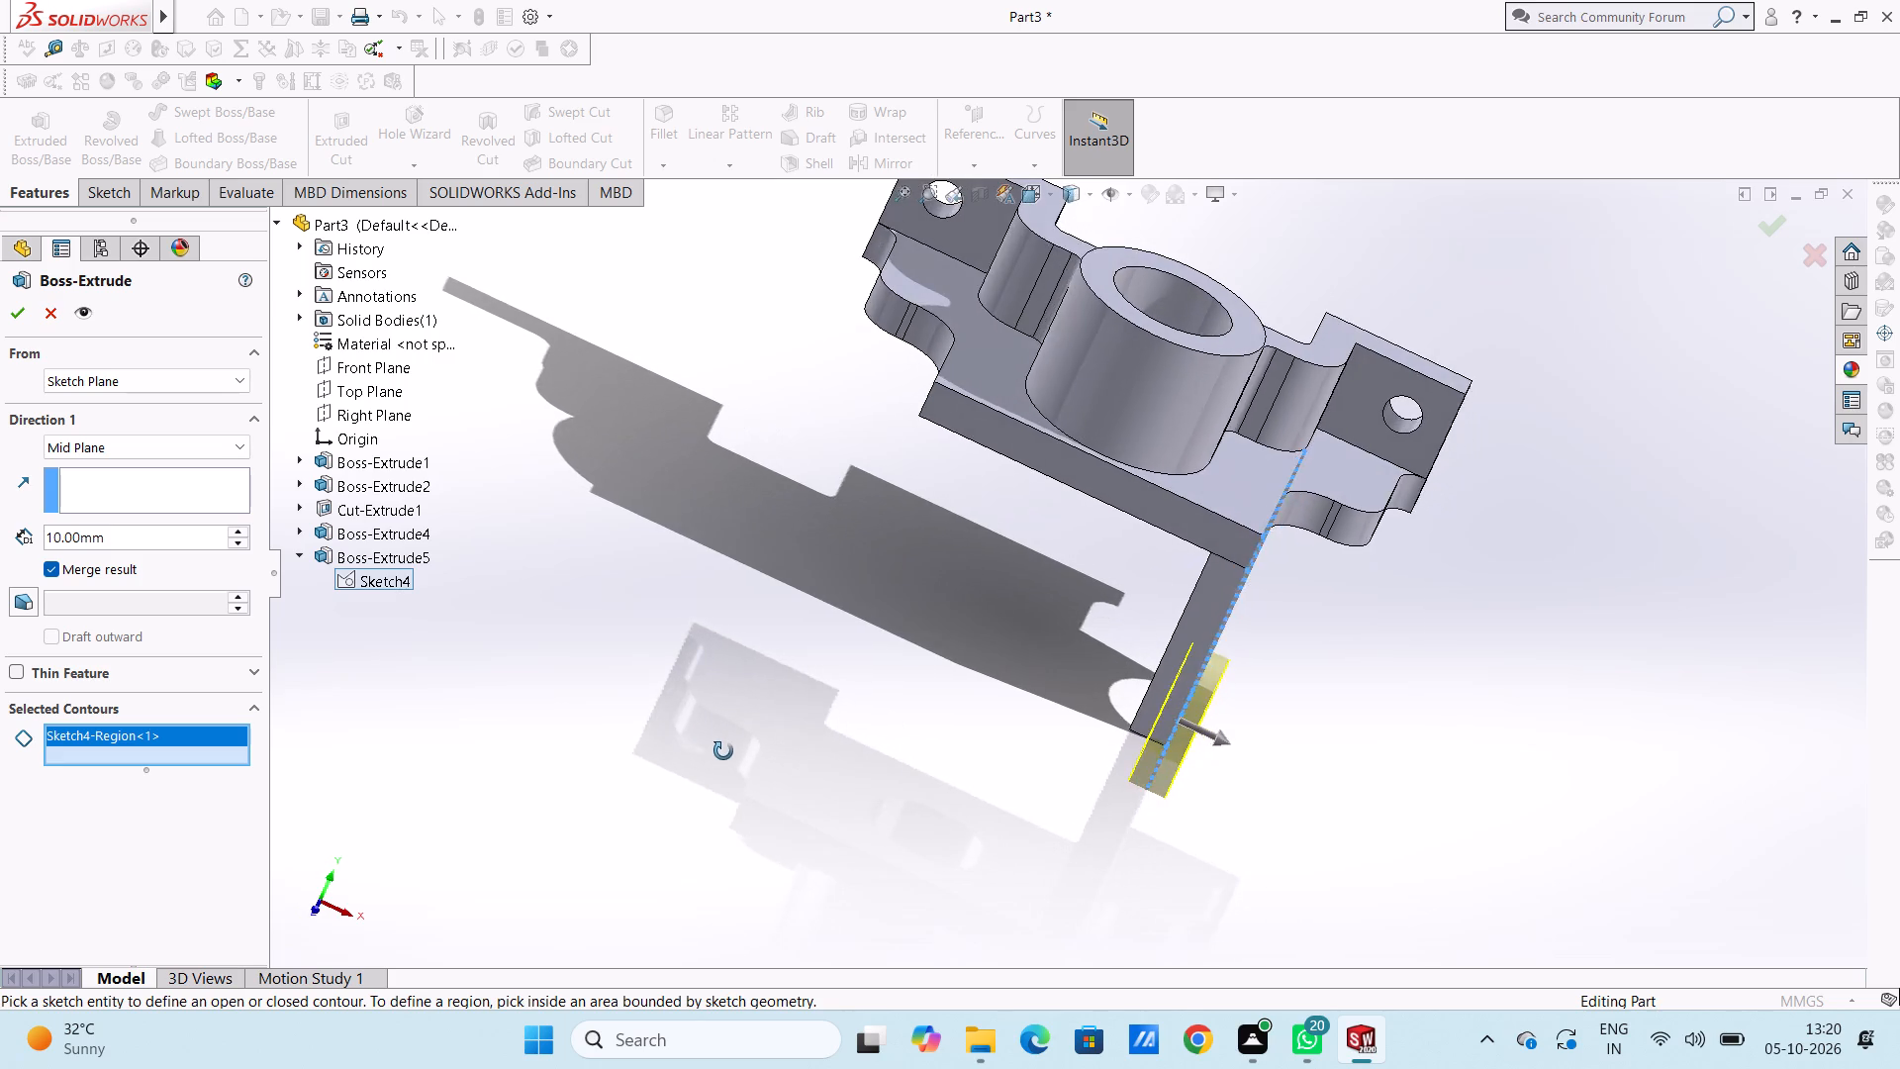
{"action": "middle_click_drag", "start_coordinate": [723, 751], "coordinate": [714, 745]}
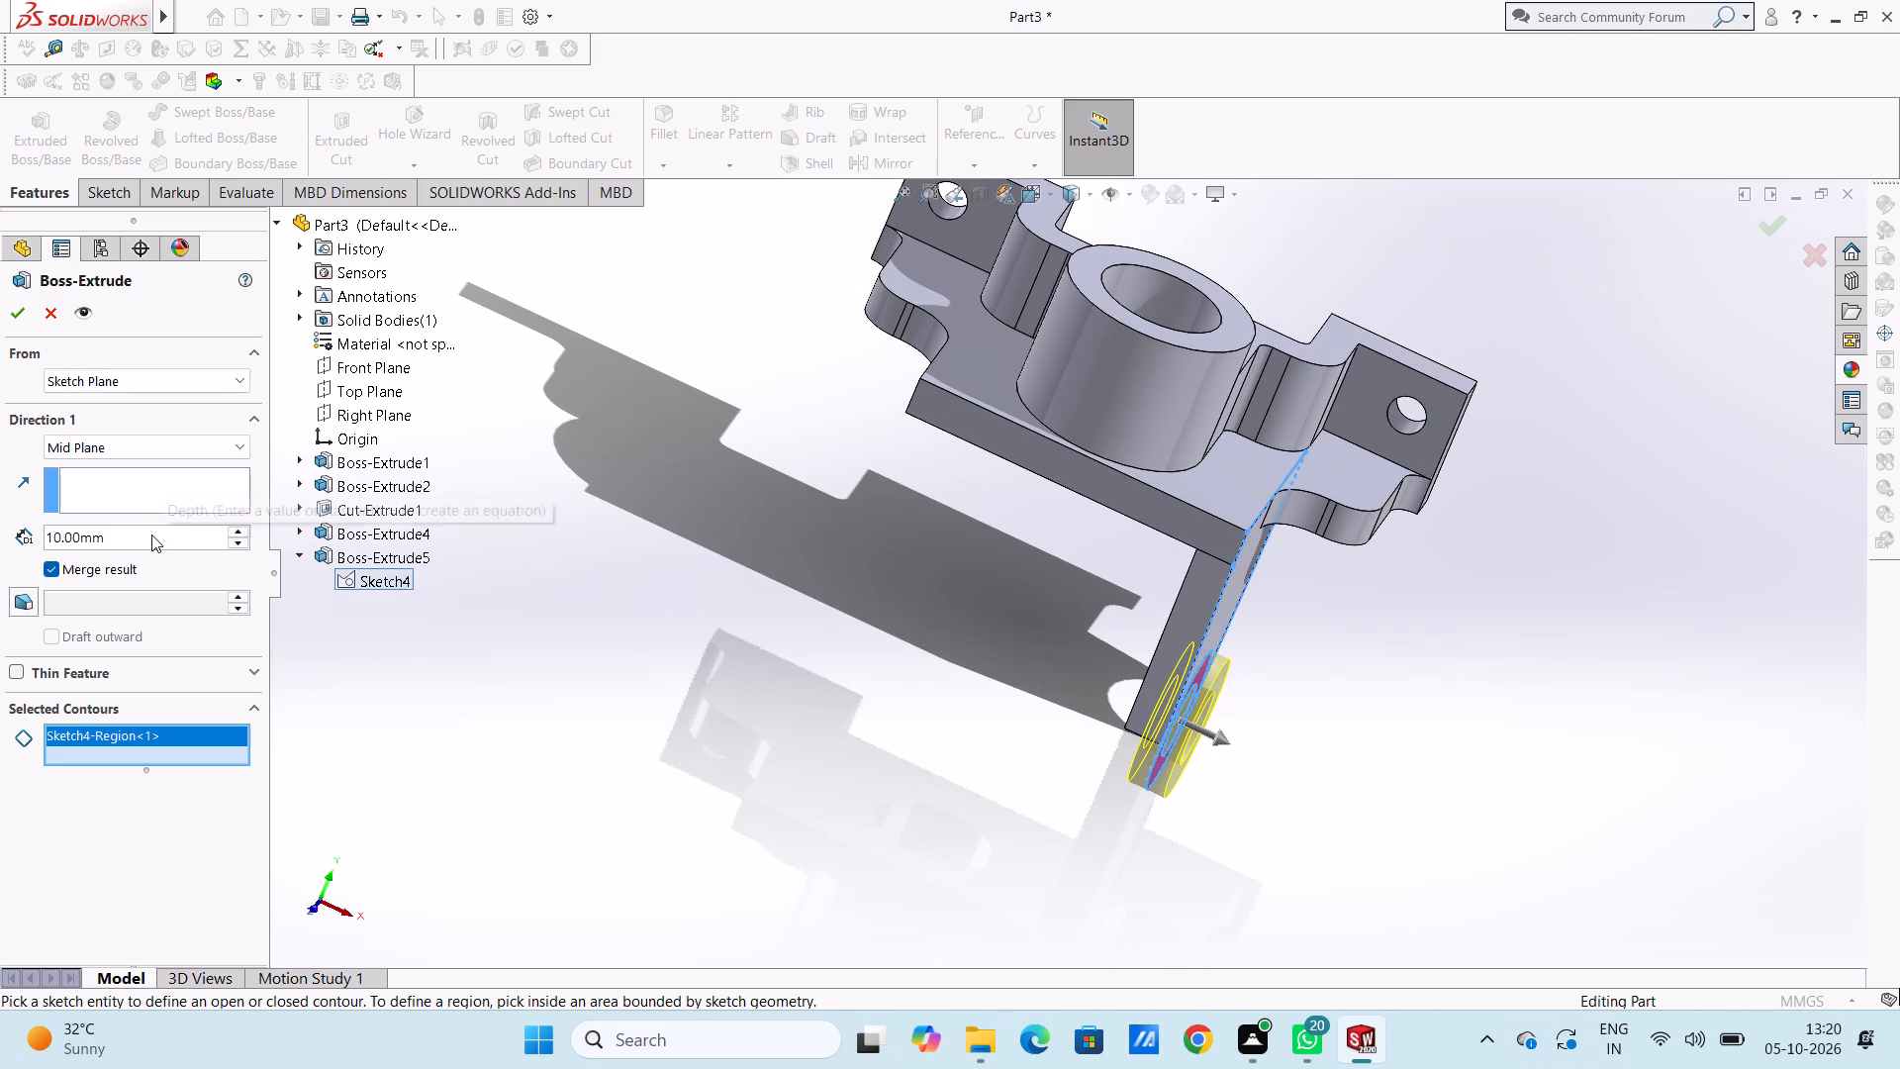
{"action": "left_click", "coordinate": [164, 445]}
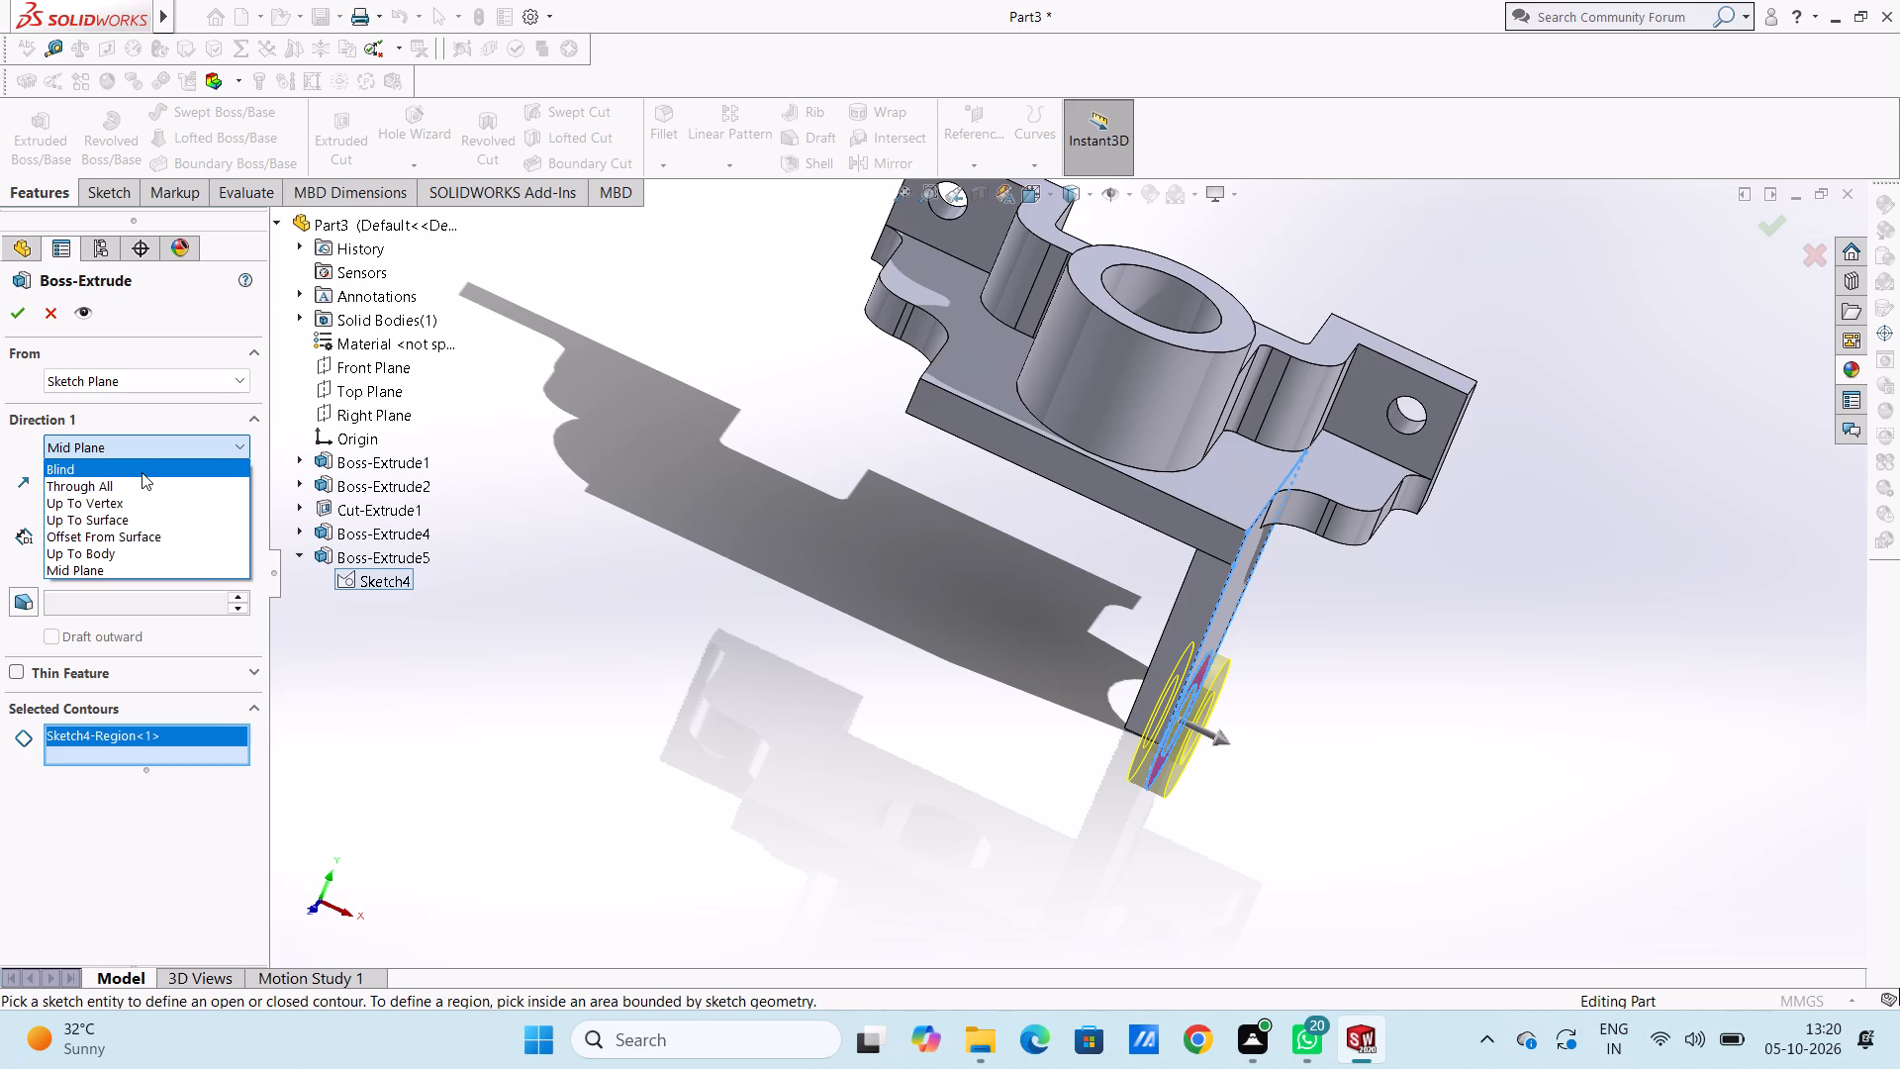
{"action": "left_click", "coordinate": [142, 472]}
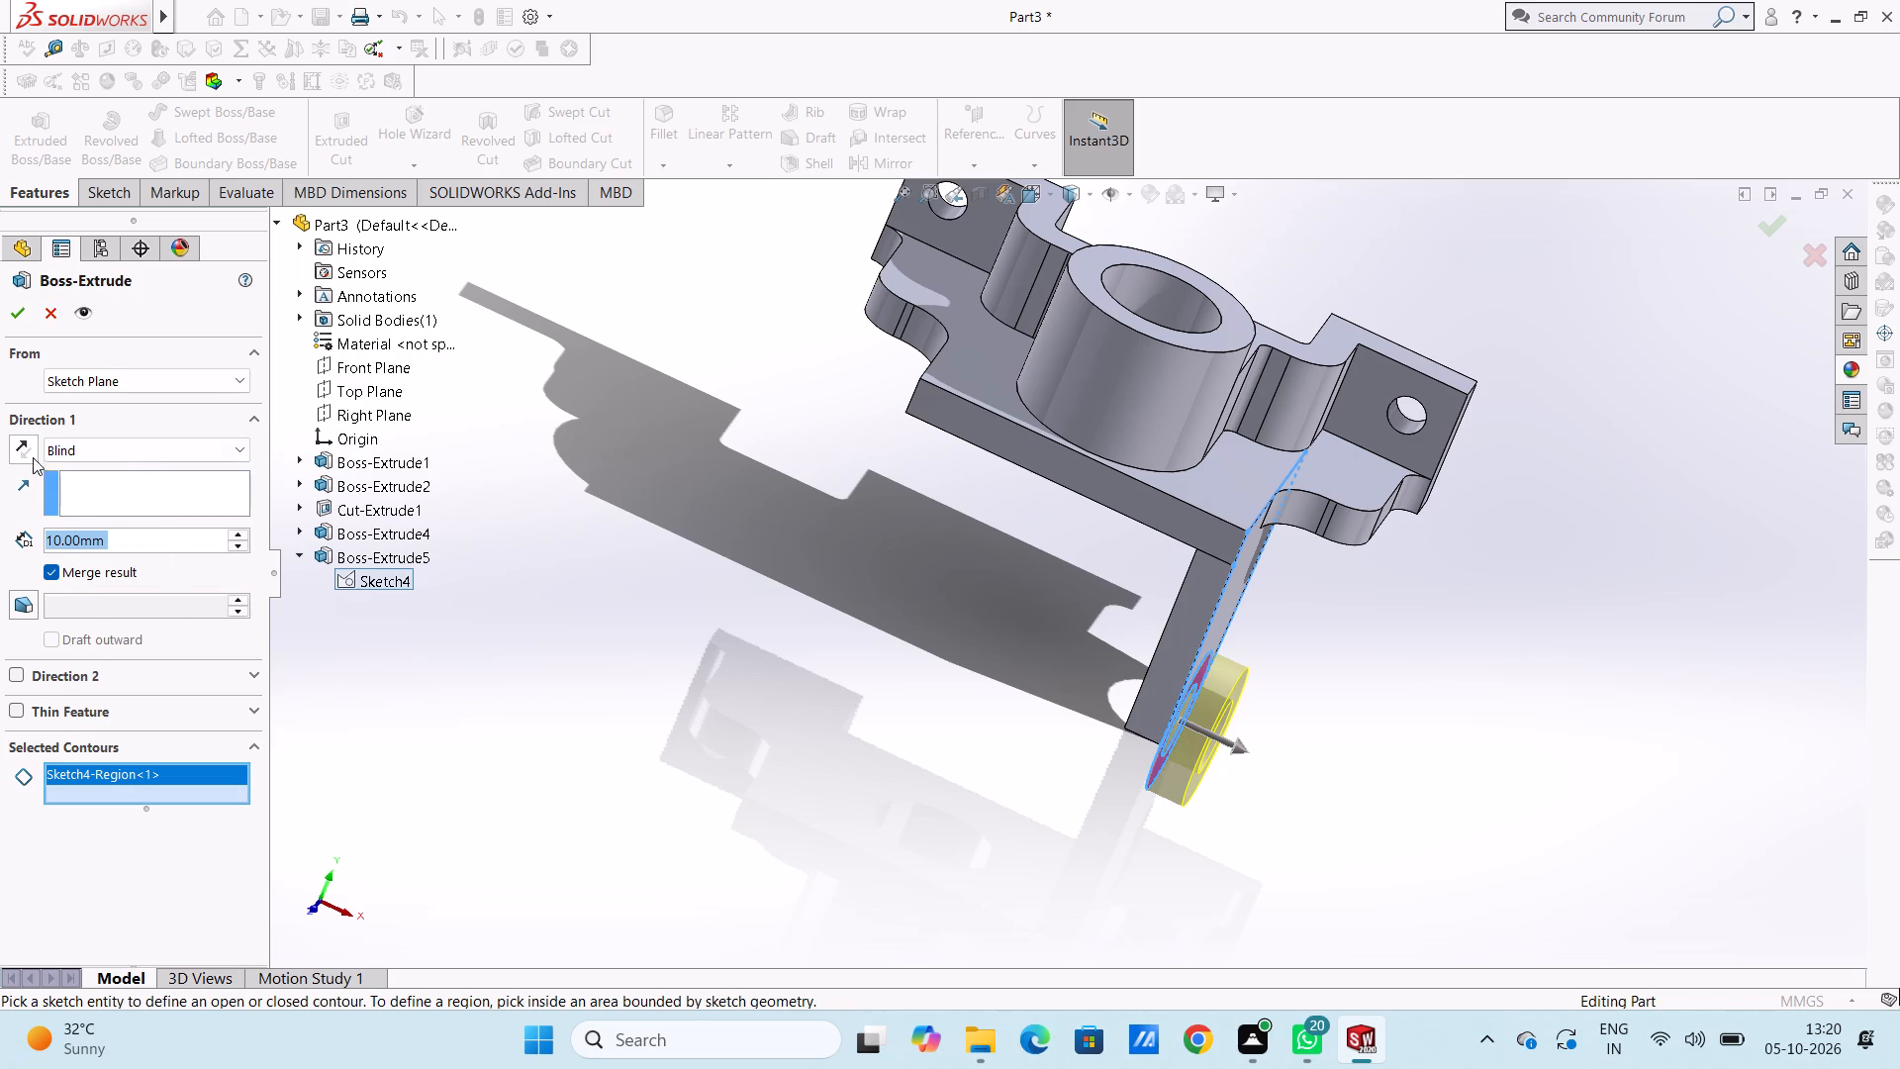
Reverse the ring's extrusion toward the web's side and extrude it 13 mm blind with merged result.
{"action": "left_click", "coordinate": [22, 442]}
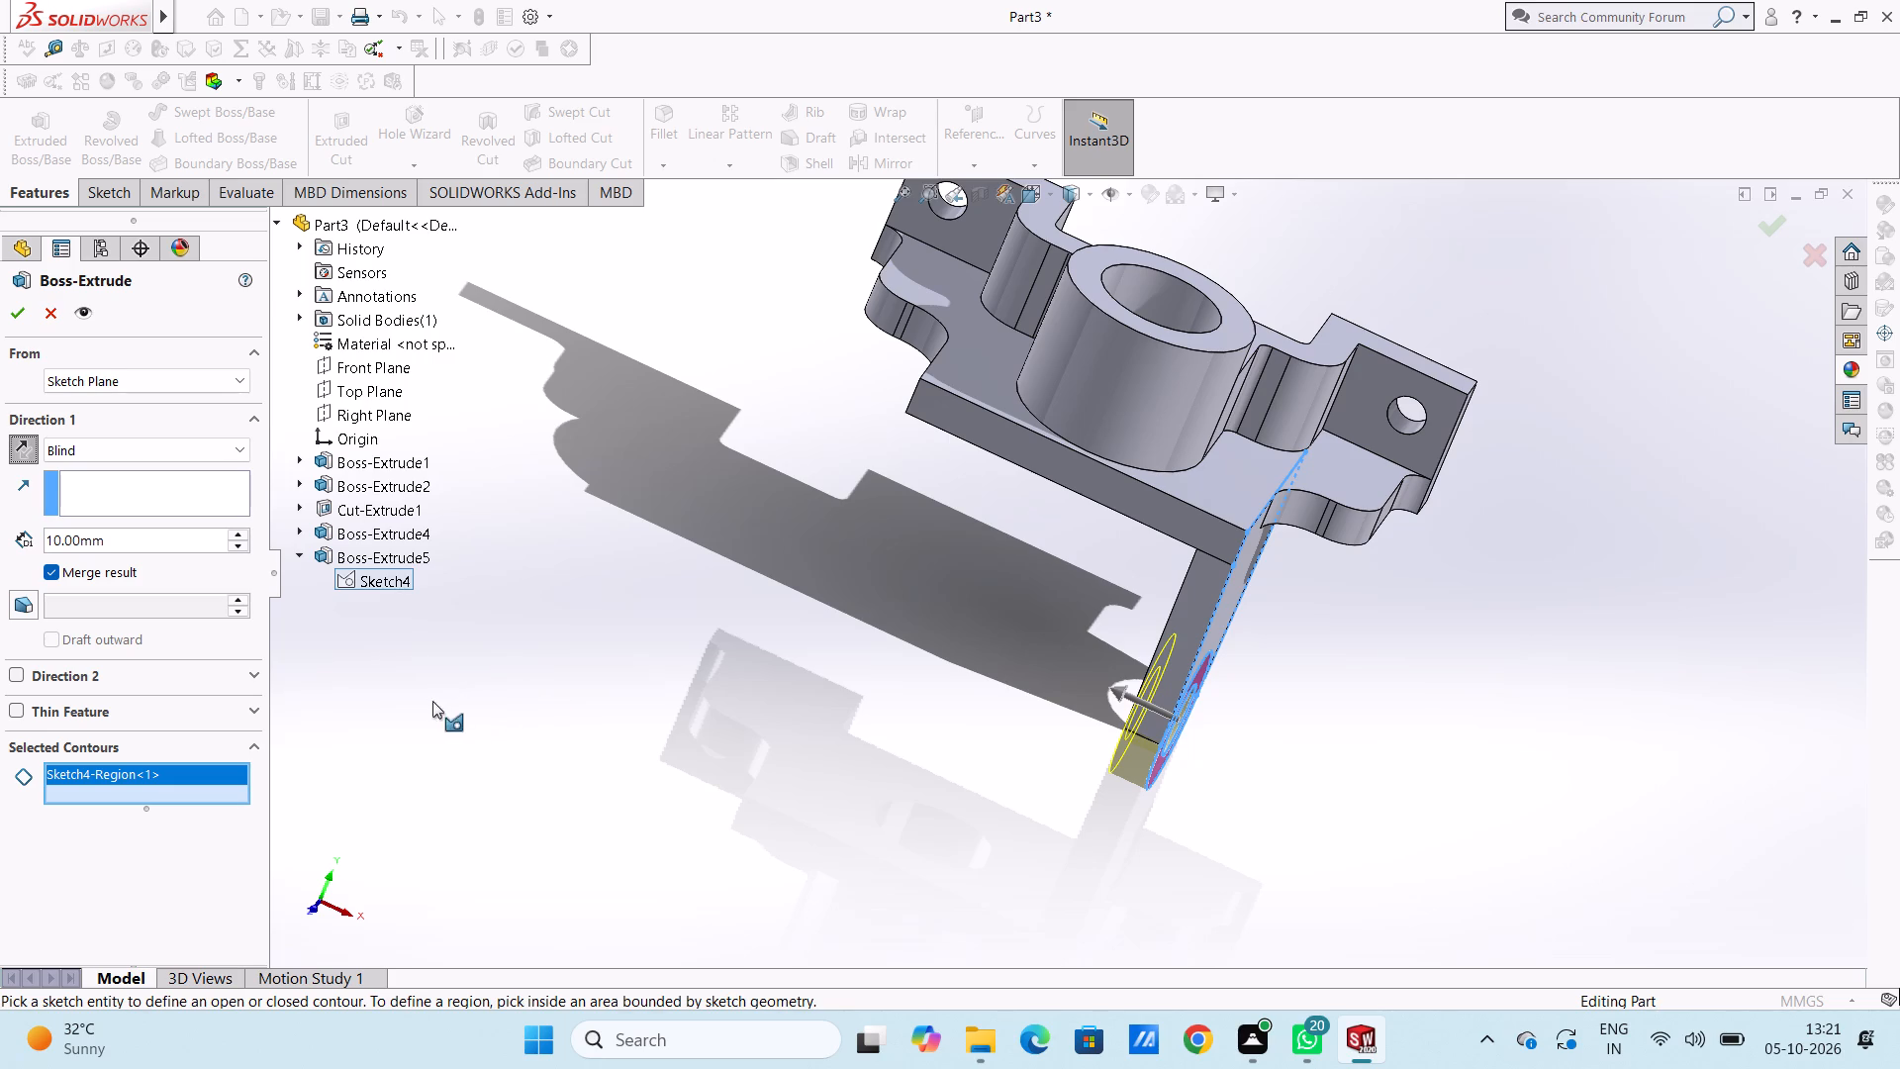
{"action": "double_click", "coordinate": [178, 536]}
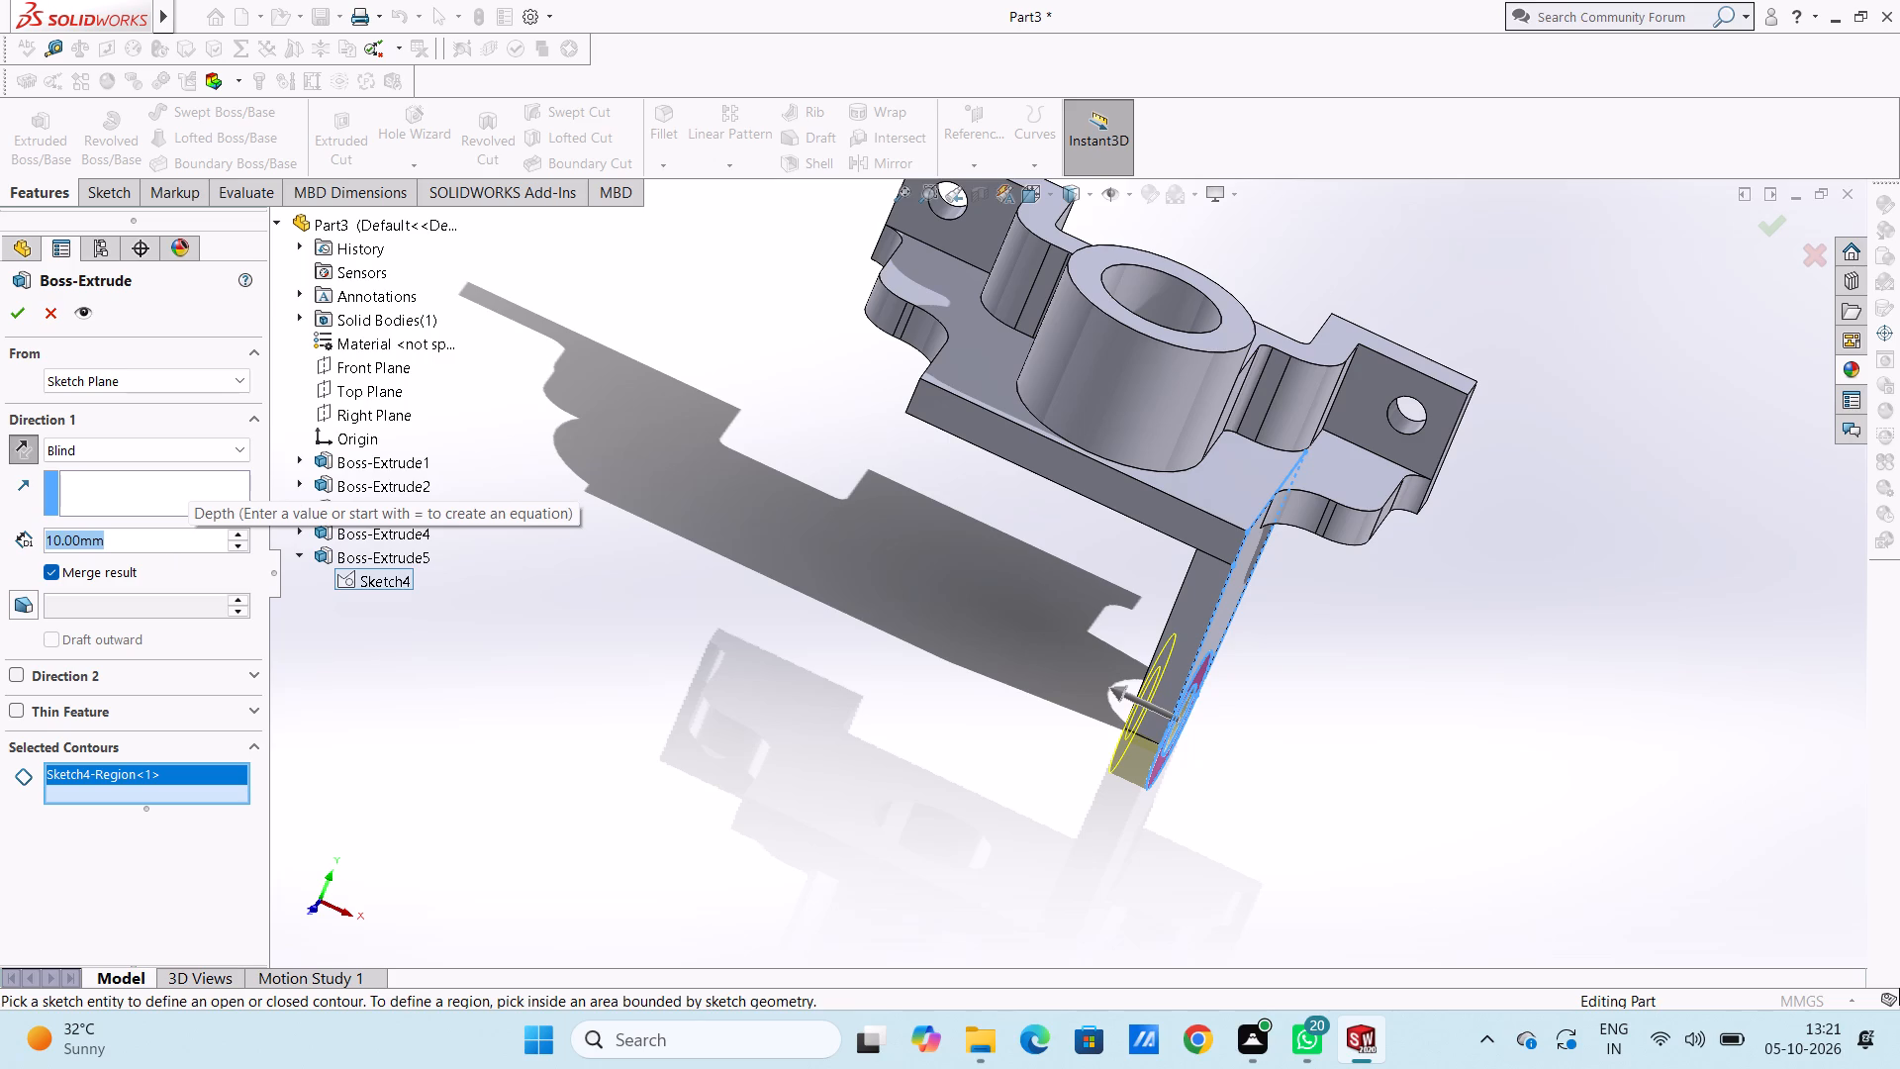
{"action": "key", "text": "1"}
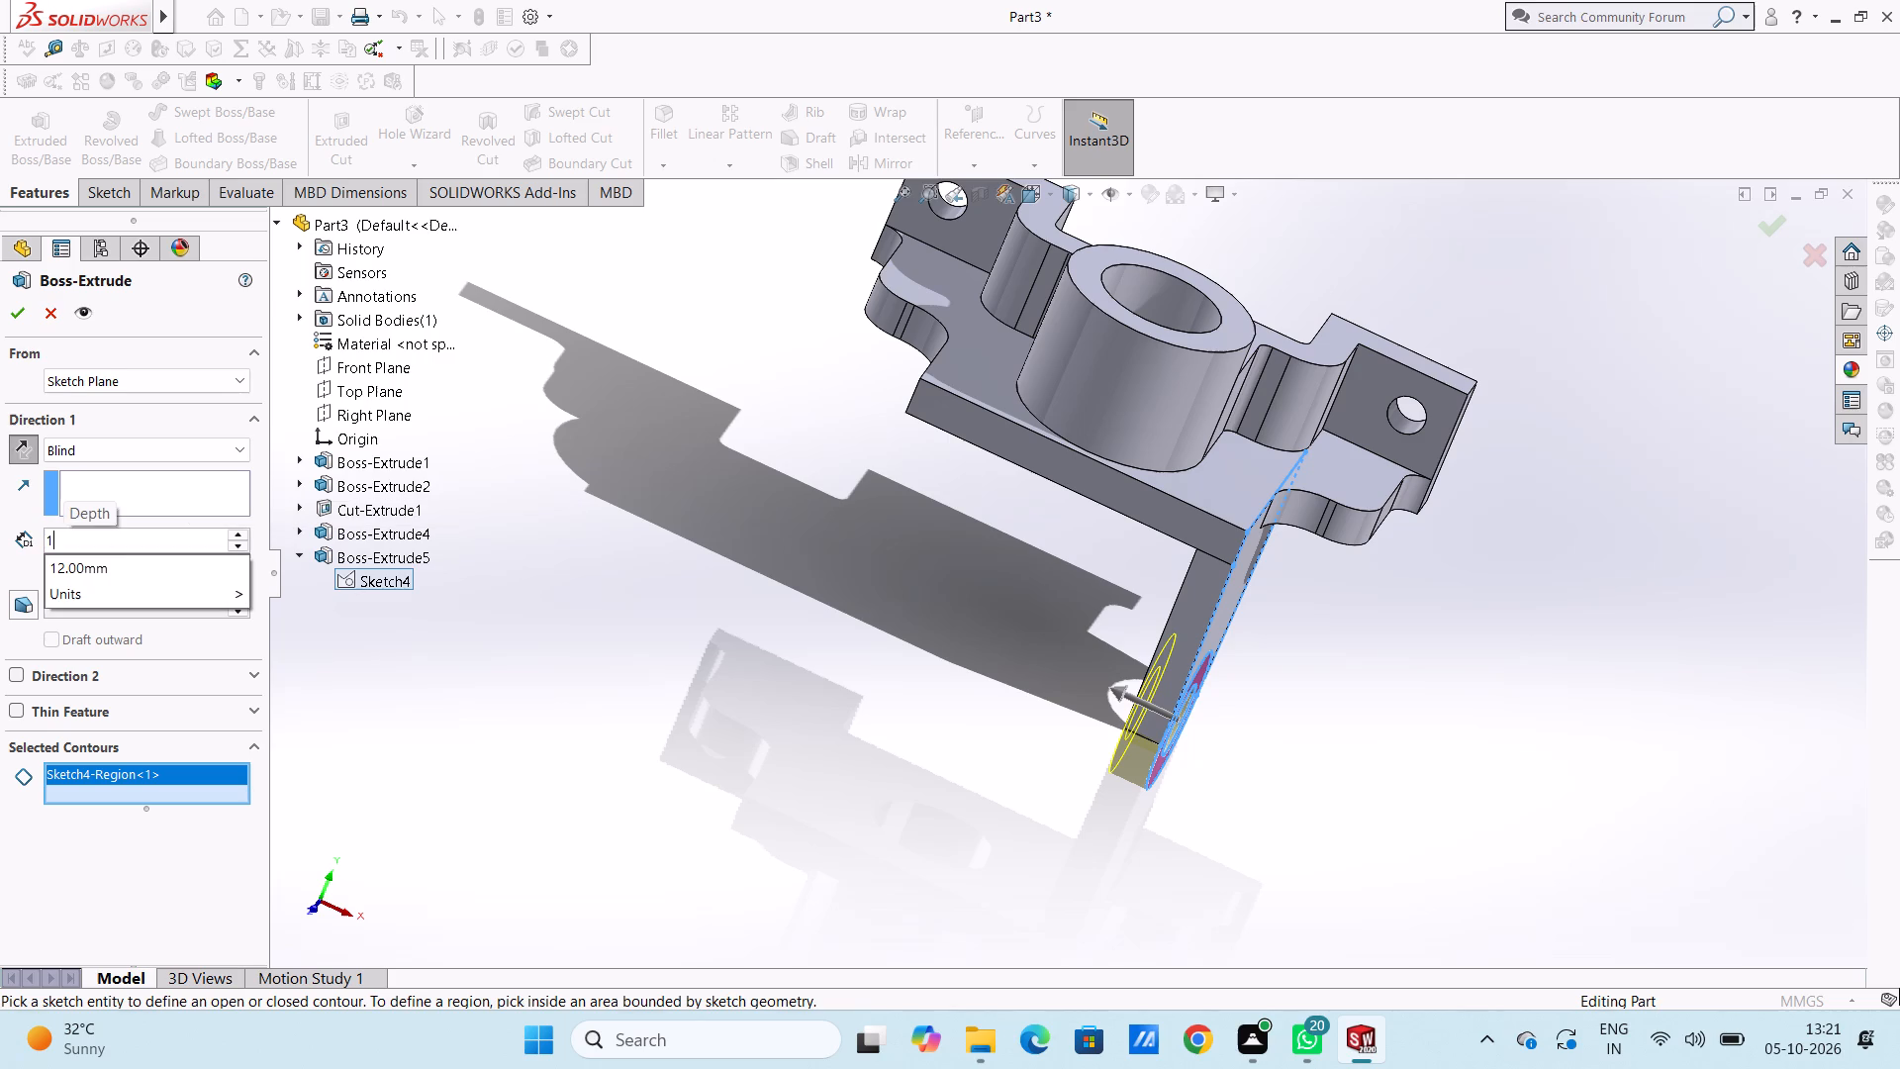
{"action": "key", "text": "3"}
{"action": "key", "text": "Return"}
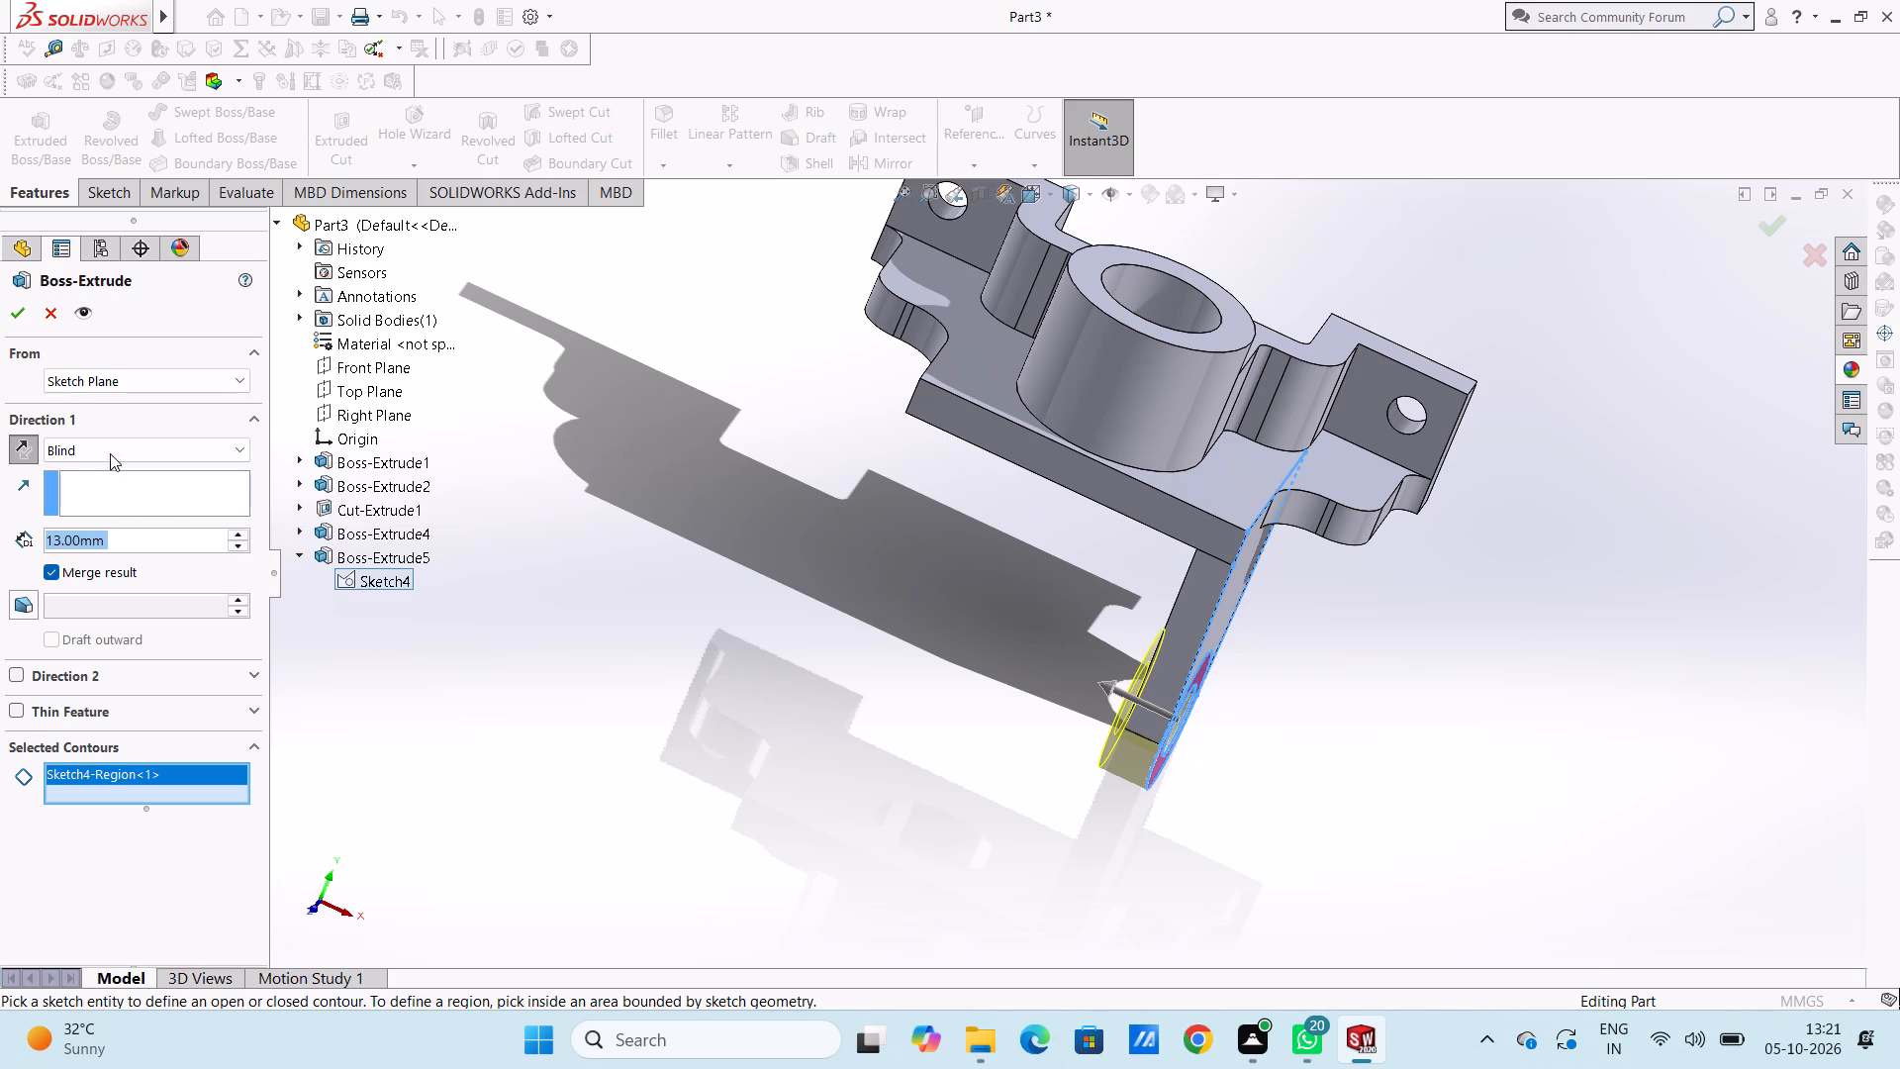
{"action": "left_click", "coordinate": [15, 313]}
{"action": "left_click", "coordinate": [664, 579]}
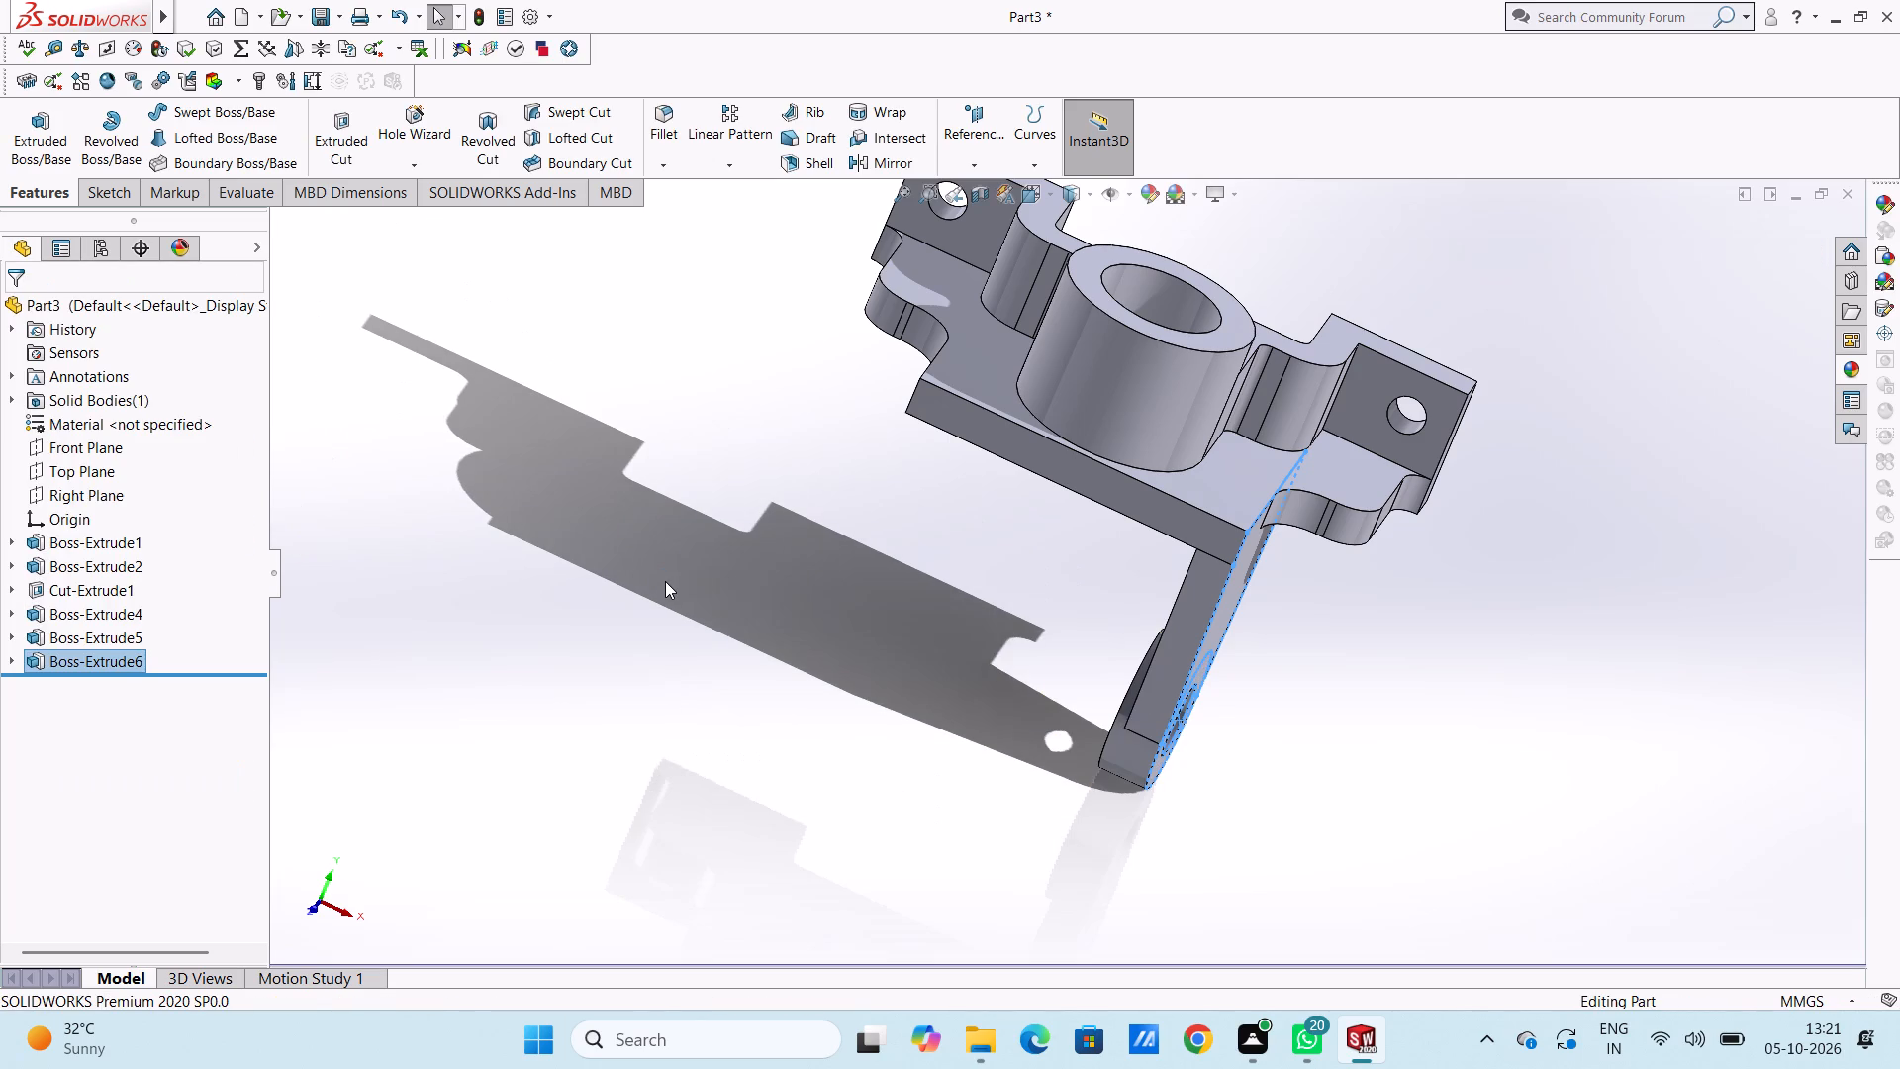
Sketch two circles on the web's flat outer face, concentric with the hole, with radii of 10 mm and 19 mm.
{"action": "middle_click_drag", "start_coordinate": [667, 583], "coordinate": [635, 554]}
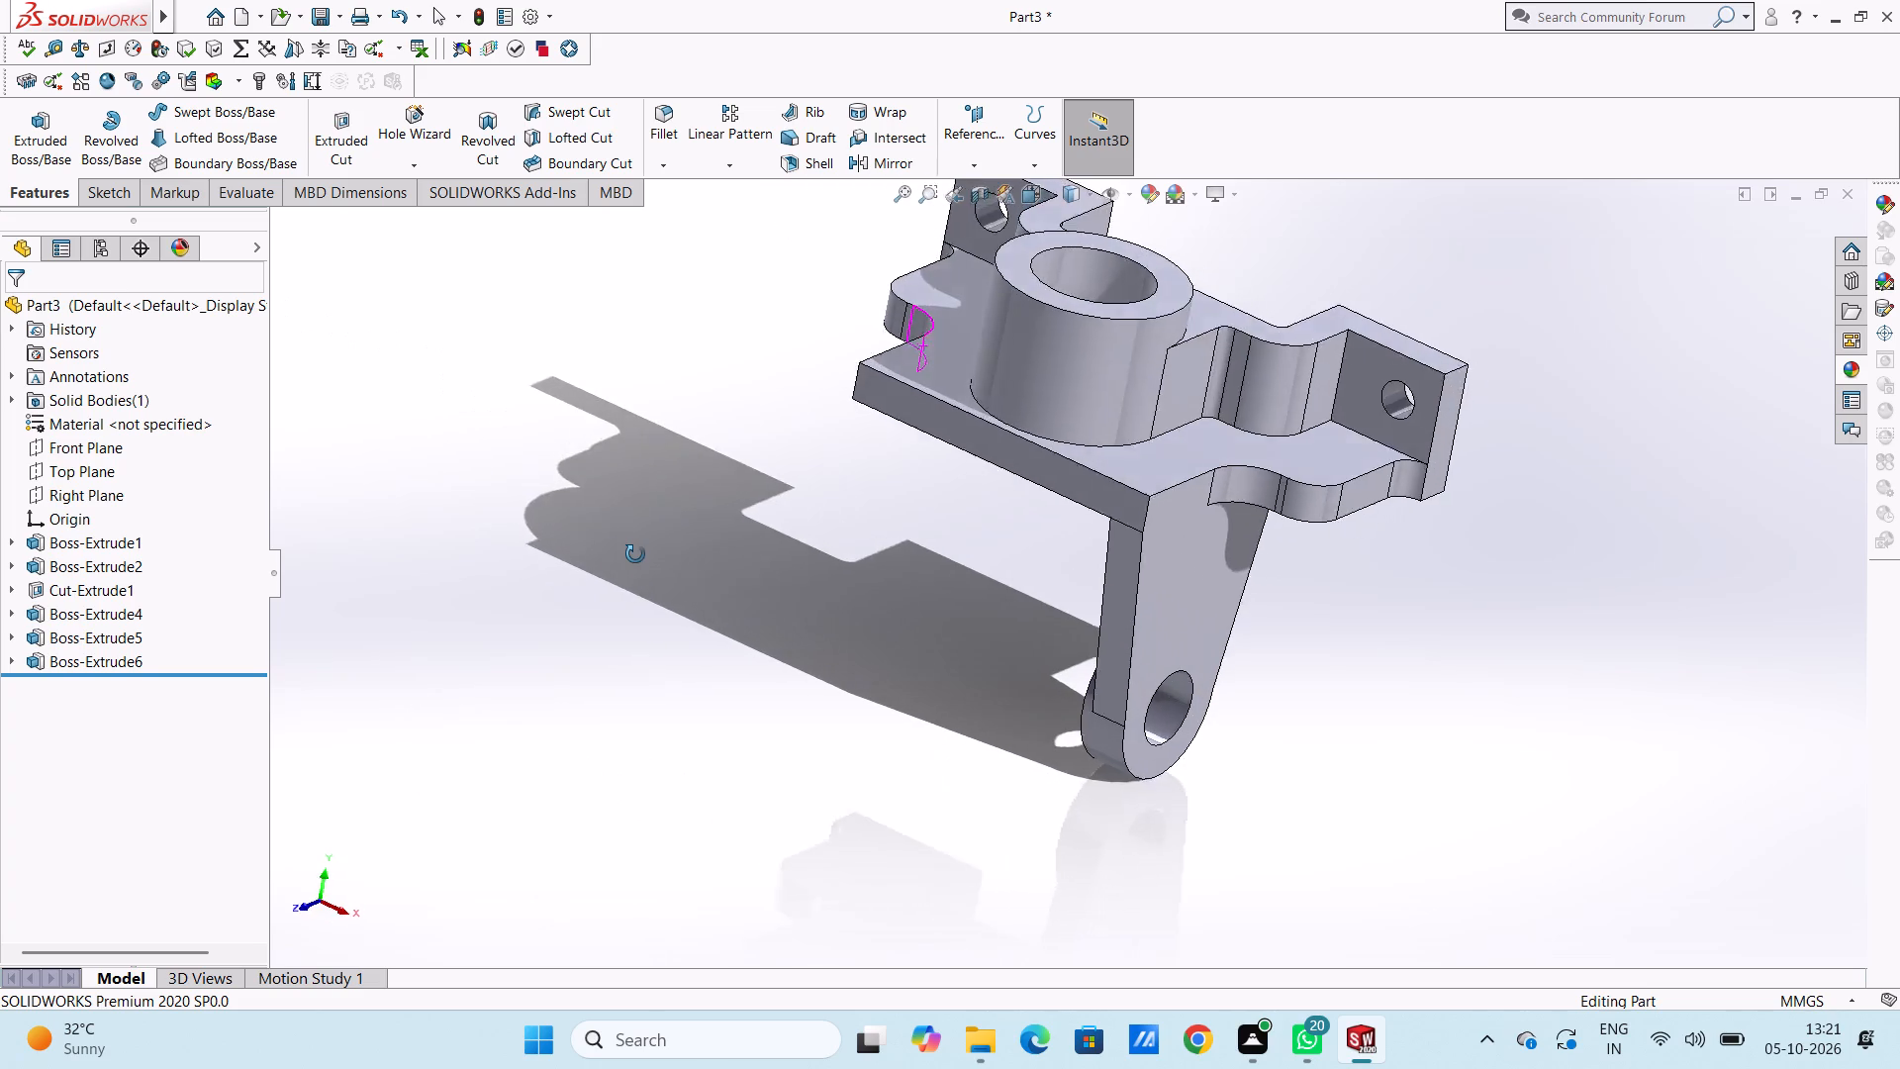
{"action": "middle_click_drag", "start_coordinate": [635, 554], "coordinate": [568, 493]}
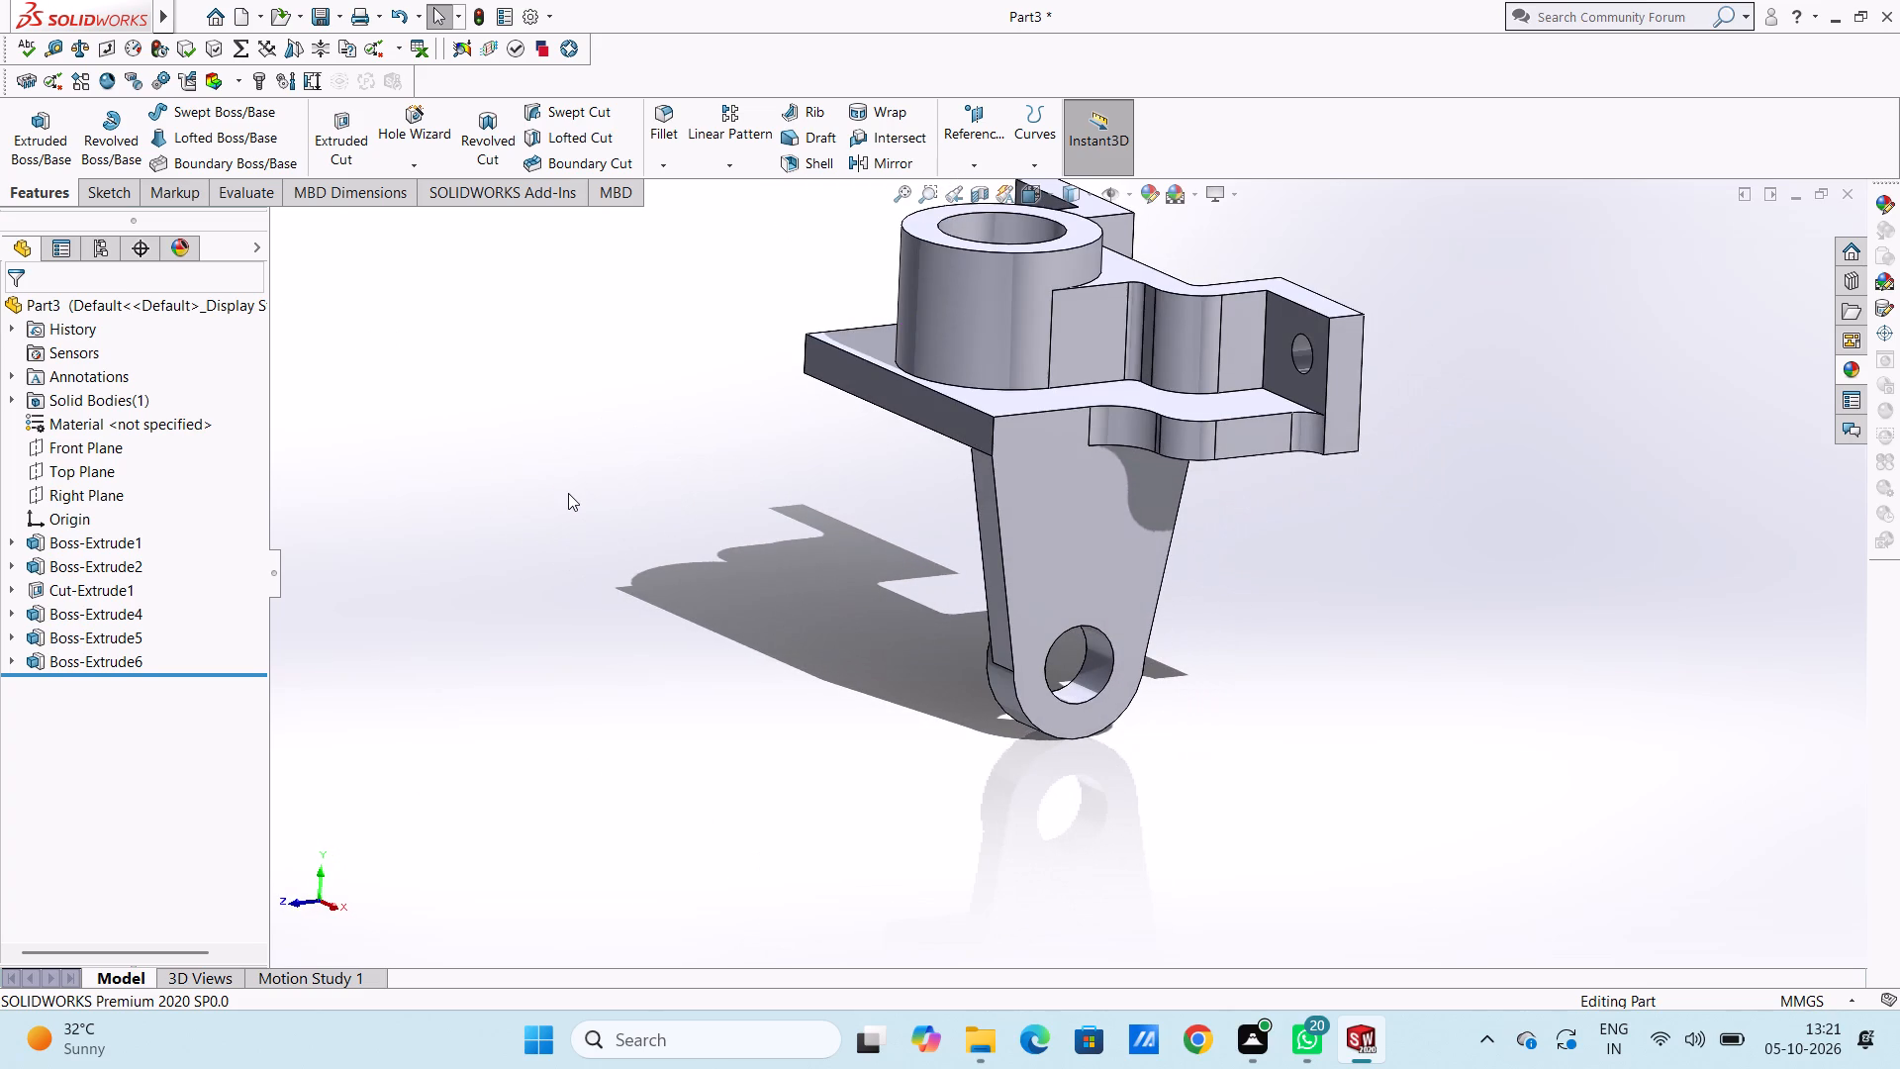
{"action": "key", "text": "ctrl+4"}
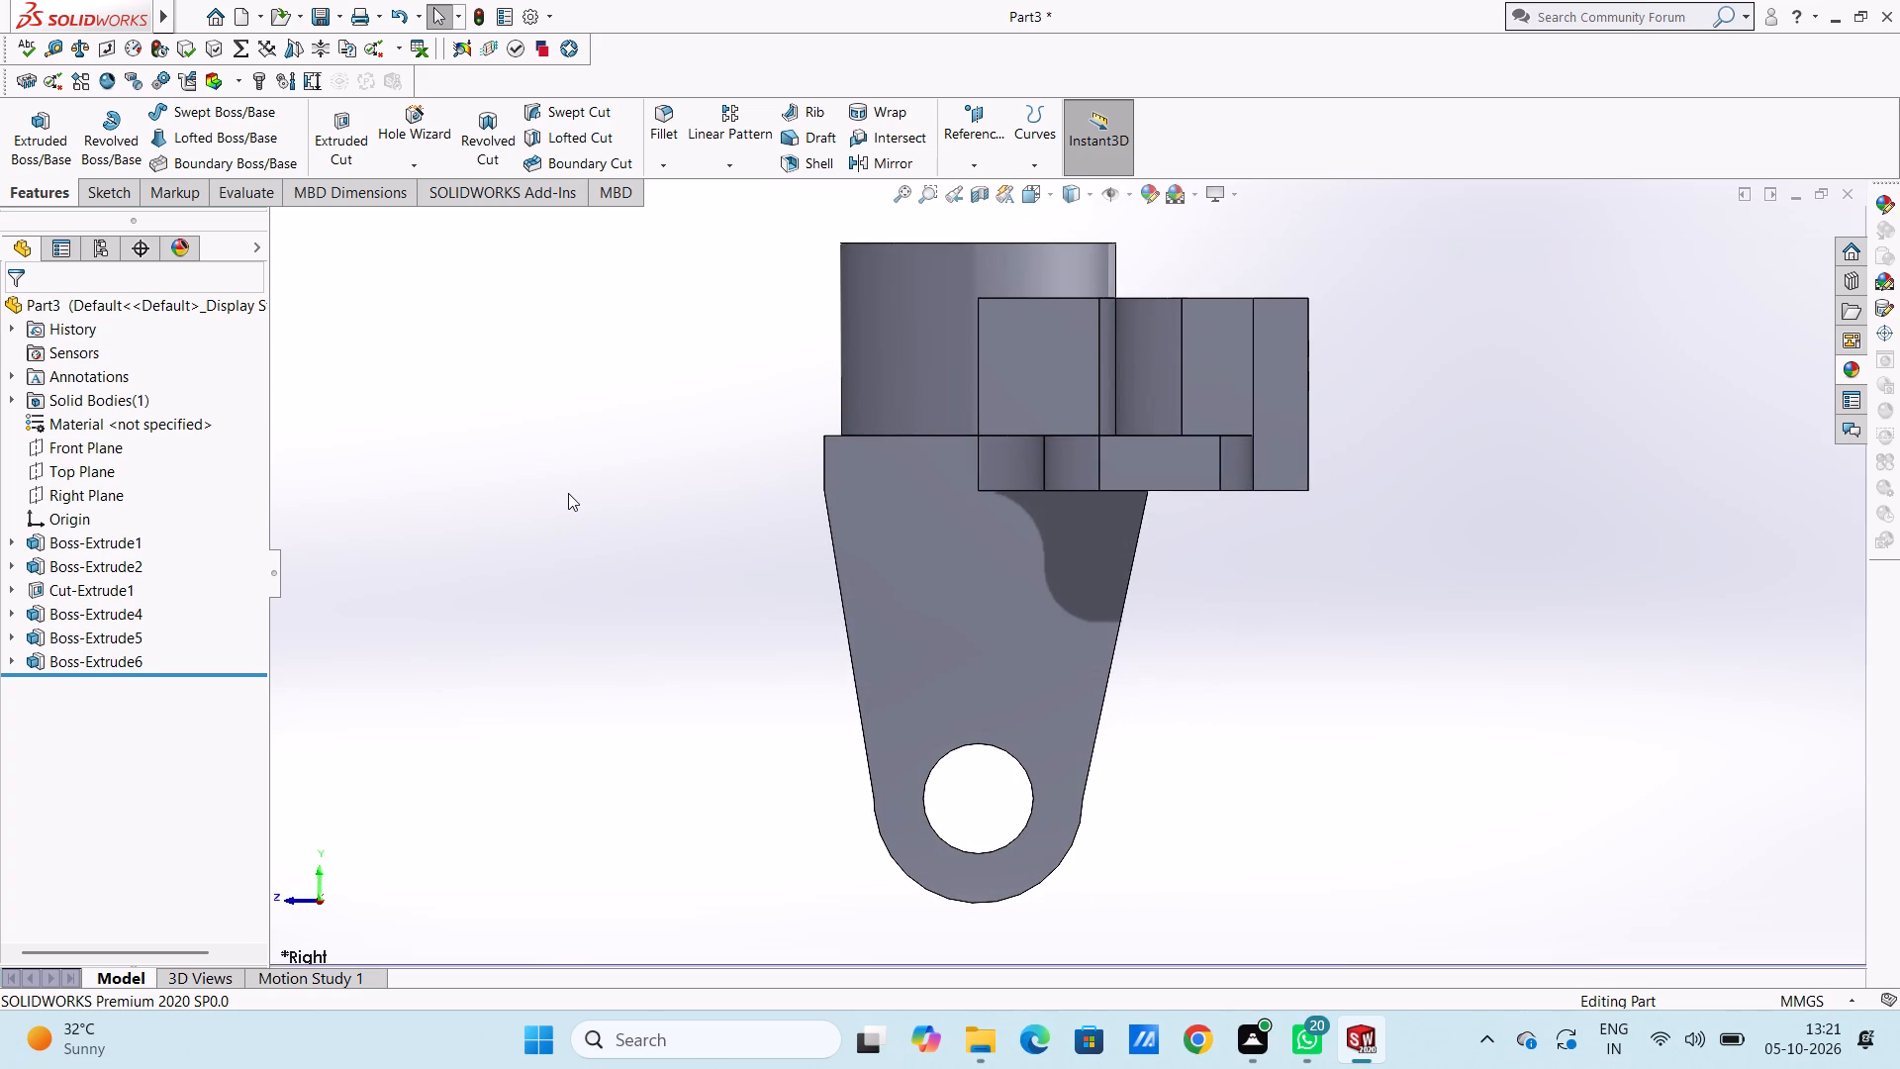
{"action": "scroll", "coordinate": [728, 598], "scroll_direction": "up", "scroll_amount": 3}
{"action": "scroll", "coordinate": [1081, 687], "scroll_direction": "down", "scroll_amount": 2}
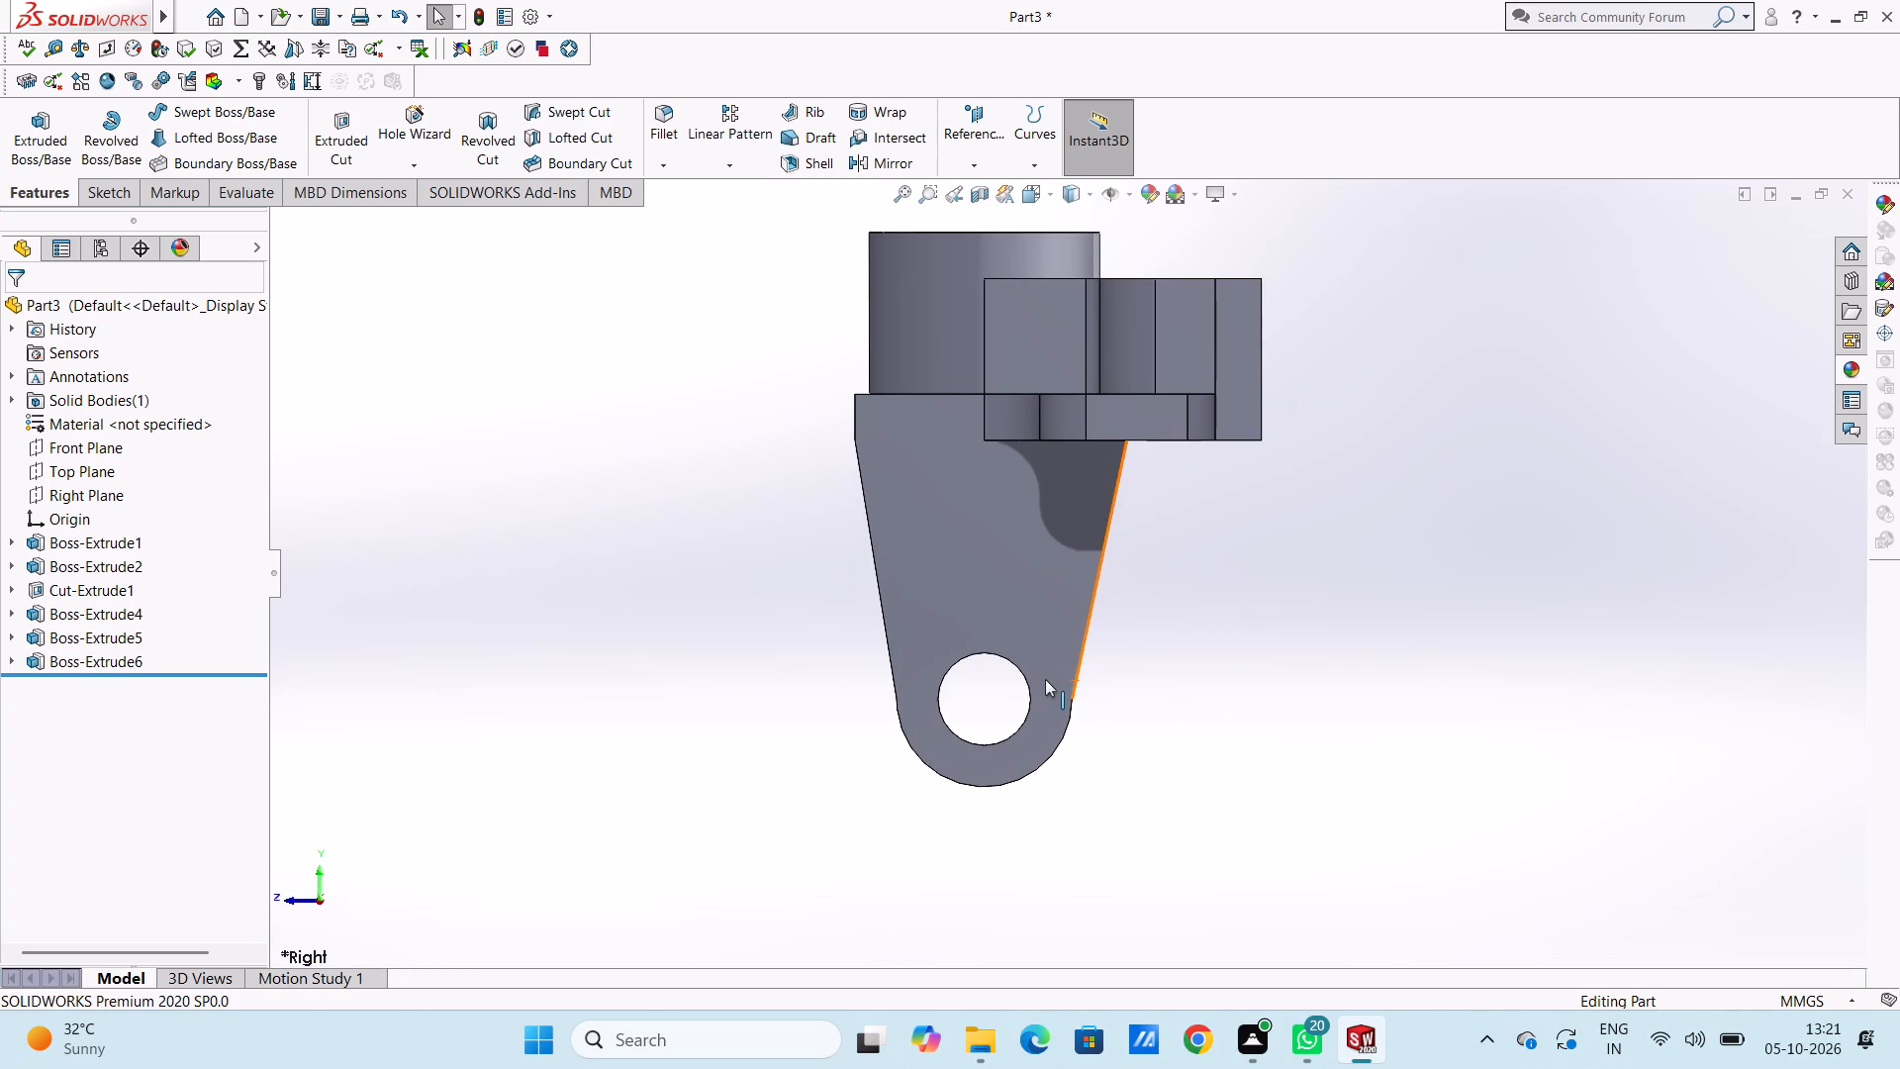
{"action": "left_click", "coordinate": [1045, 674]}
{"action": "left_click", "coordinate": [1131, 620]}
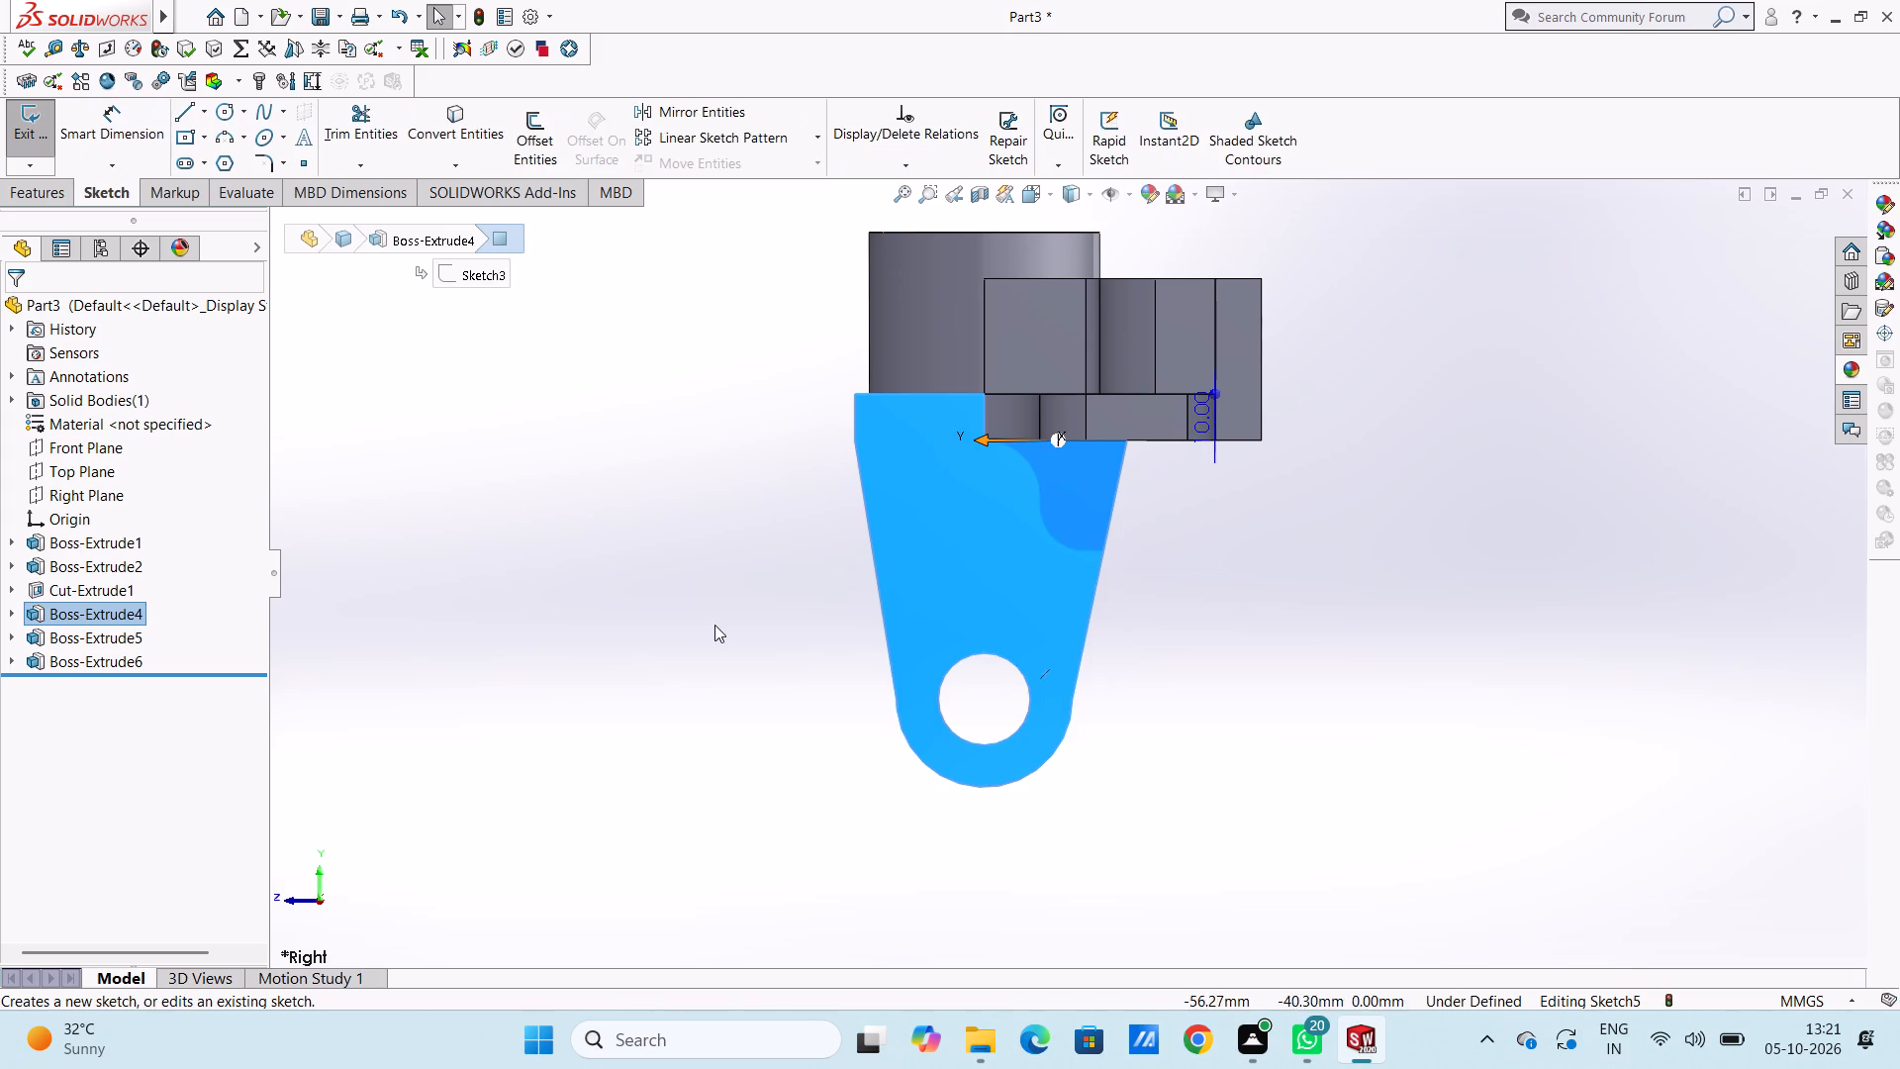
{"action": "left_click", "coordinate": [714, 625]}
{"action": "left_click", "coordinate": [224, 117]}
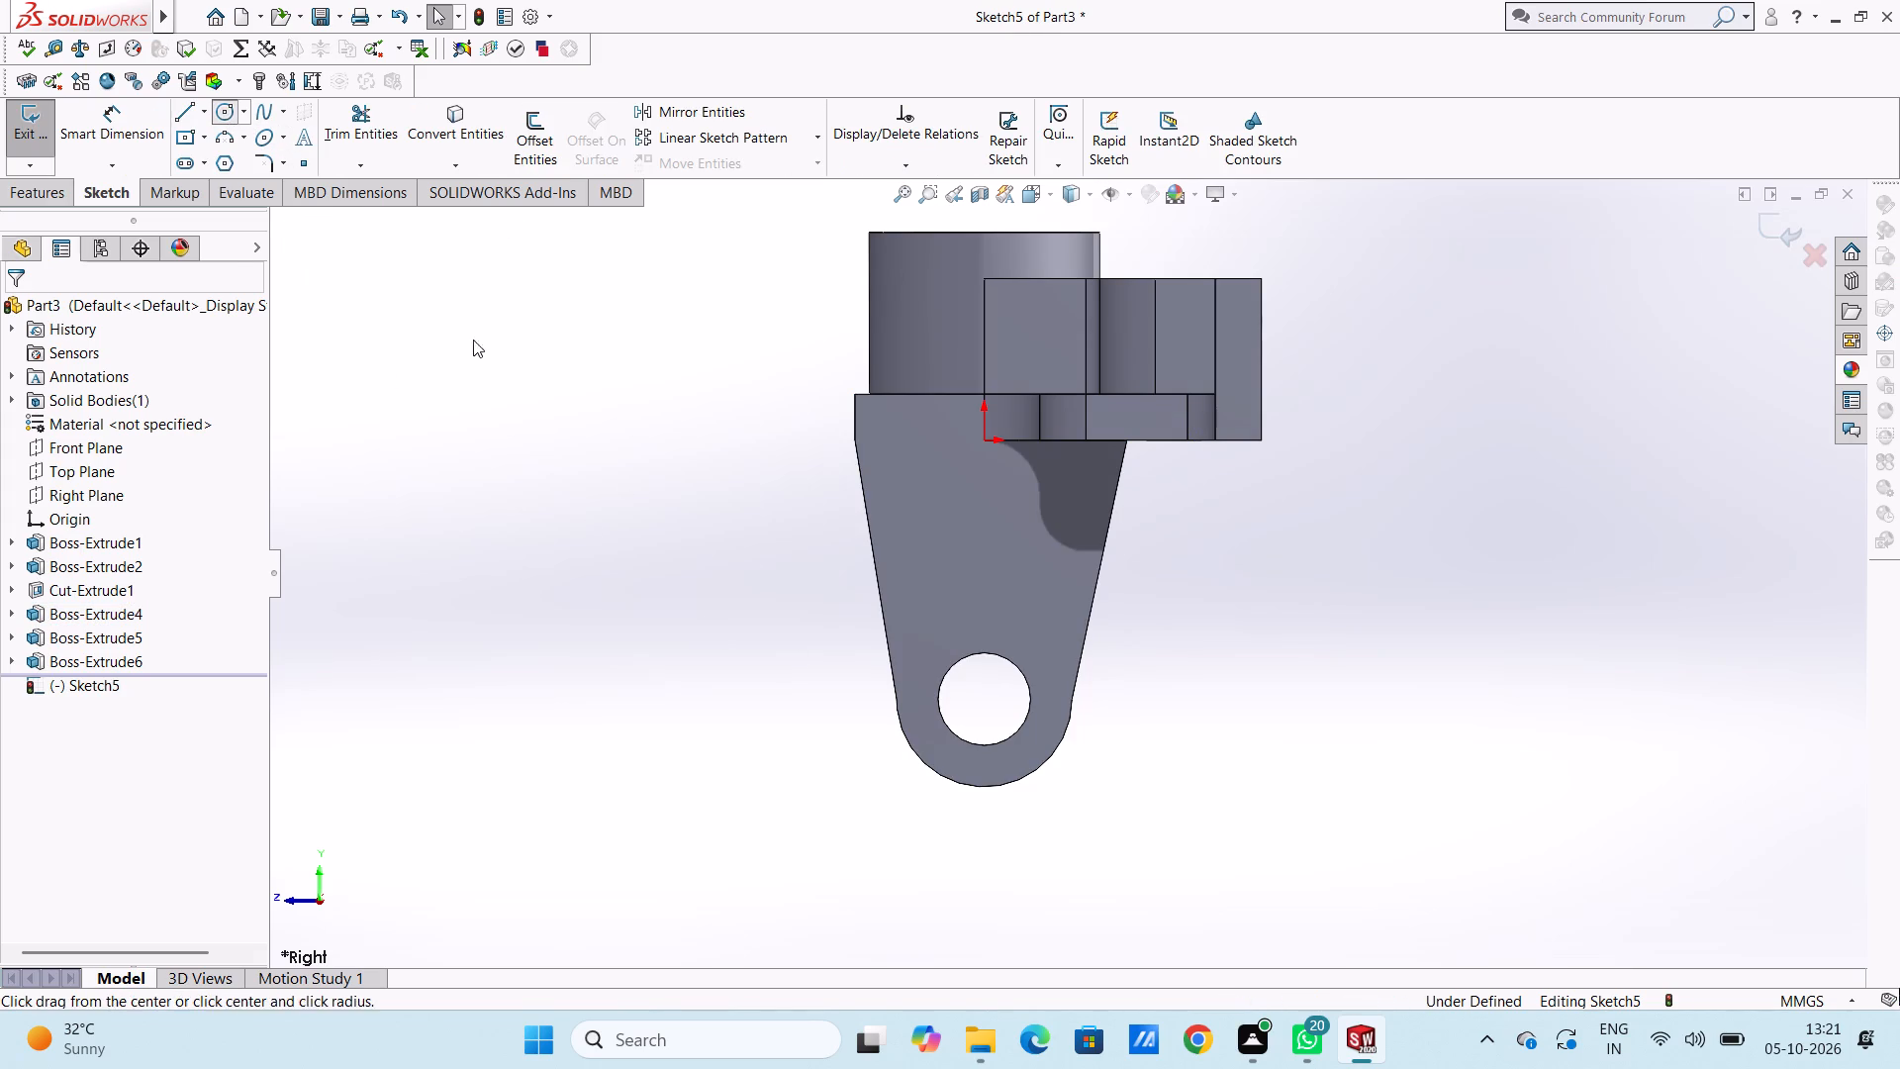
{"action": "left_click", "coordinate": [982, 698]}
{"action": "left_click", "coordinate": [1006, 743]}
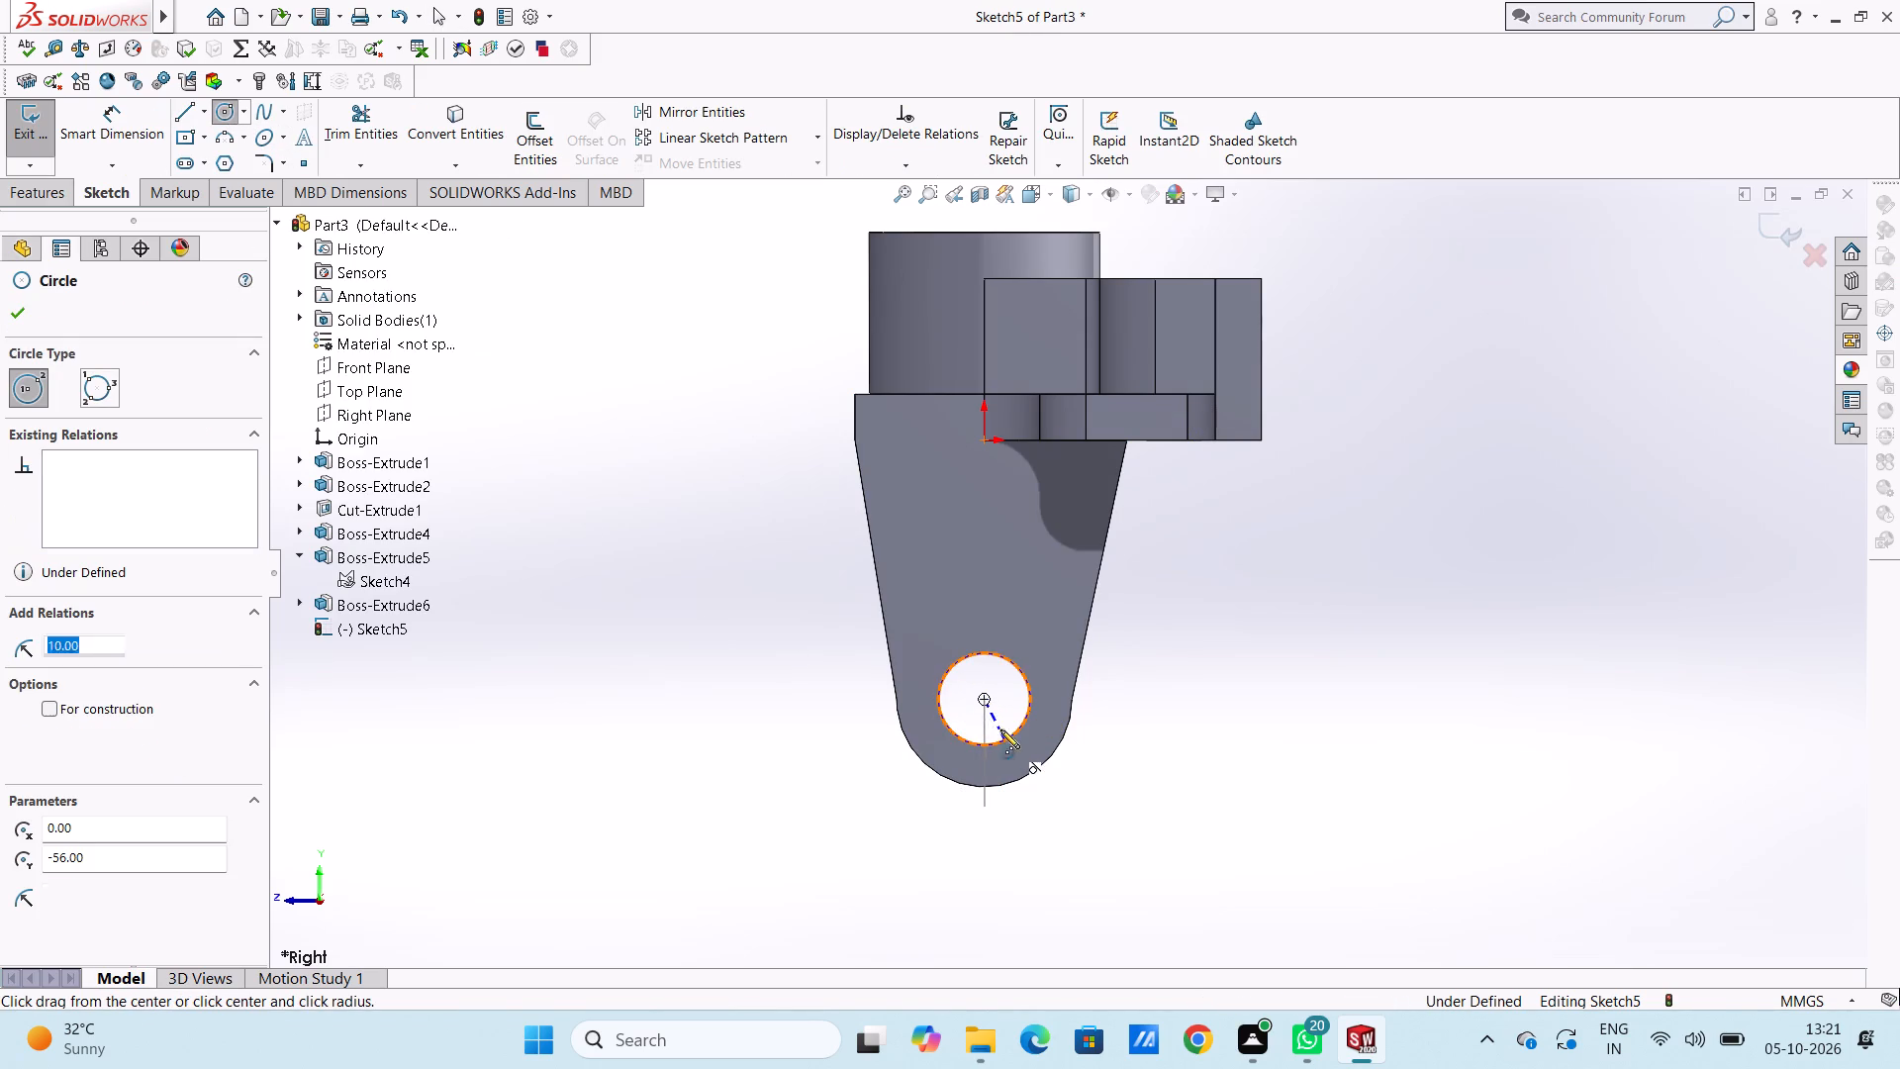
{"action": "left_click", "coordinate": [984, 696]}
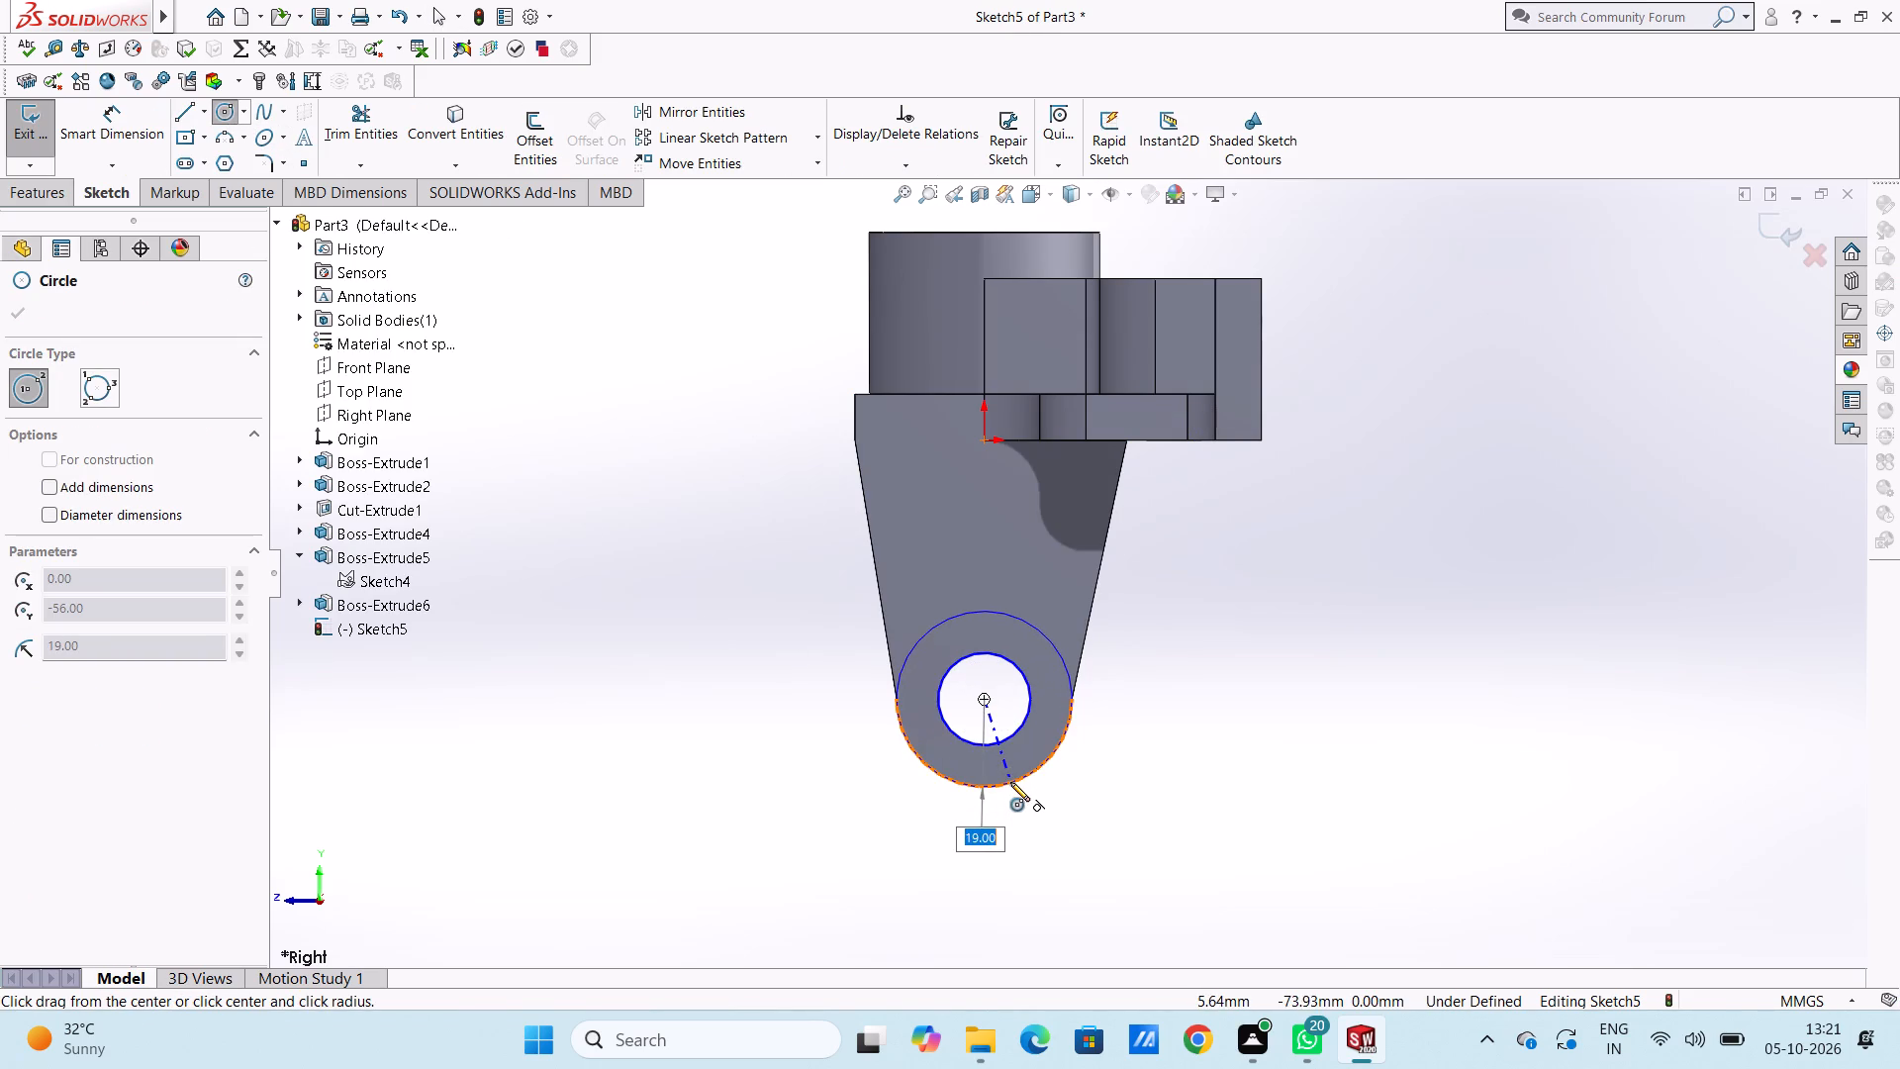
{"action": "left_click", "coordinate": [1010, 782]}
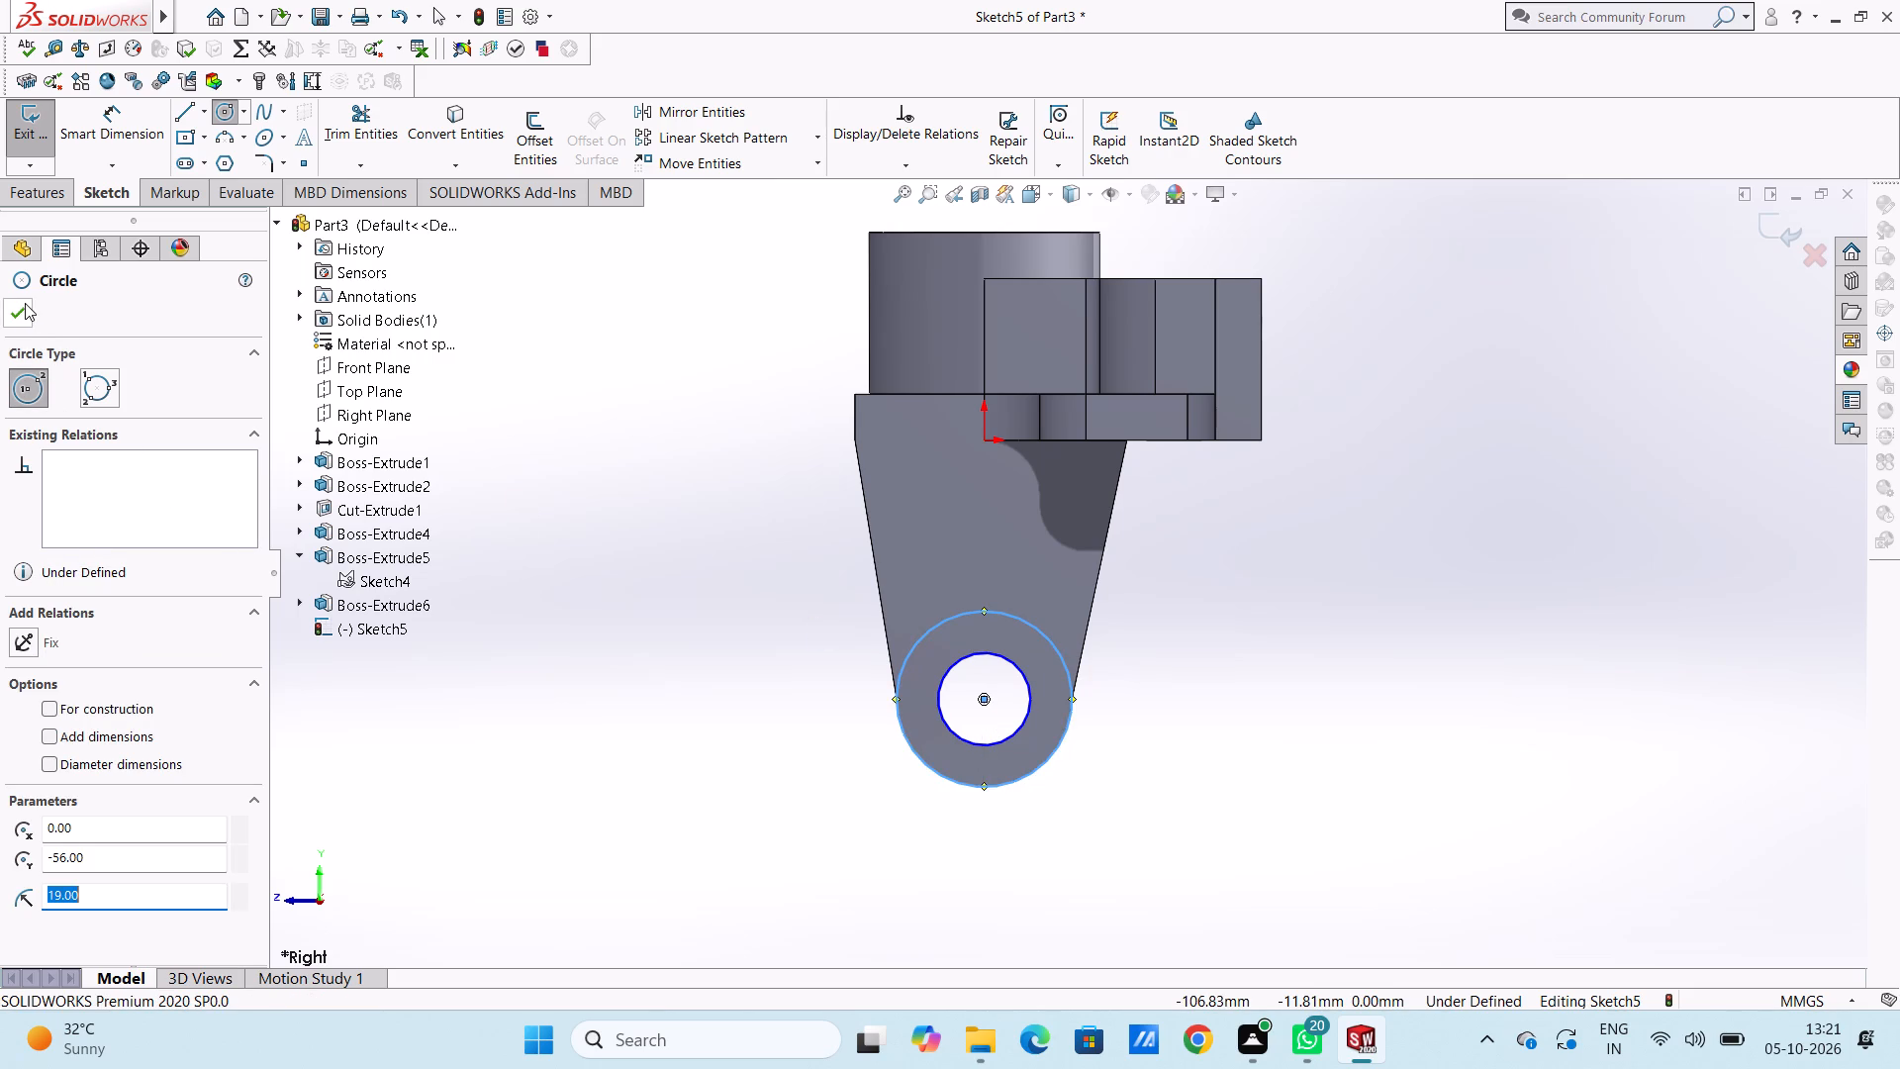
{"action": "left_click", "coordinate": [25, 303]}
Dimension the outer circle's diameter as 38 mm and the inner circle's diameter as 20 mm.
{"action": "left_click", "coordinate": [101, 137]}
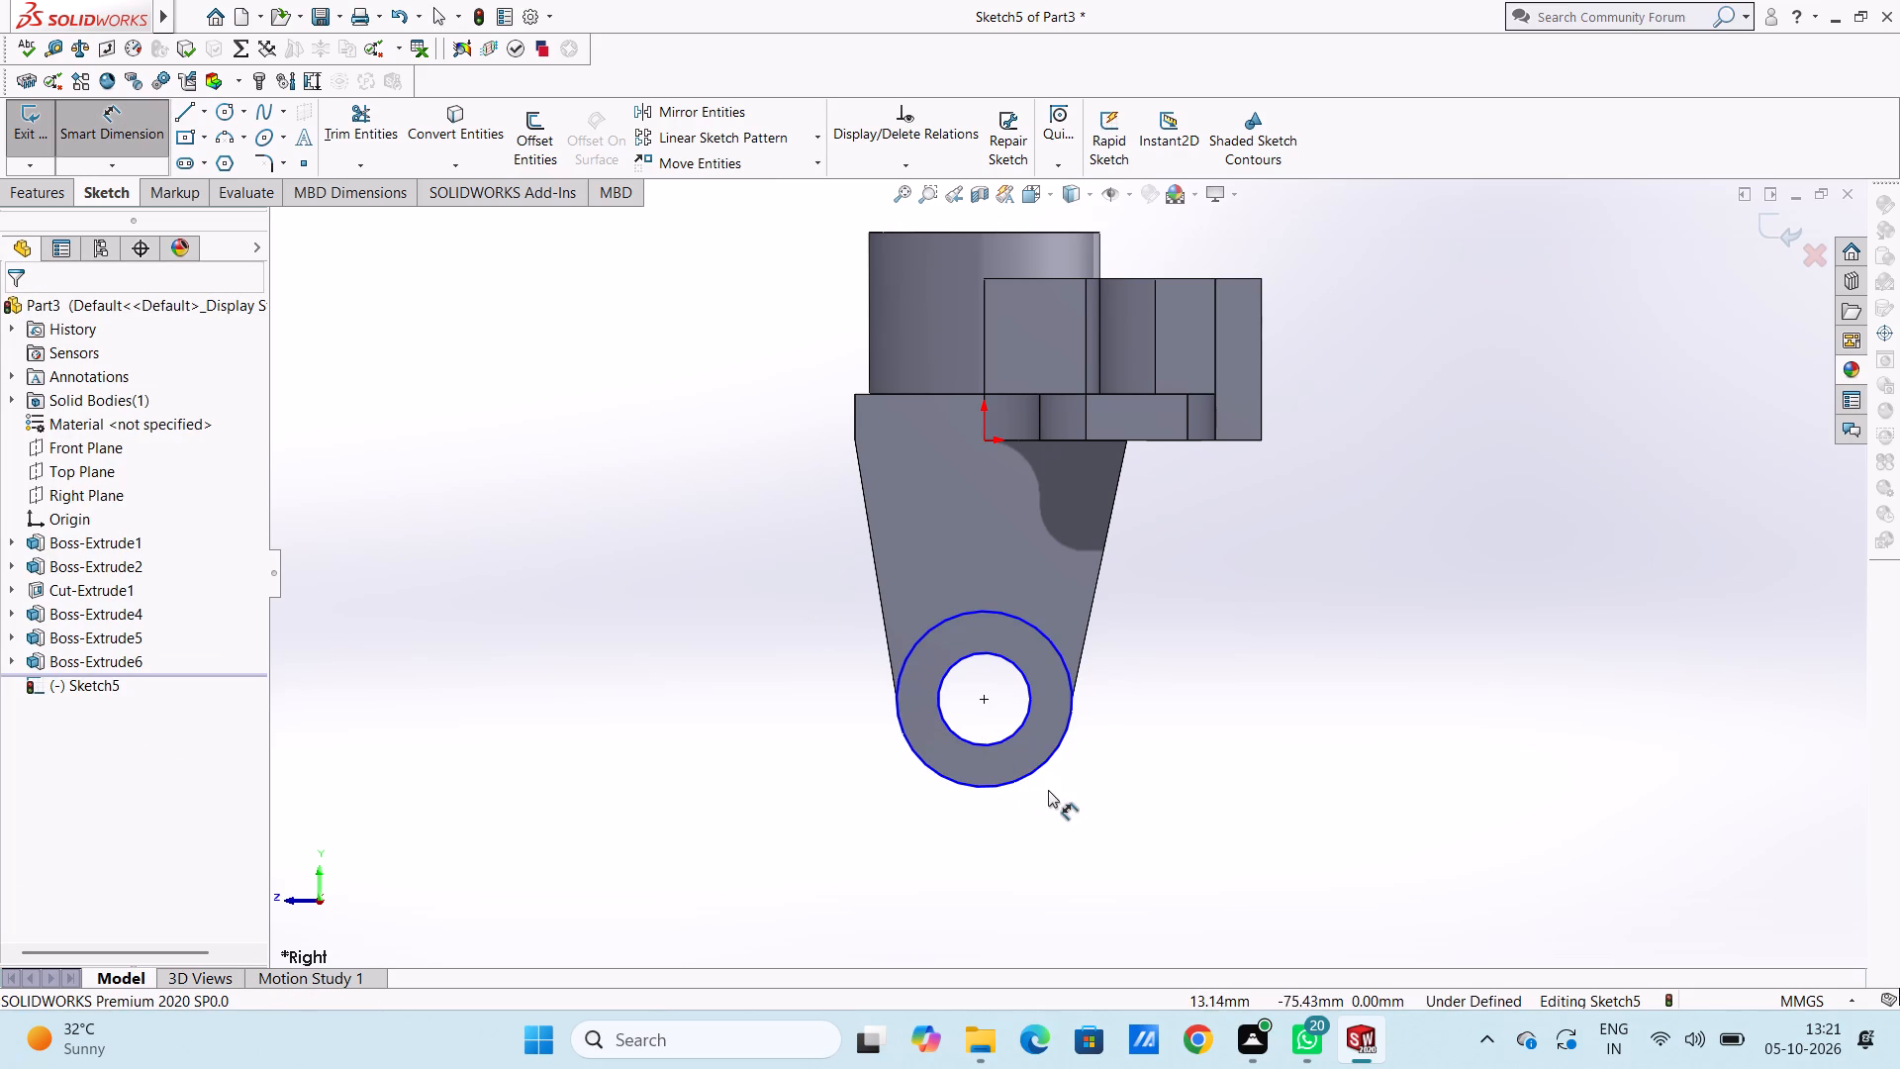
{"action": "left_click", "coordinate": [1048, 767]}
{"action": "left_click", "coordinate": [1234, 860]}
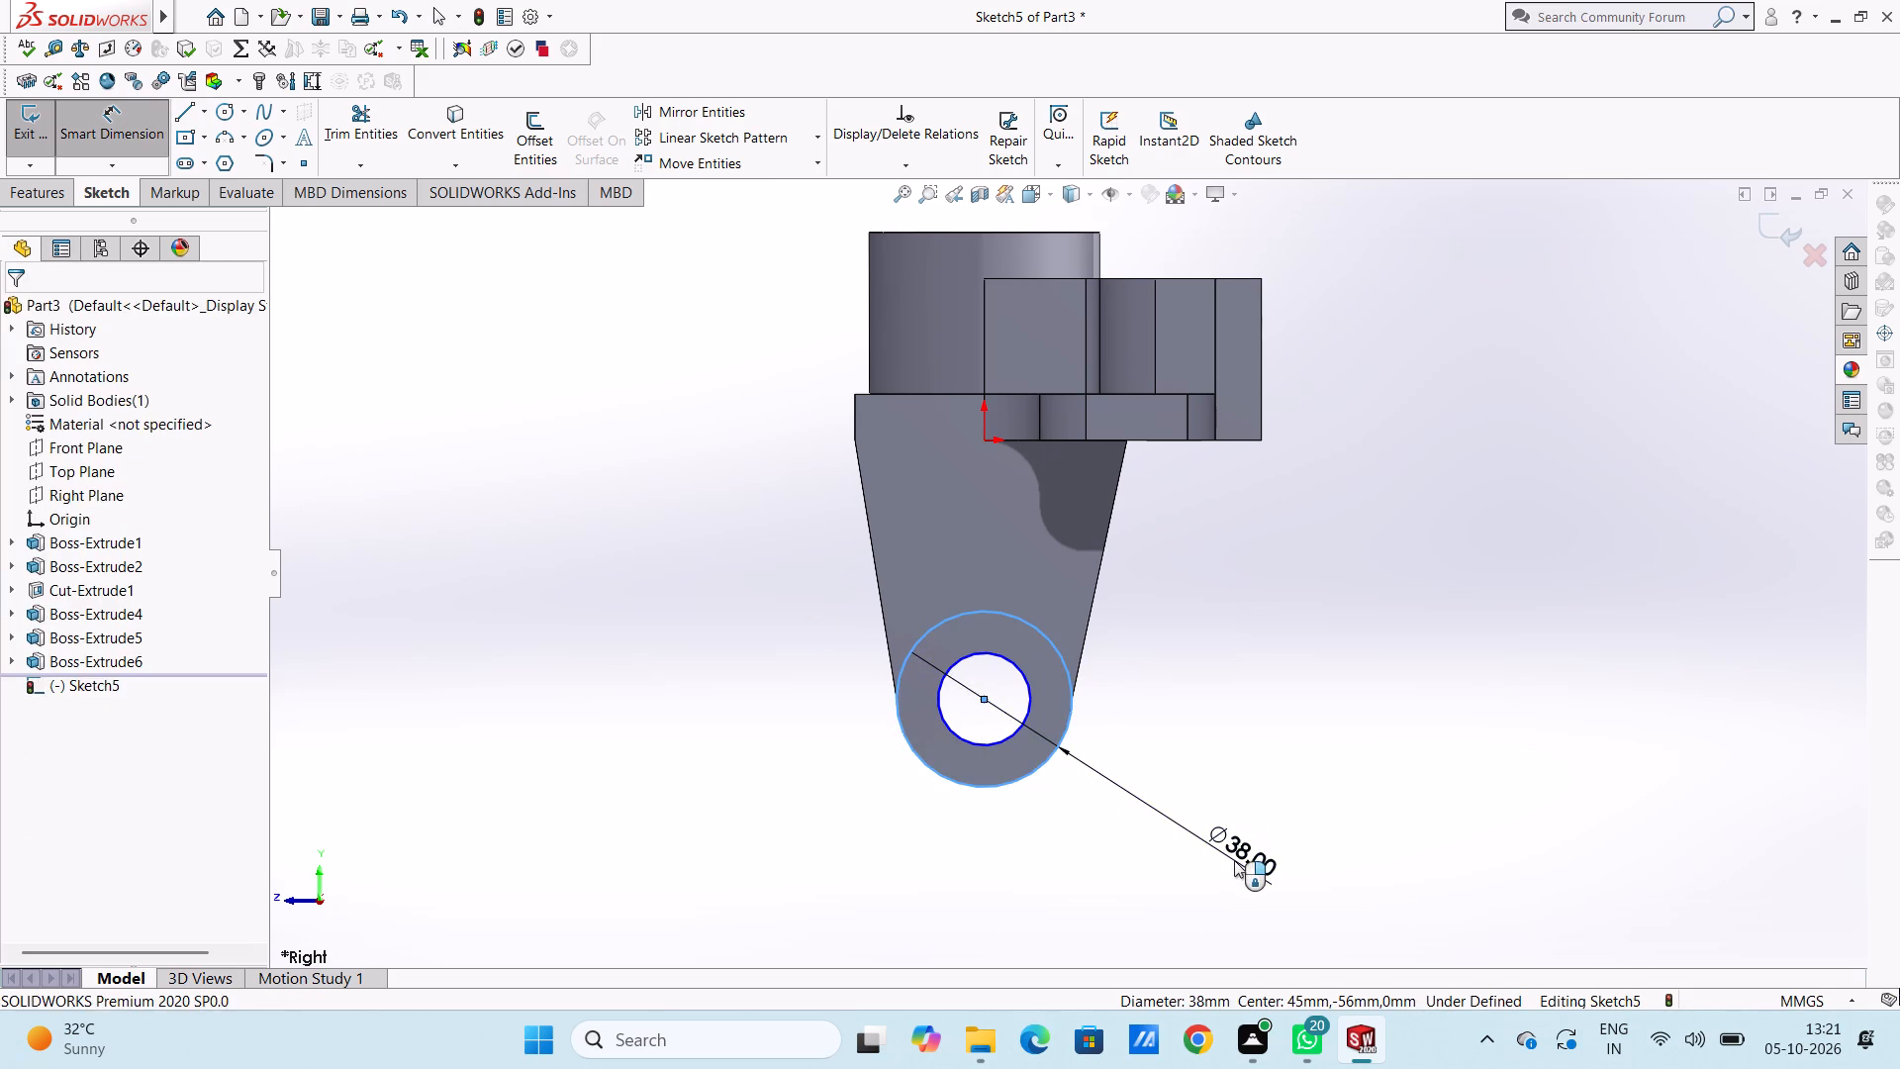
{"action": "left_click", "coordinate": [1152, 828]}
{"action": "left_click", "coordinate": [1084, 841]}
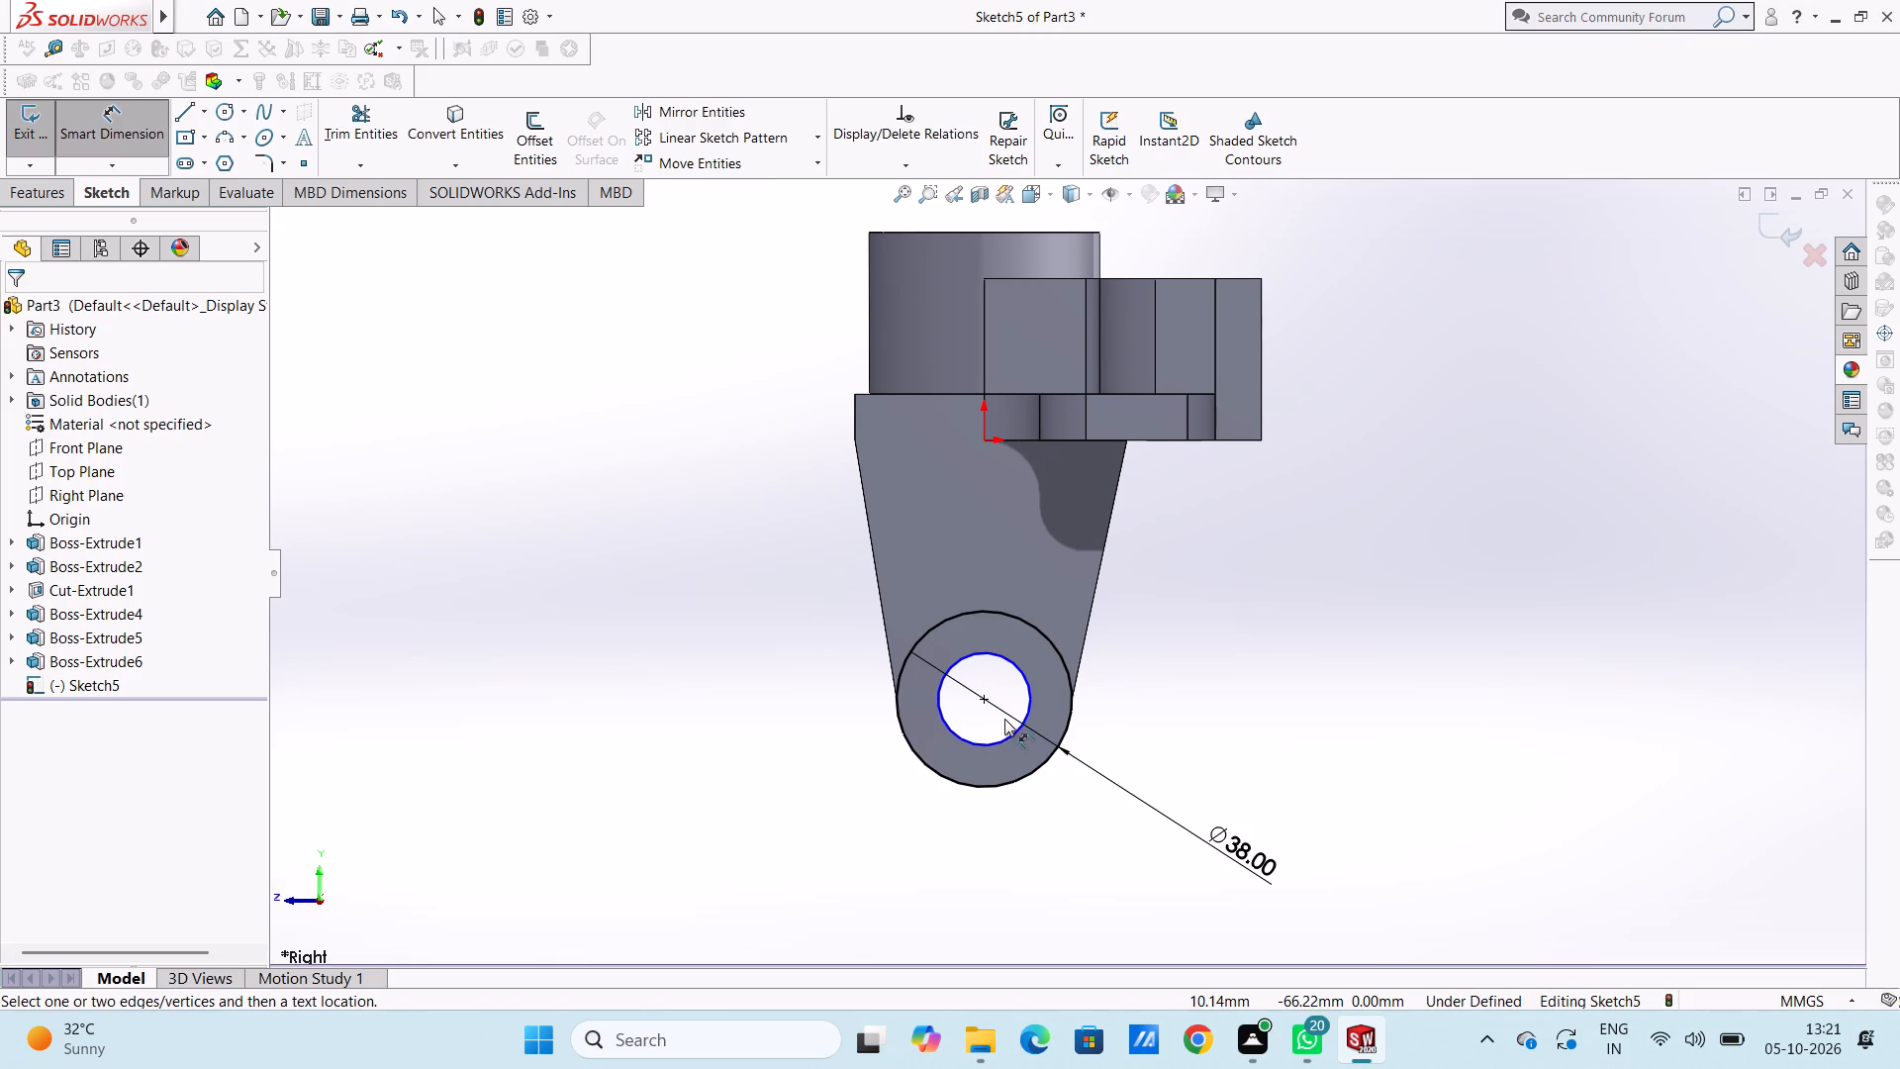
{"action": "left_click", "coordinate": [1011, 736]}
{"action": "left_click", "coordinate": [1164, 907]}
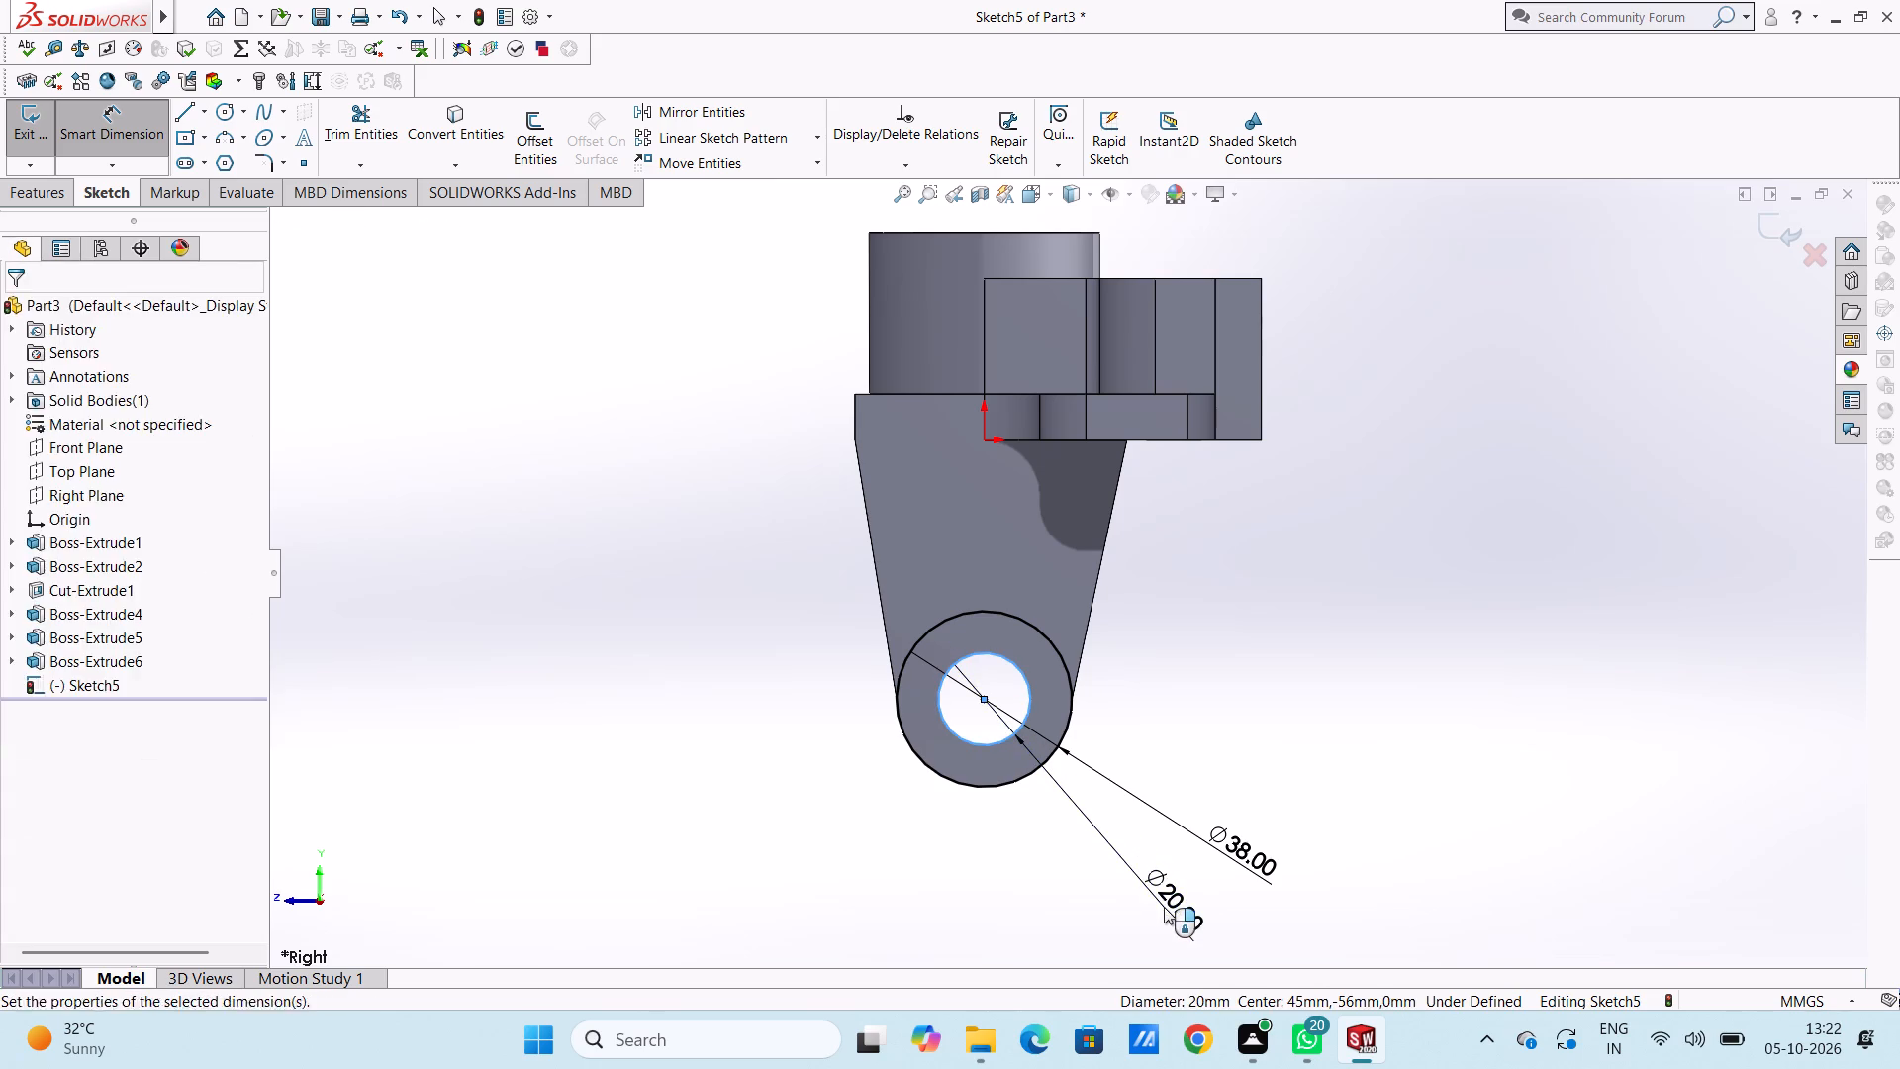
{"action": "left_click", "coordinate": [1081, 875]}
{"action": "left_click", "coordinate": [995, 868]}
Extrude the 38/20 mm ring sketch 3 mm blind outward from the web's outer face with merged result.
{"action": "scroll", "coordinate": [868, 742], "scroll_direction": "up", "scroll_amount": 2}
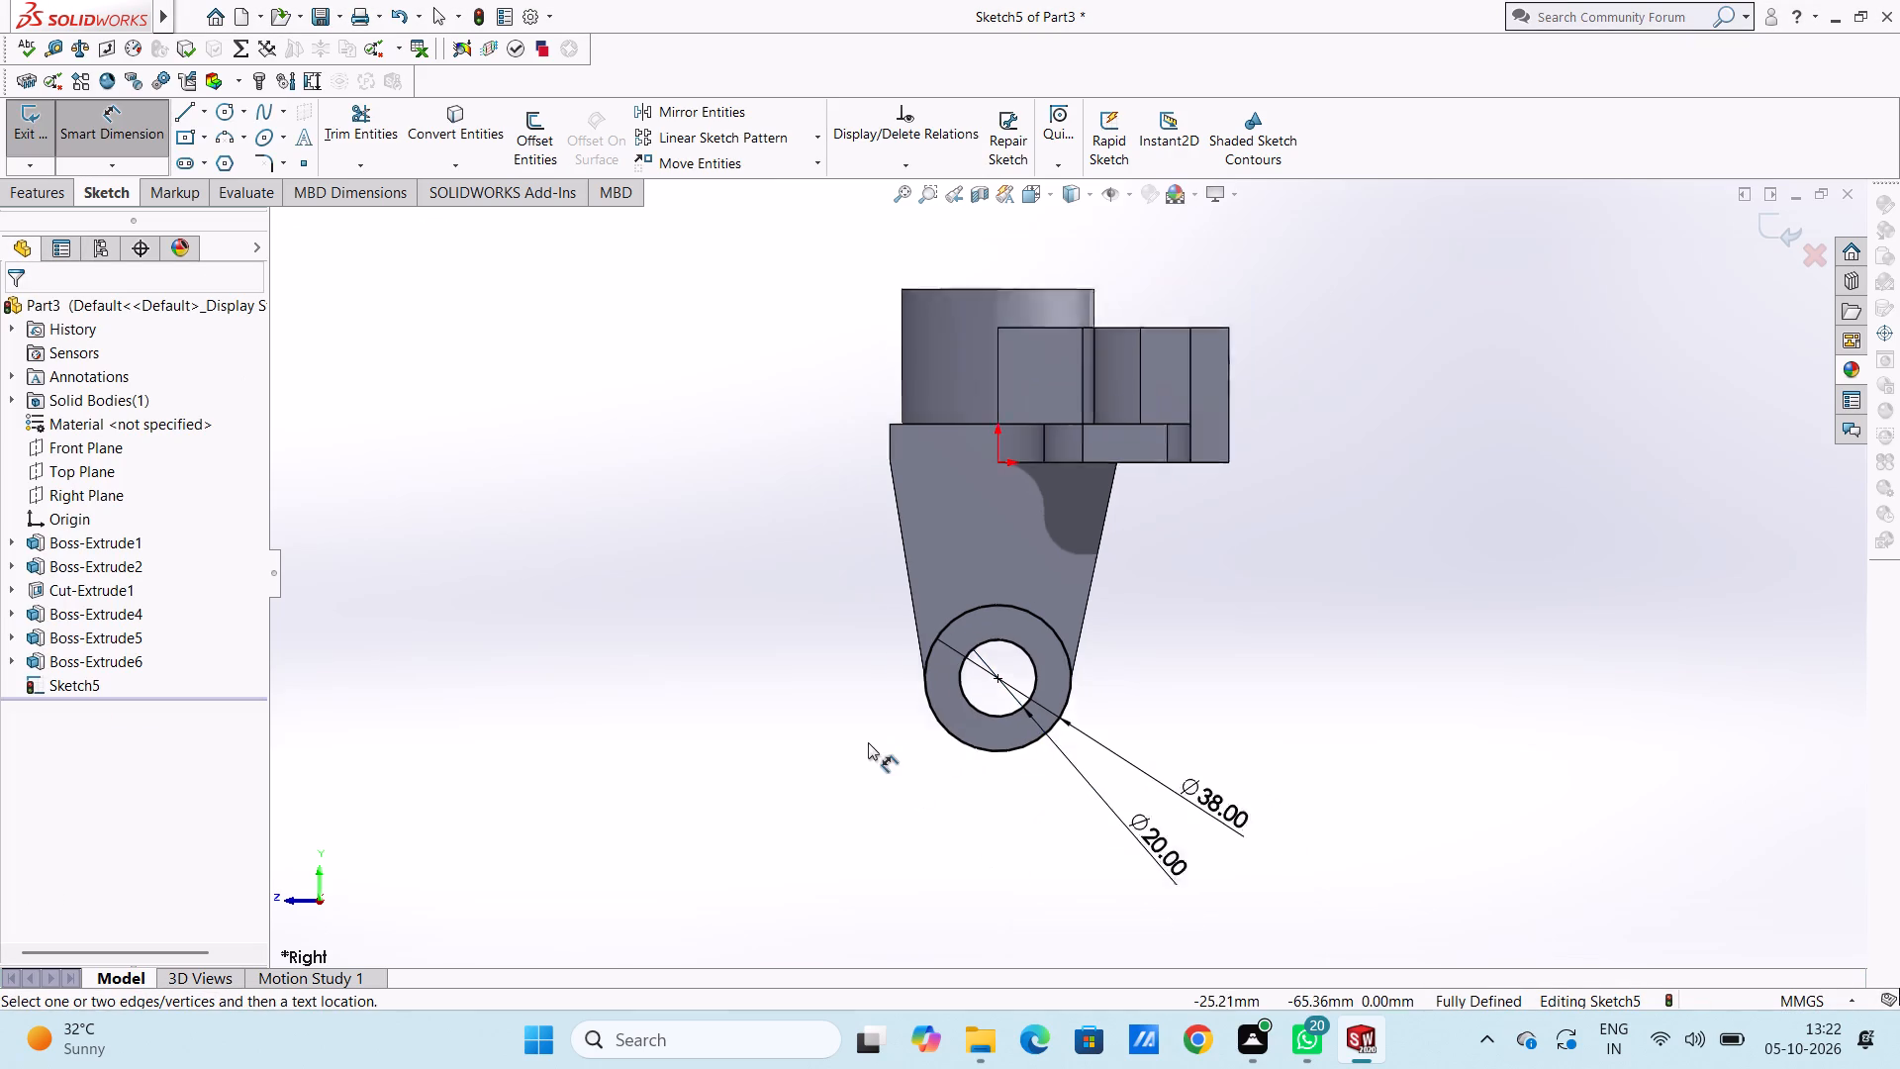
{"action": "middle_click_drag", "start_coordinate": [839, 698], "coordinate": [938, 768]}
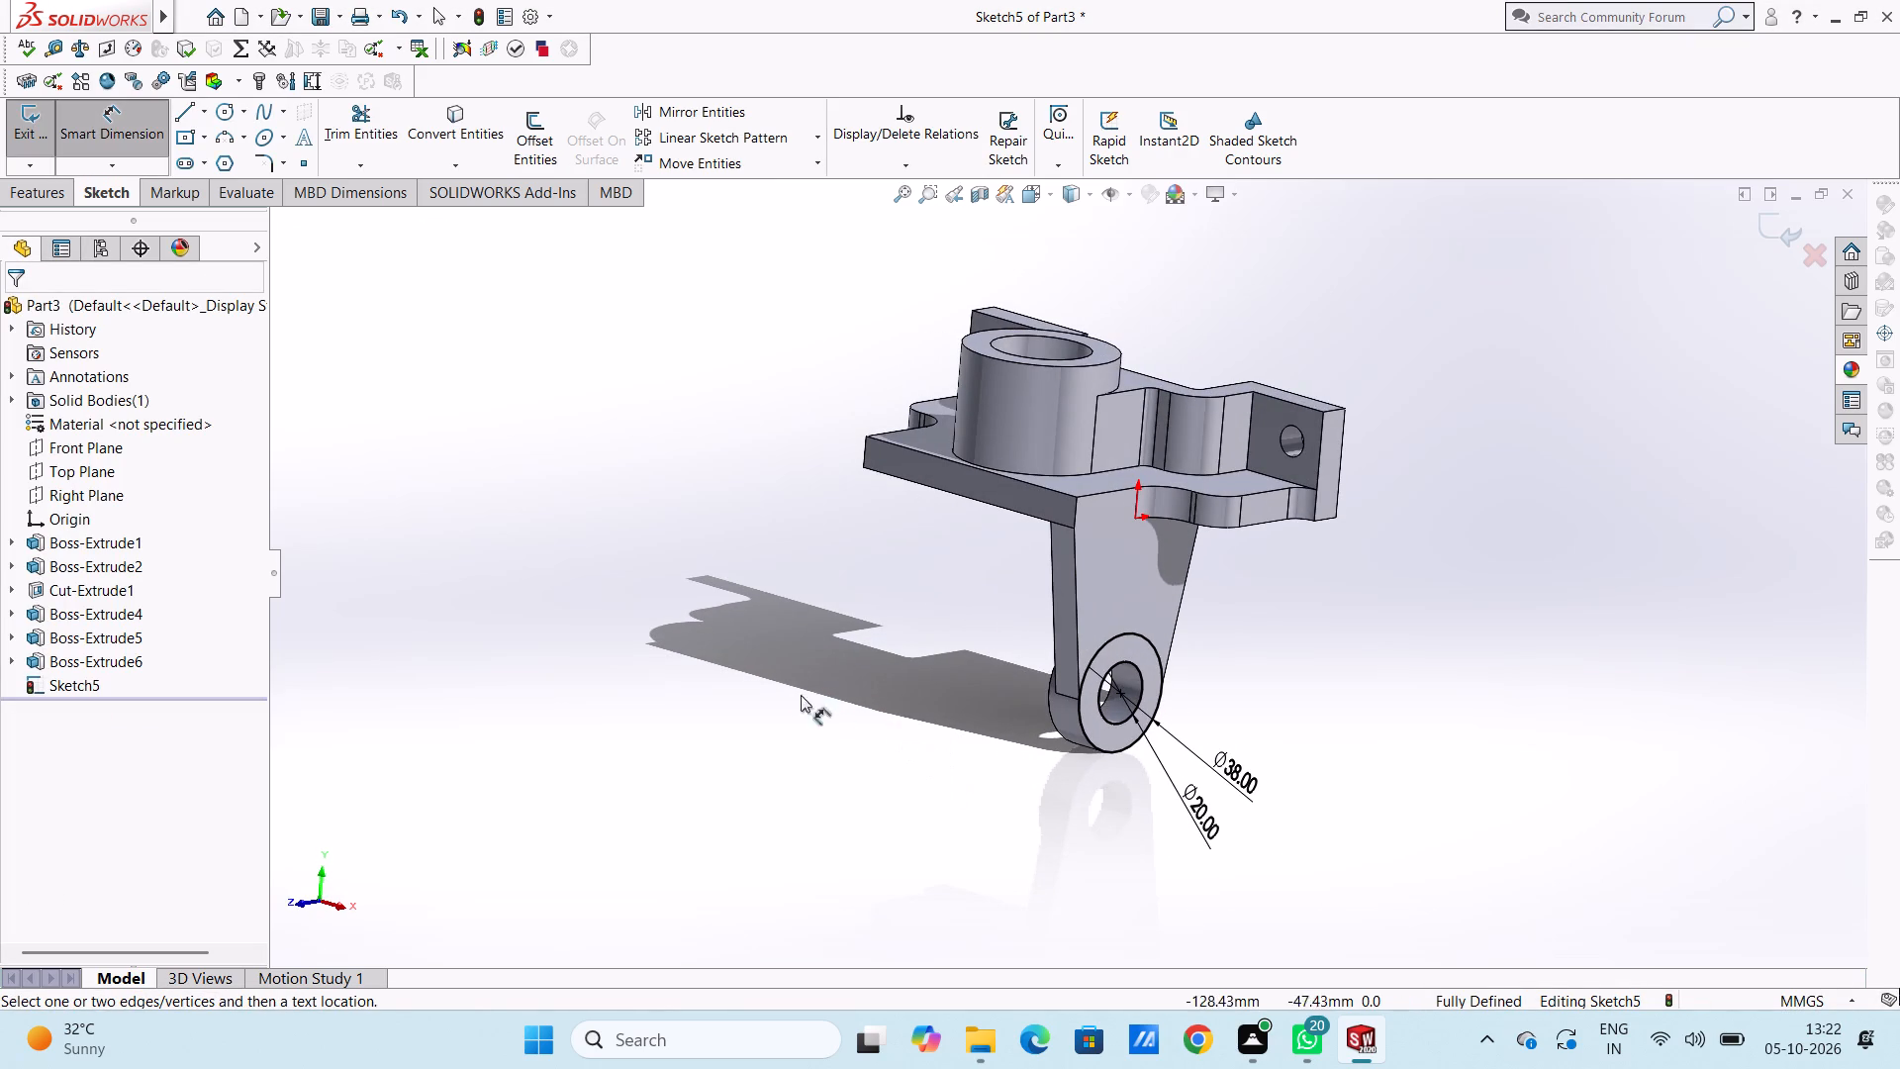
{"action": "left_click", "coordinate": [130, 148]}
{"action": "left_click", "coordinate": [70, 187]}
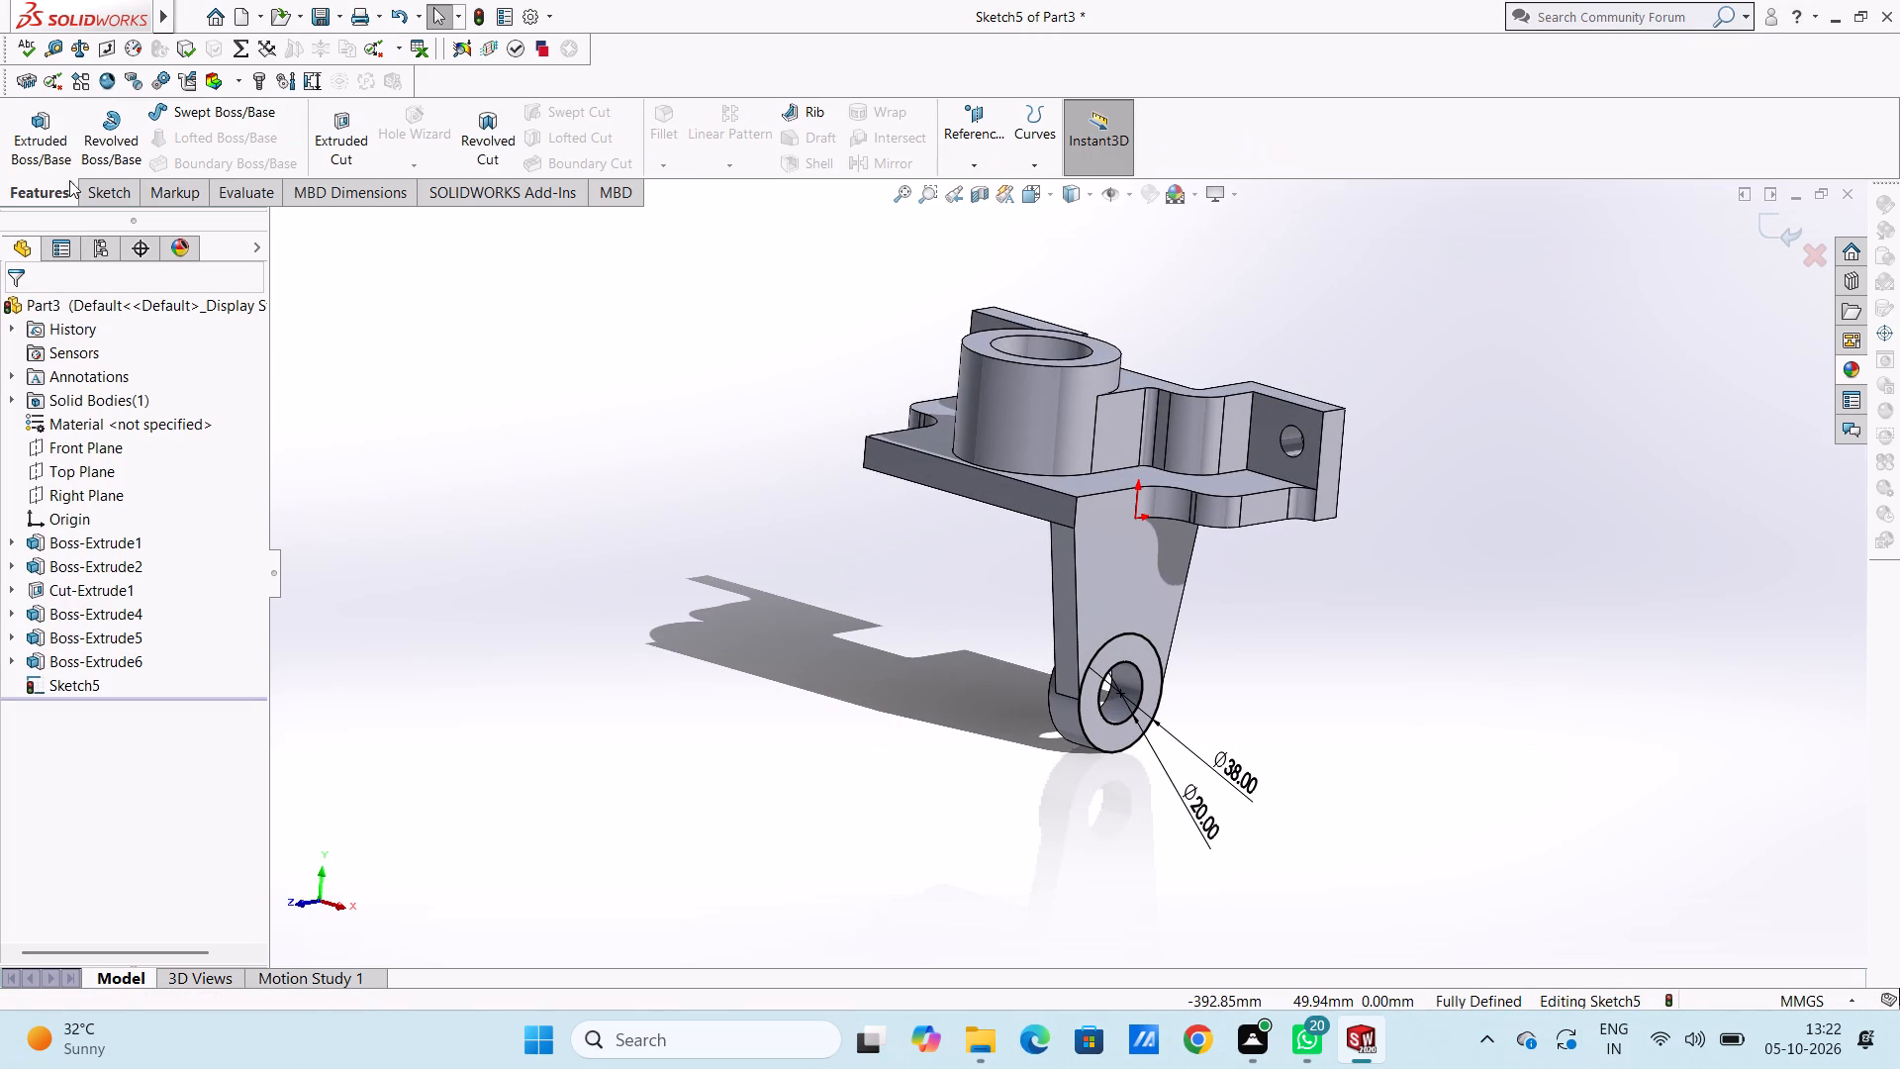
{"action": "left_click", "coordinate": [64, 135]}
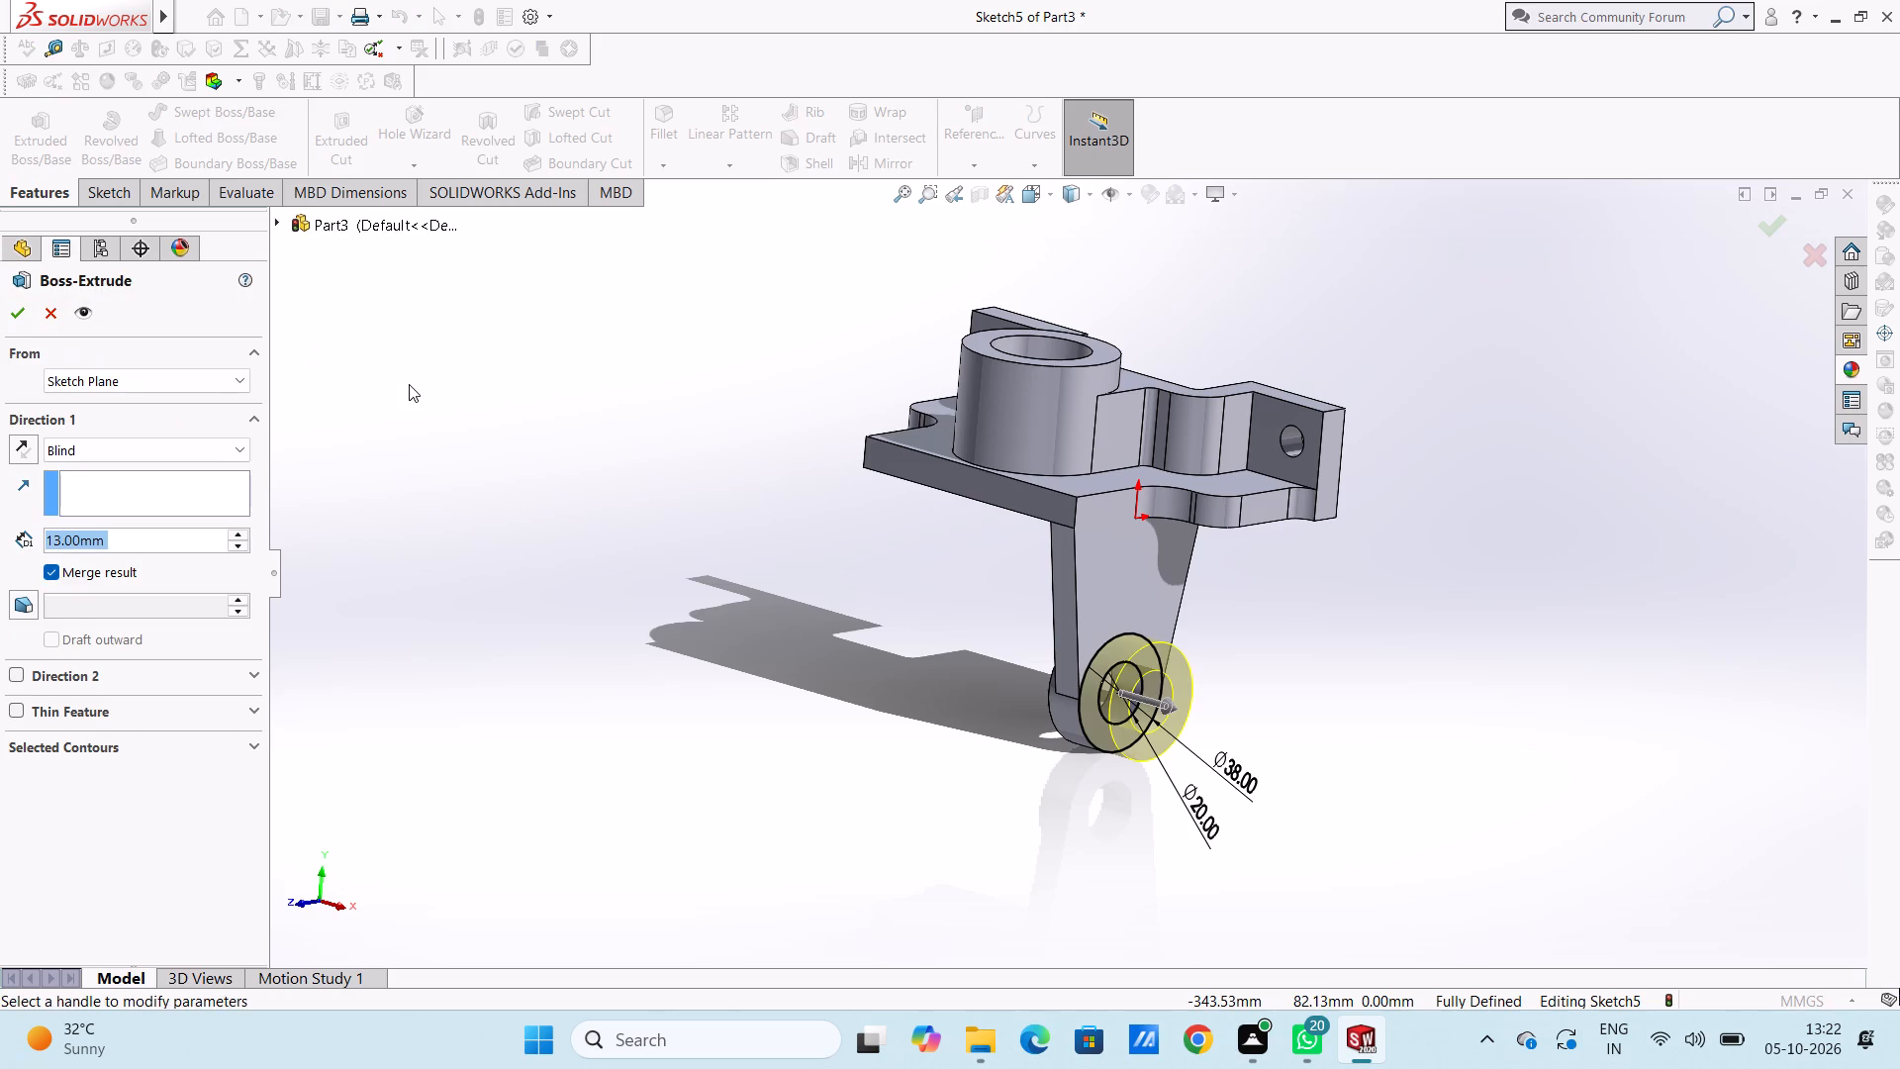
{"action": "key", "text": "3"}
{"action": "key", "text": "Return"}
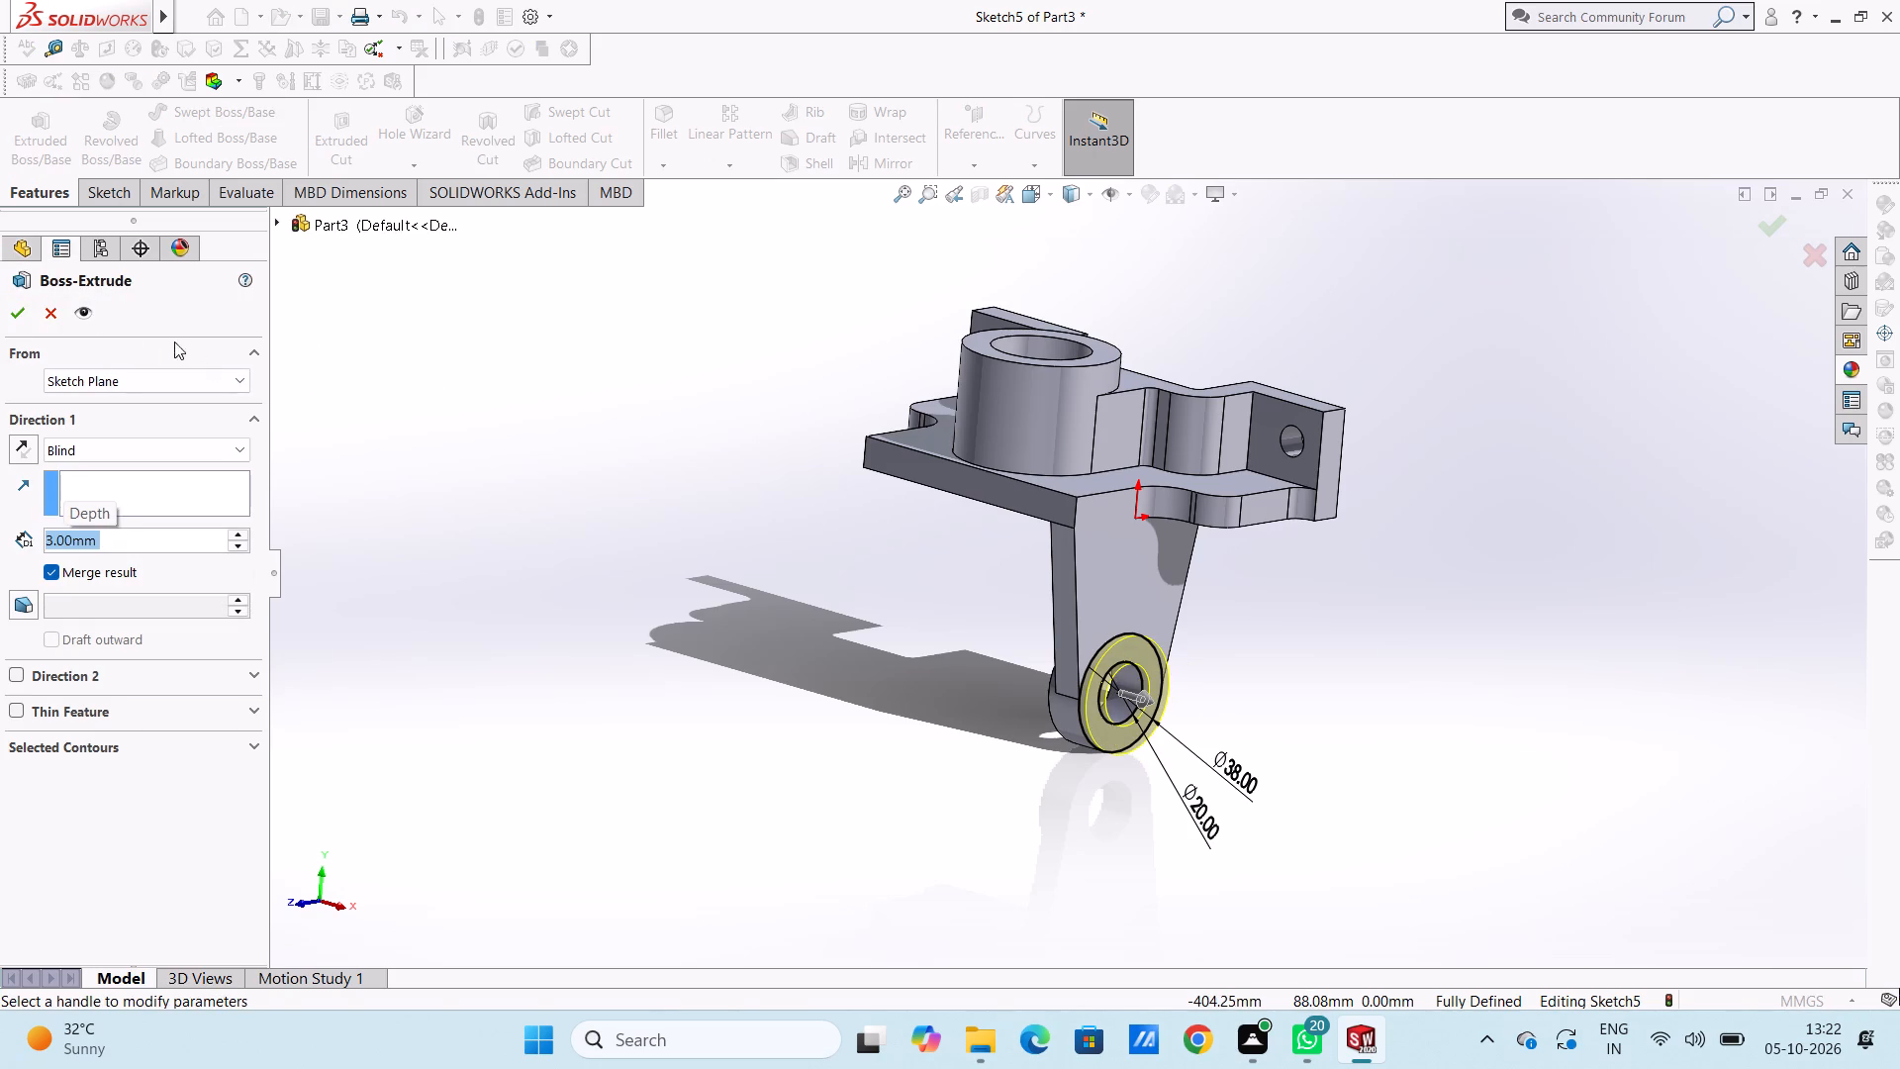
{"action": "left_click", "coordinate": [11, 315]}
{"action": "left_click", "coordinate": [472, 568]}
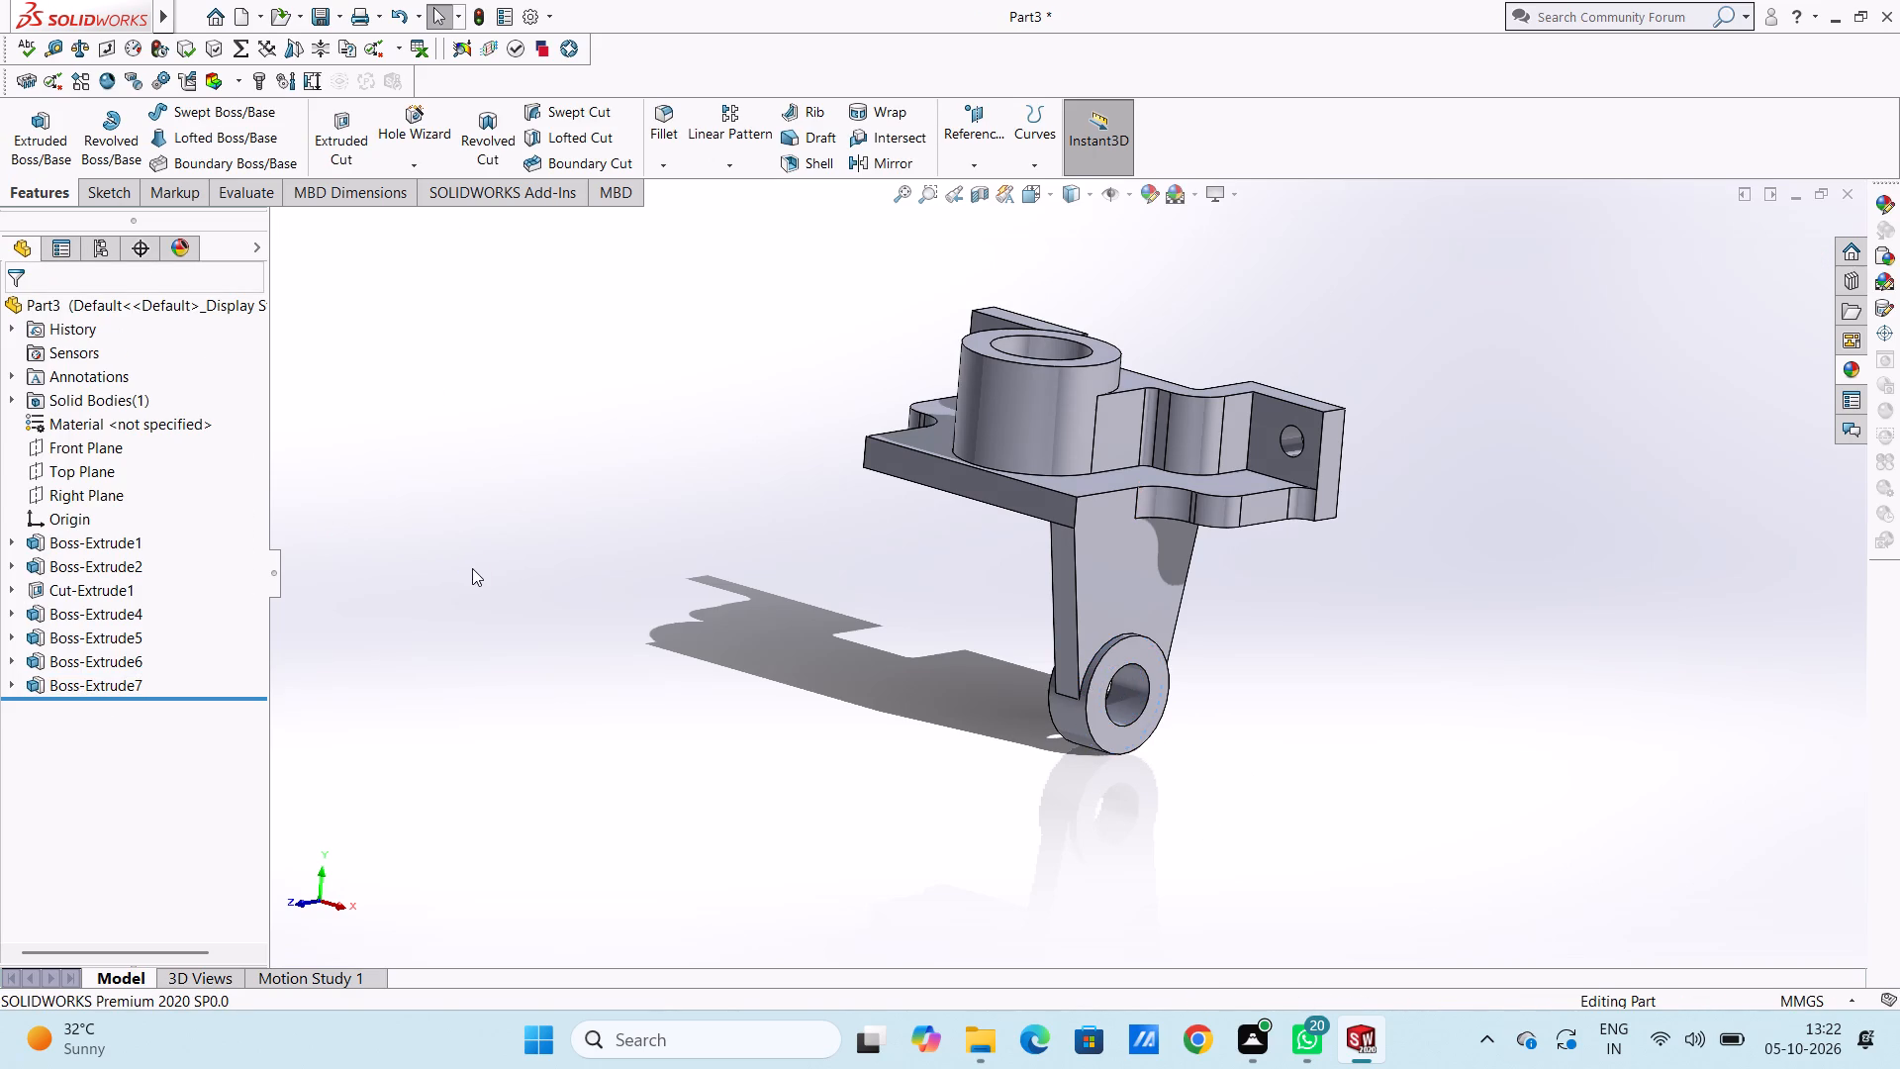
Examine the bracket from several sides, checking the ring on both faces of the web and the plate's underside.
{"action": "middle_click_drag", "start_coordinate": [586, 511], "coordinate": [696, 588]}
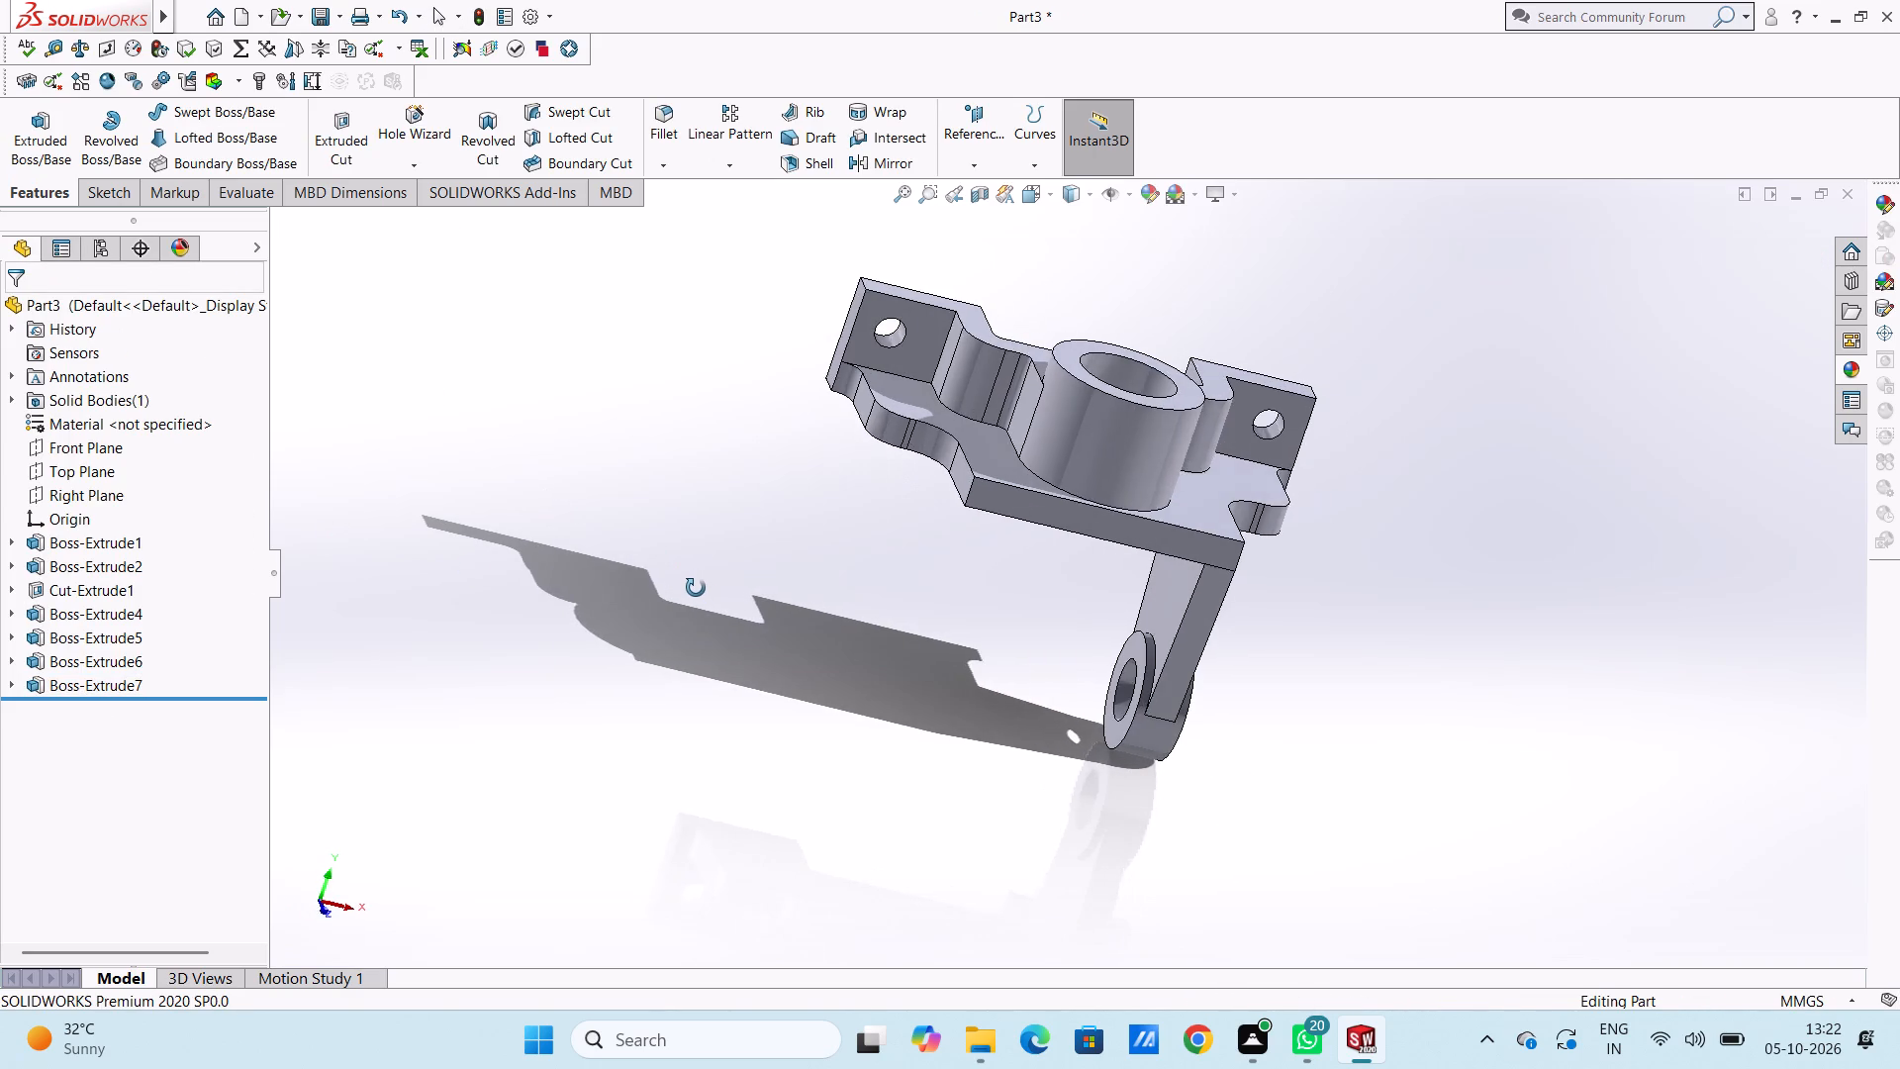
{"action": "middle_click_drag", "start_coordinate": [696, 588], "coordinate": [629, 566]}
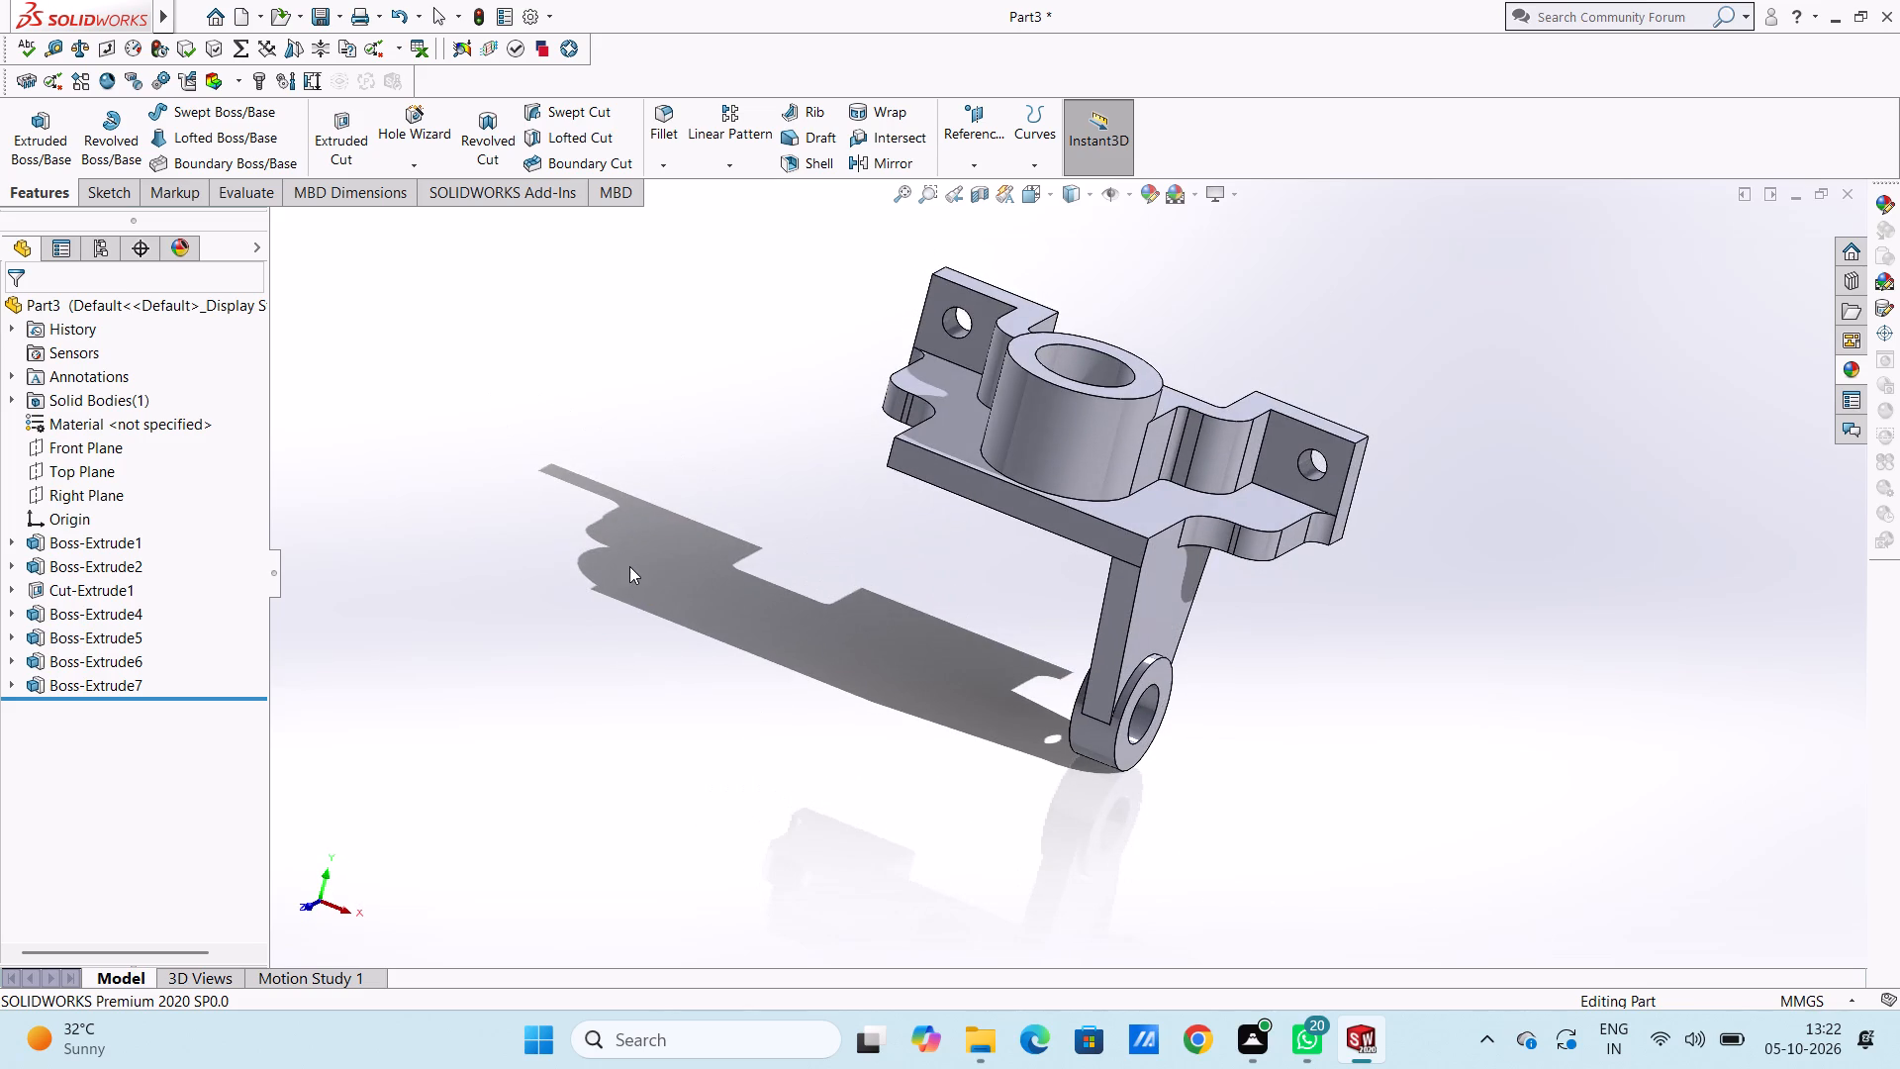
{"action": "scroll", "coordinate": [629, 612], "scroll_direction": "up", "scroll_amount": 2}
{"action": "middle_click_drag", "start_coordinate": [622, 611], "coordinate": [612, 422]}
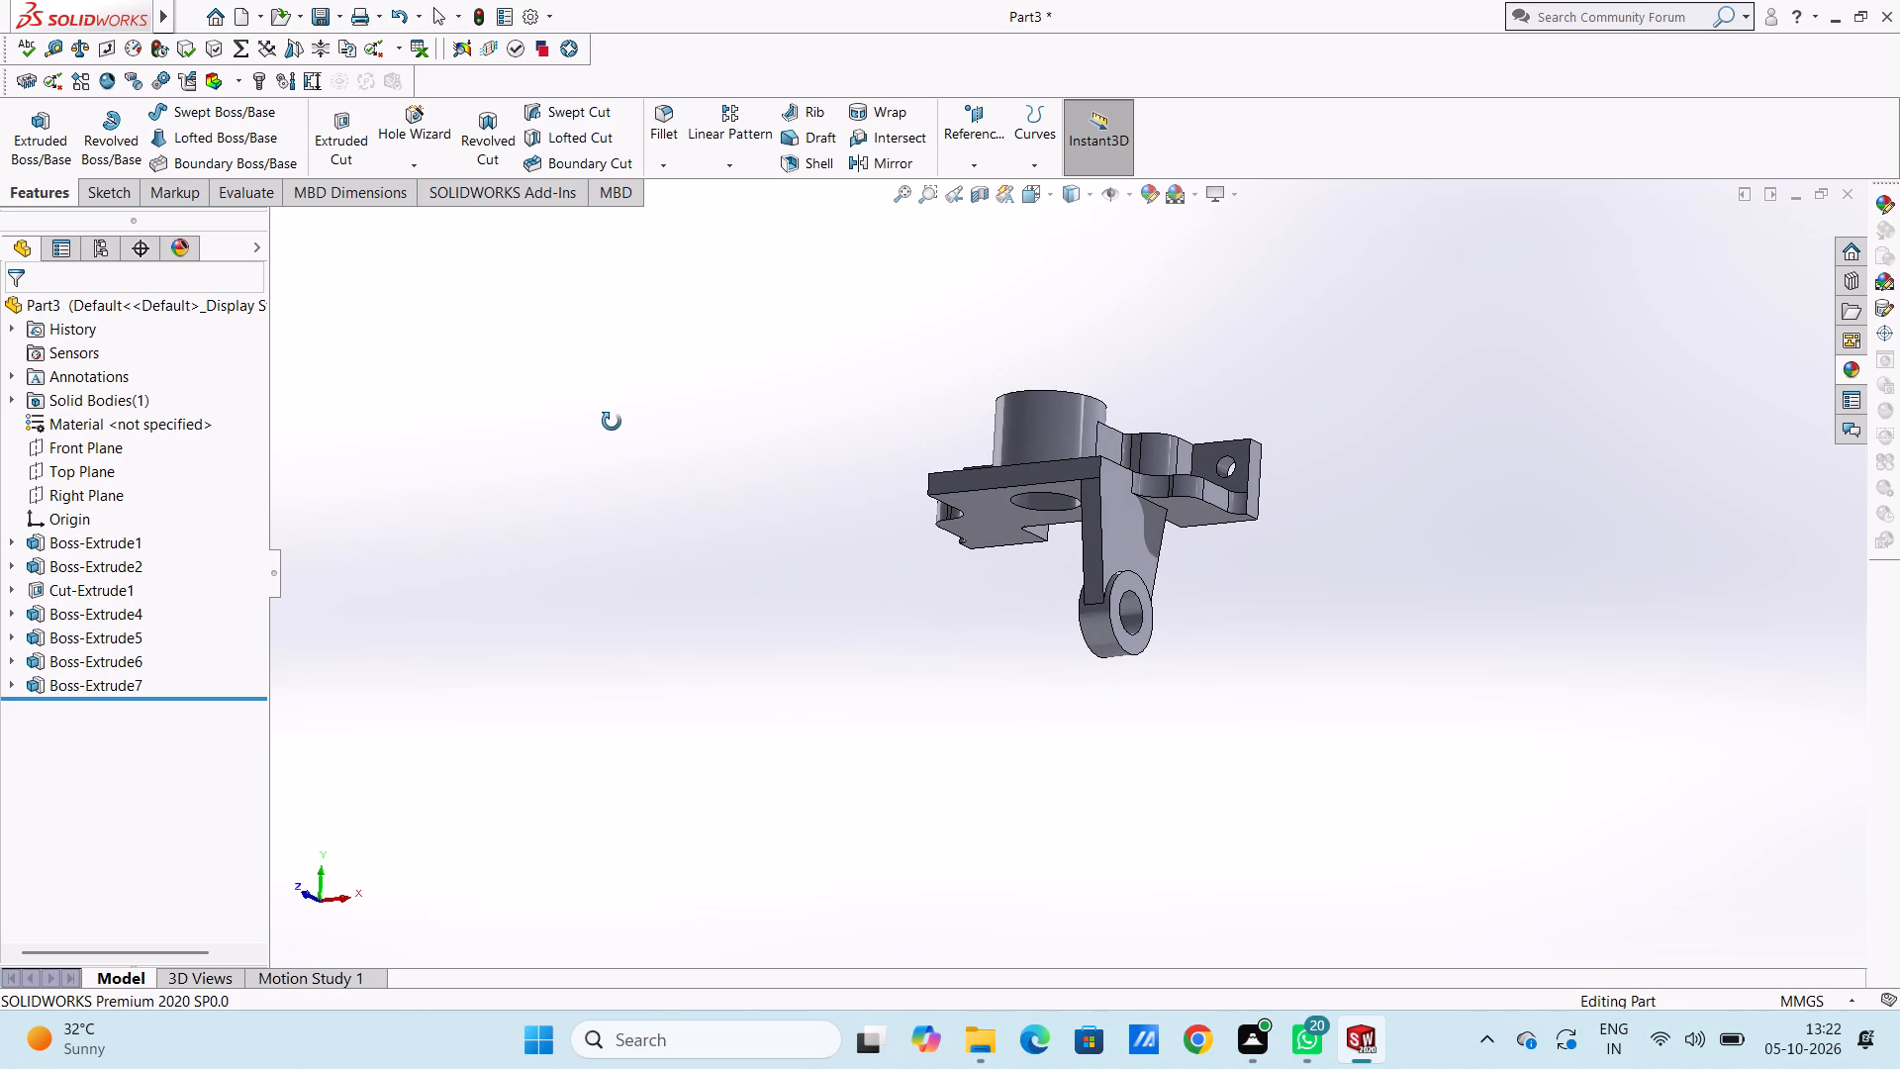
{"action": "middle_click_drag", "start_coordinate": [612, 422], "coordinate": [531, 449]}
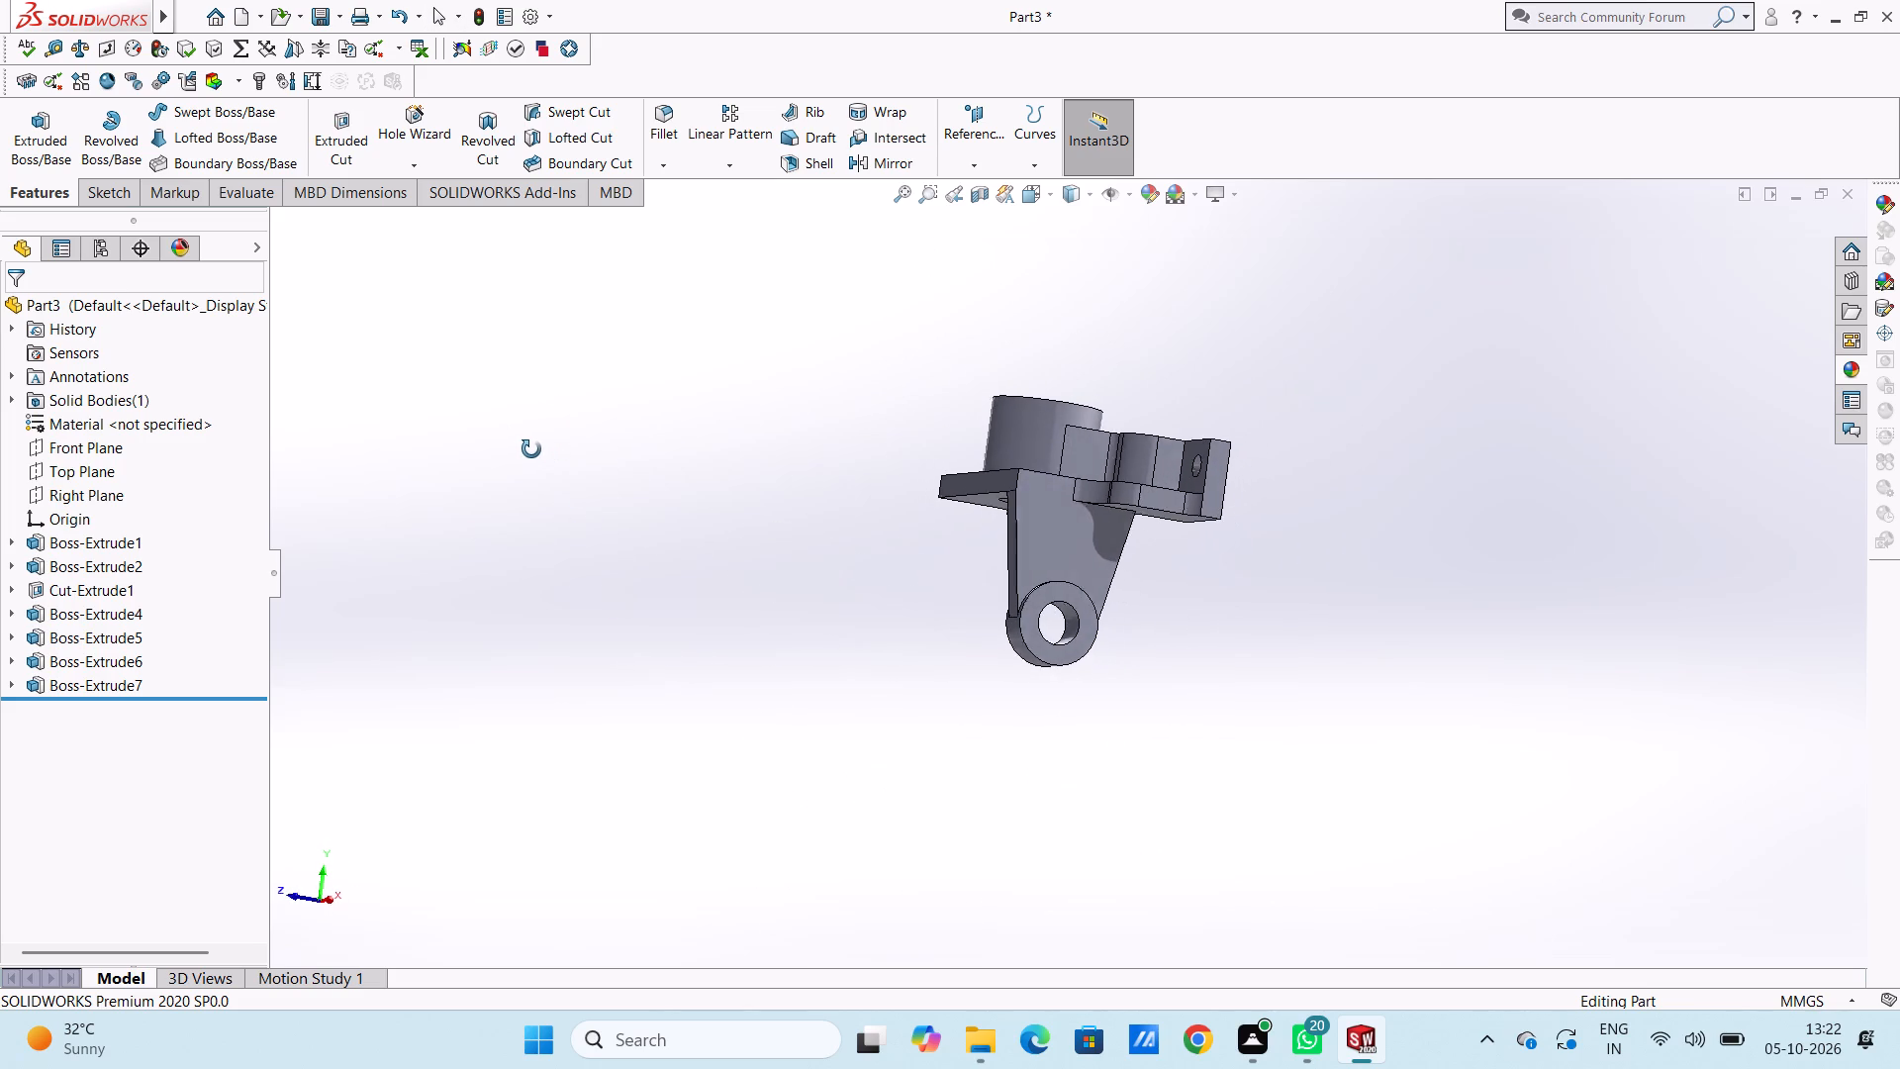
{"action": "middle_click_drag", "start_coordinate": [531, 449], "coordinate": [539, 478]}
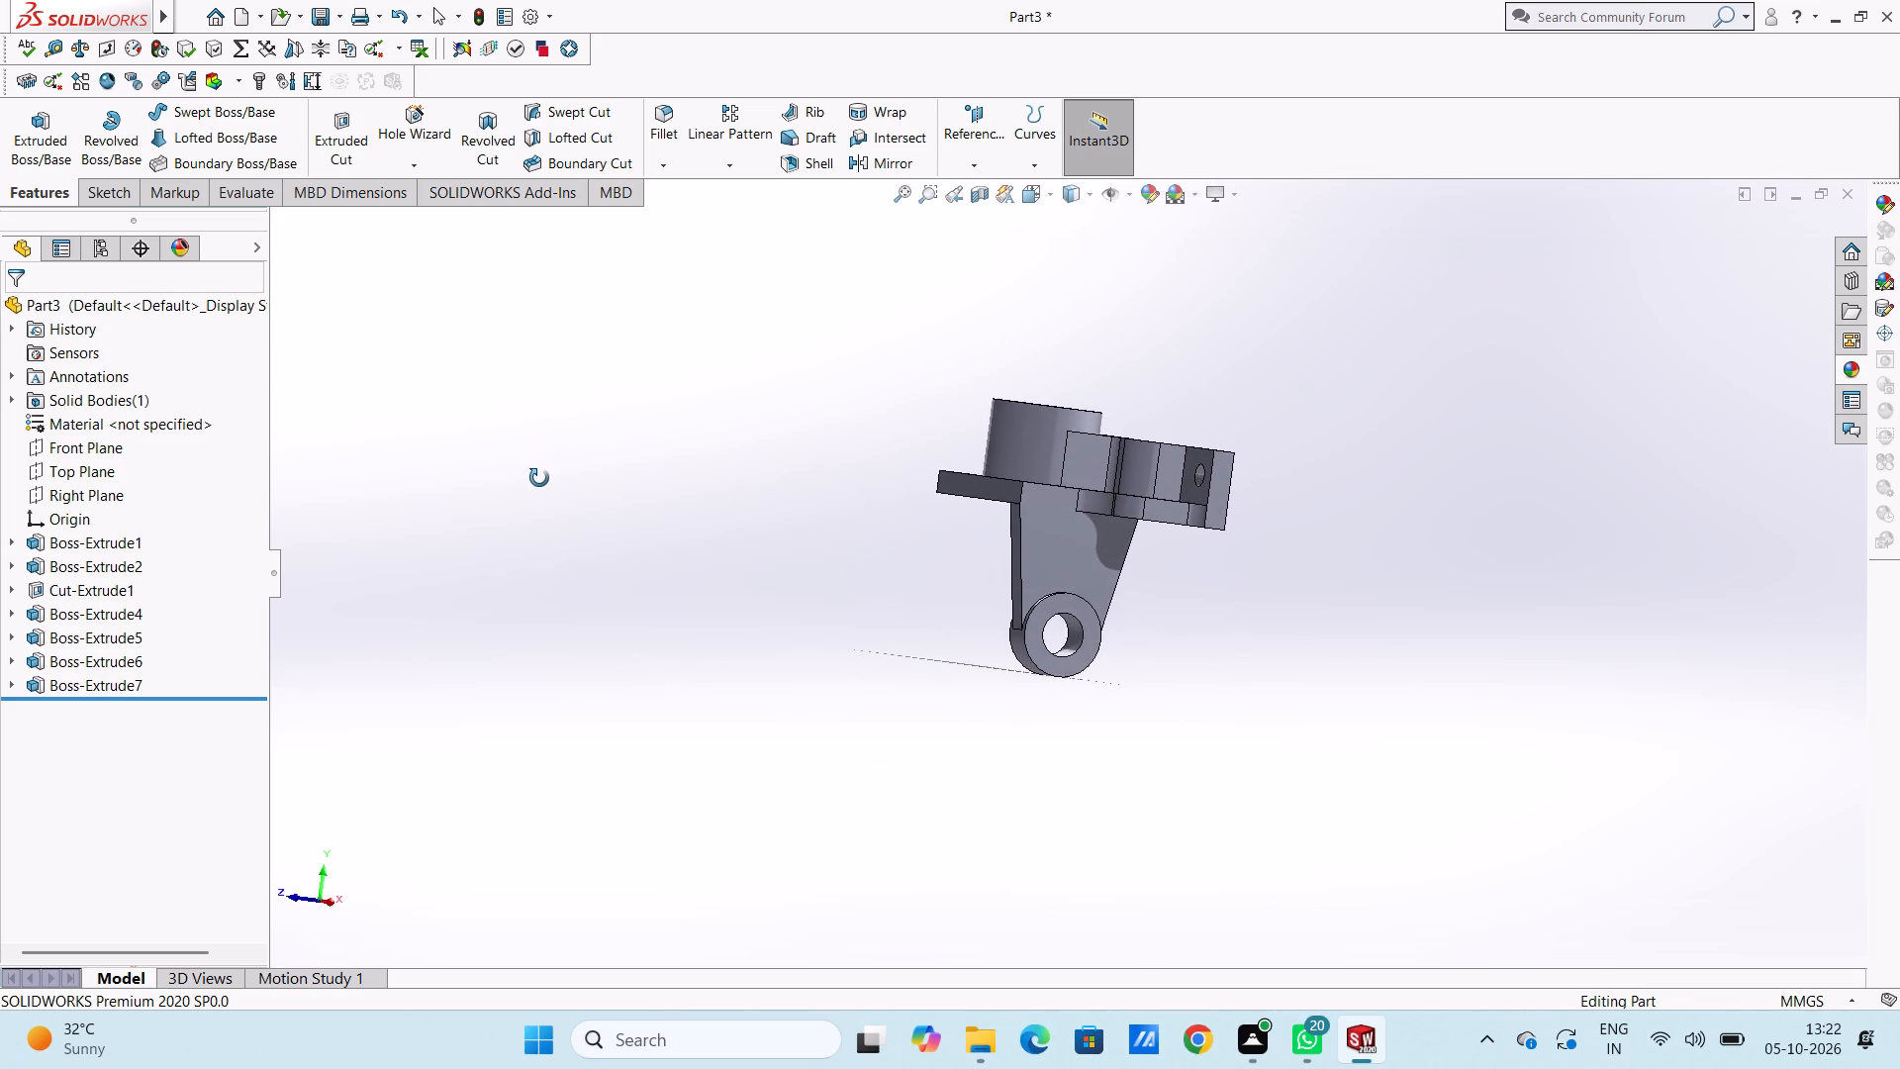
{"action": "middle_click_drag", "start_coordinate": [539, 478], "coordinate": [477, 408]}
Fillet the edge where the web's sloping narrow face meets the base plate's underside with a 25 mm radius.
{"action": "scroll", "coordinate": [1078, 513], "scroll_direction": "down", "scroll_amount": 8}
{"action": "middle_click_drag", "start_coordinate": [1142, 553], "coordinate": [1126, 538]}
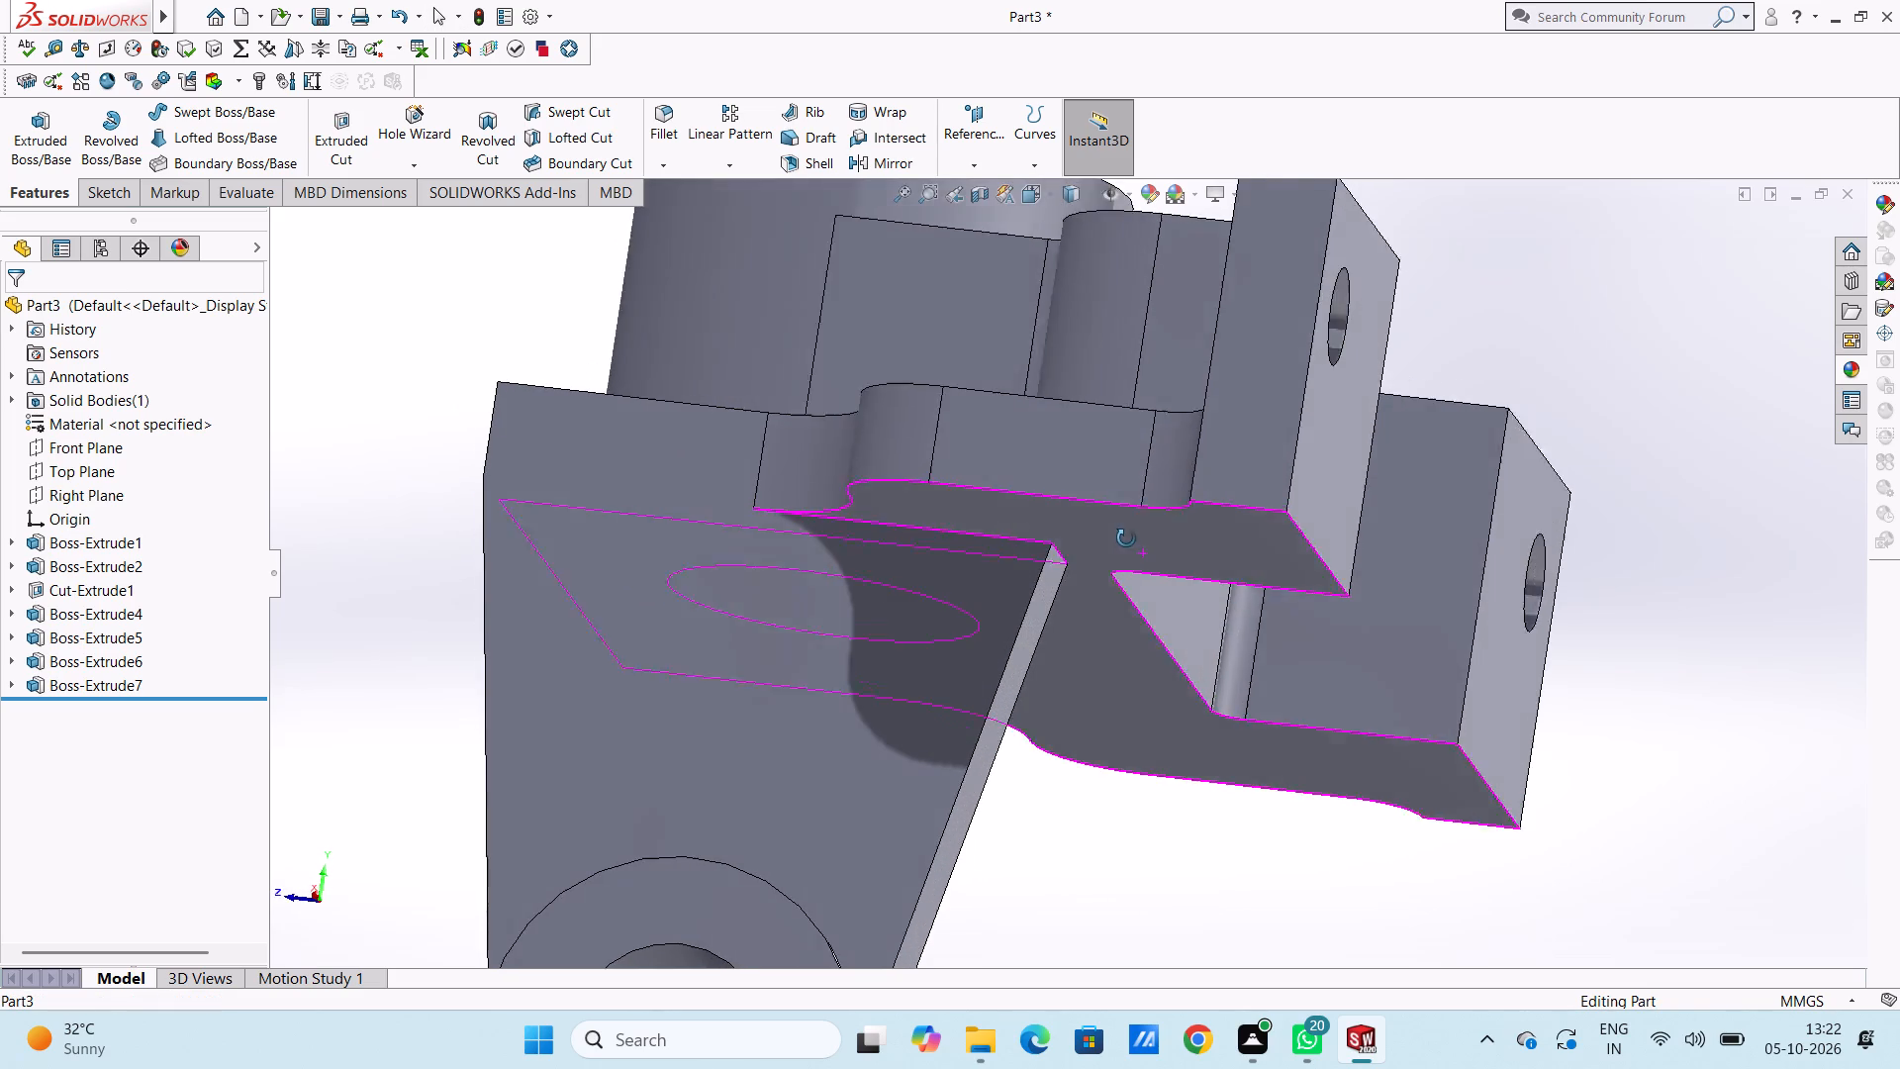
{"action": "middle_click_drag", "start_coordinate": [1126, 538], "coordinate": [1118, 533]}
{"action": "left_click", "coordinate": [665, 104]}
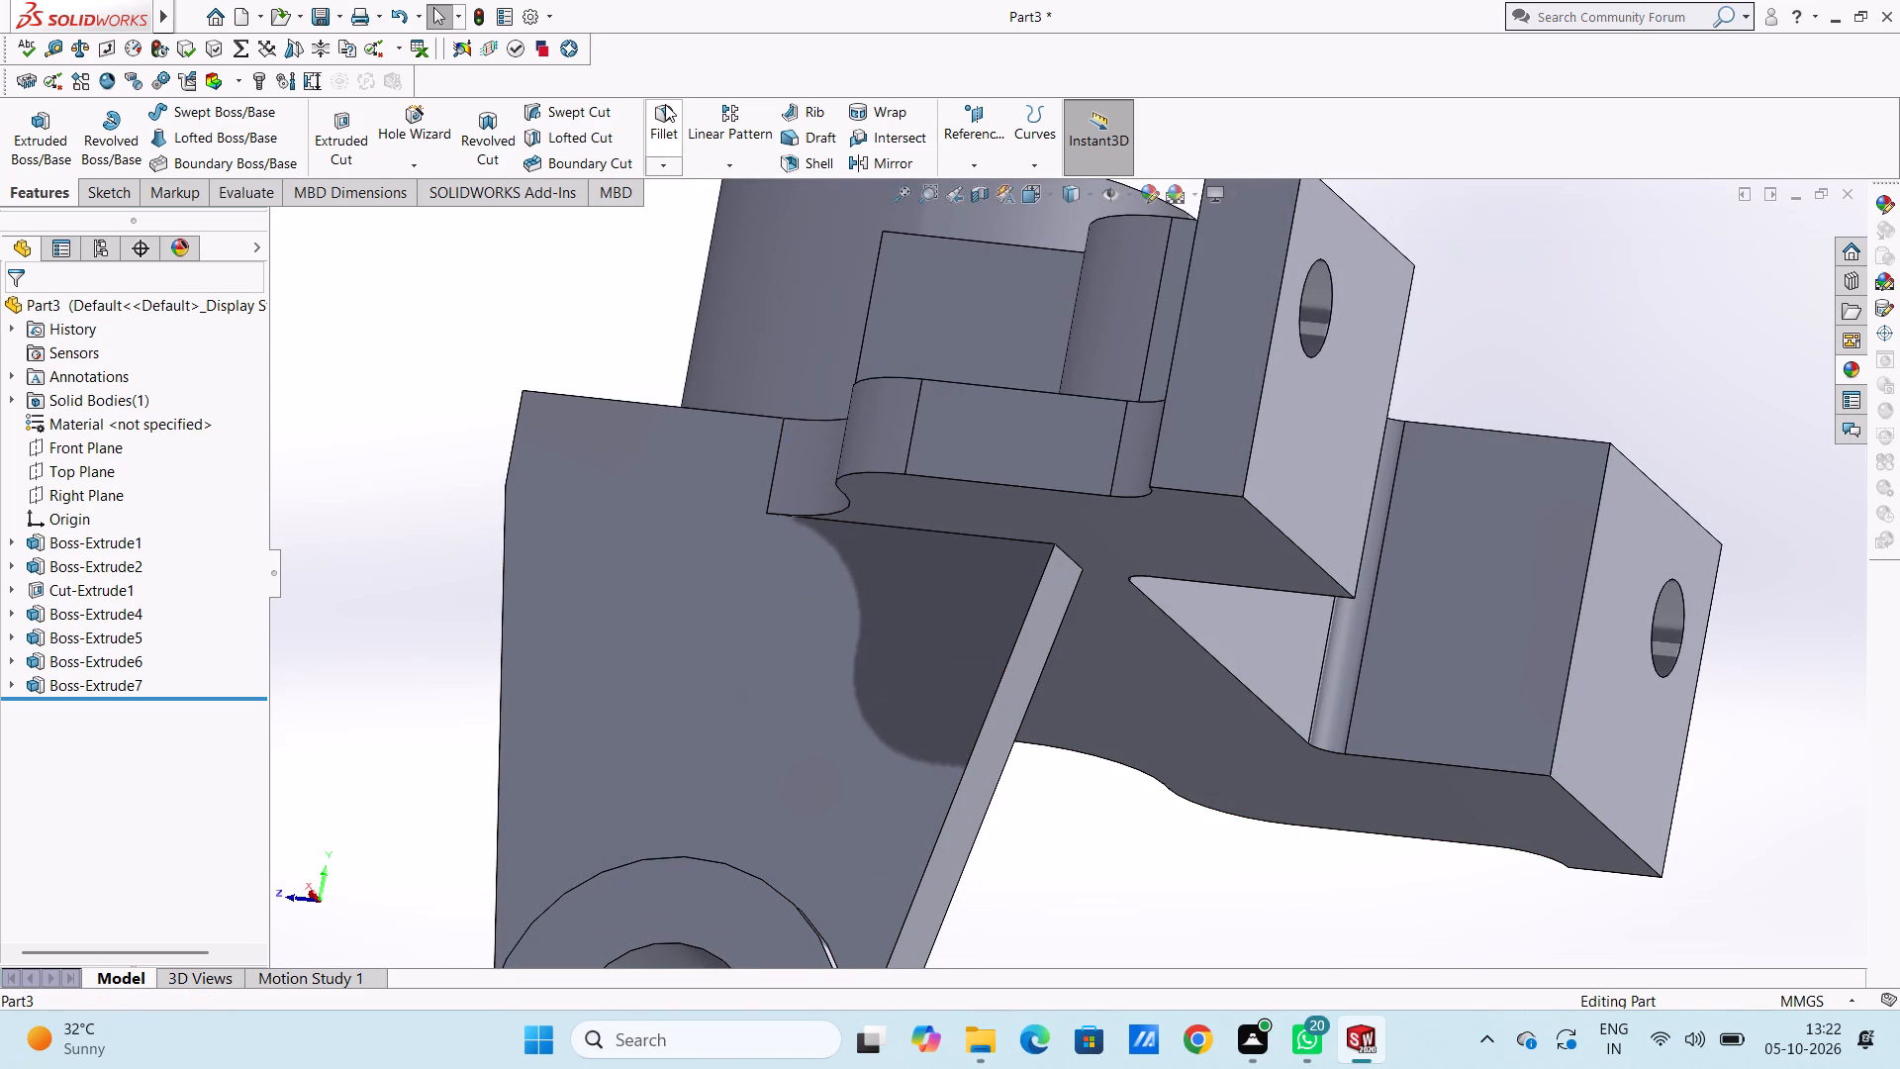
{"action": "left_click", "coordinate": [1072, 560]}
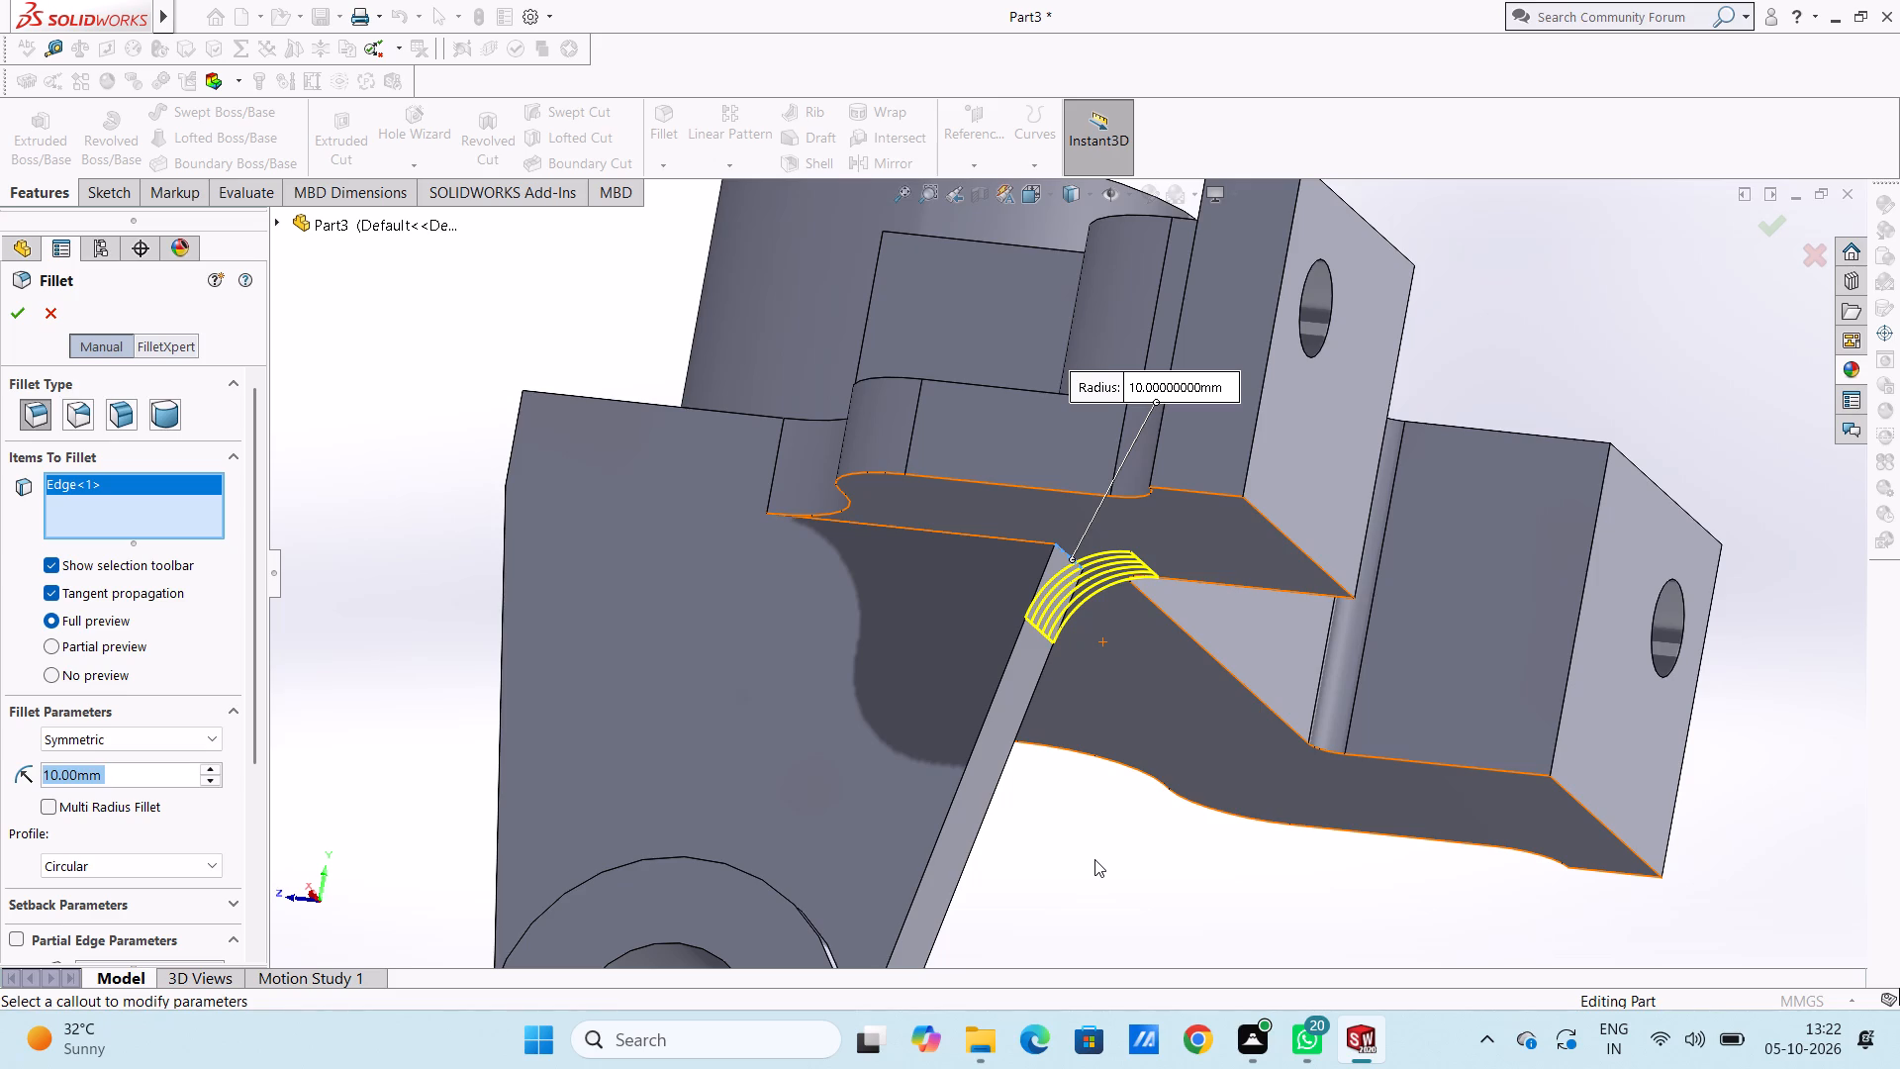
{"action": "type", "text": "25"}
{"action": "key", "text": "Return"}
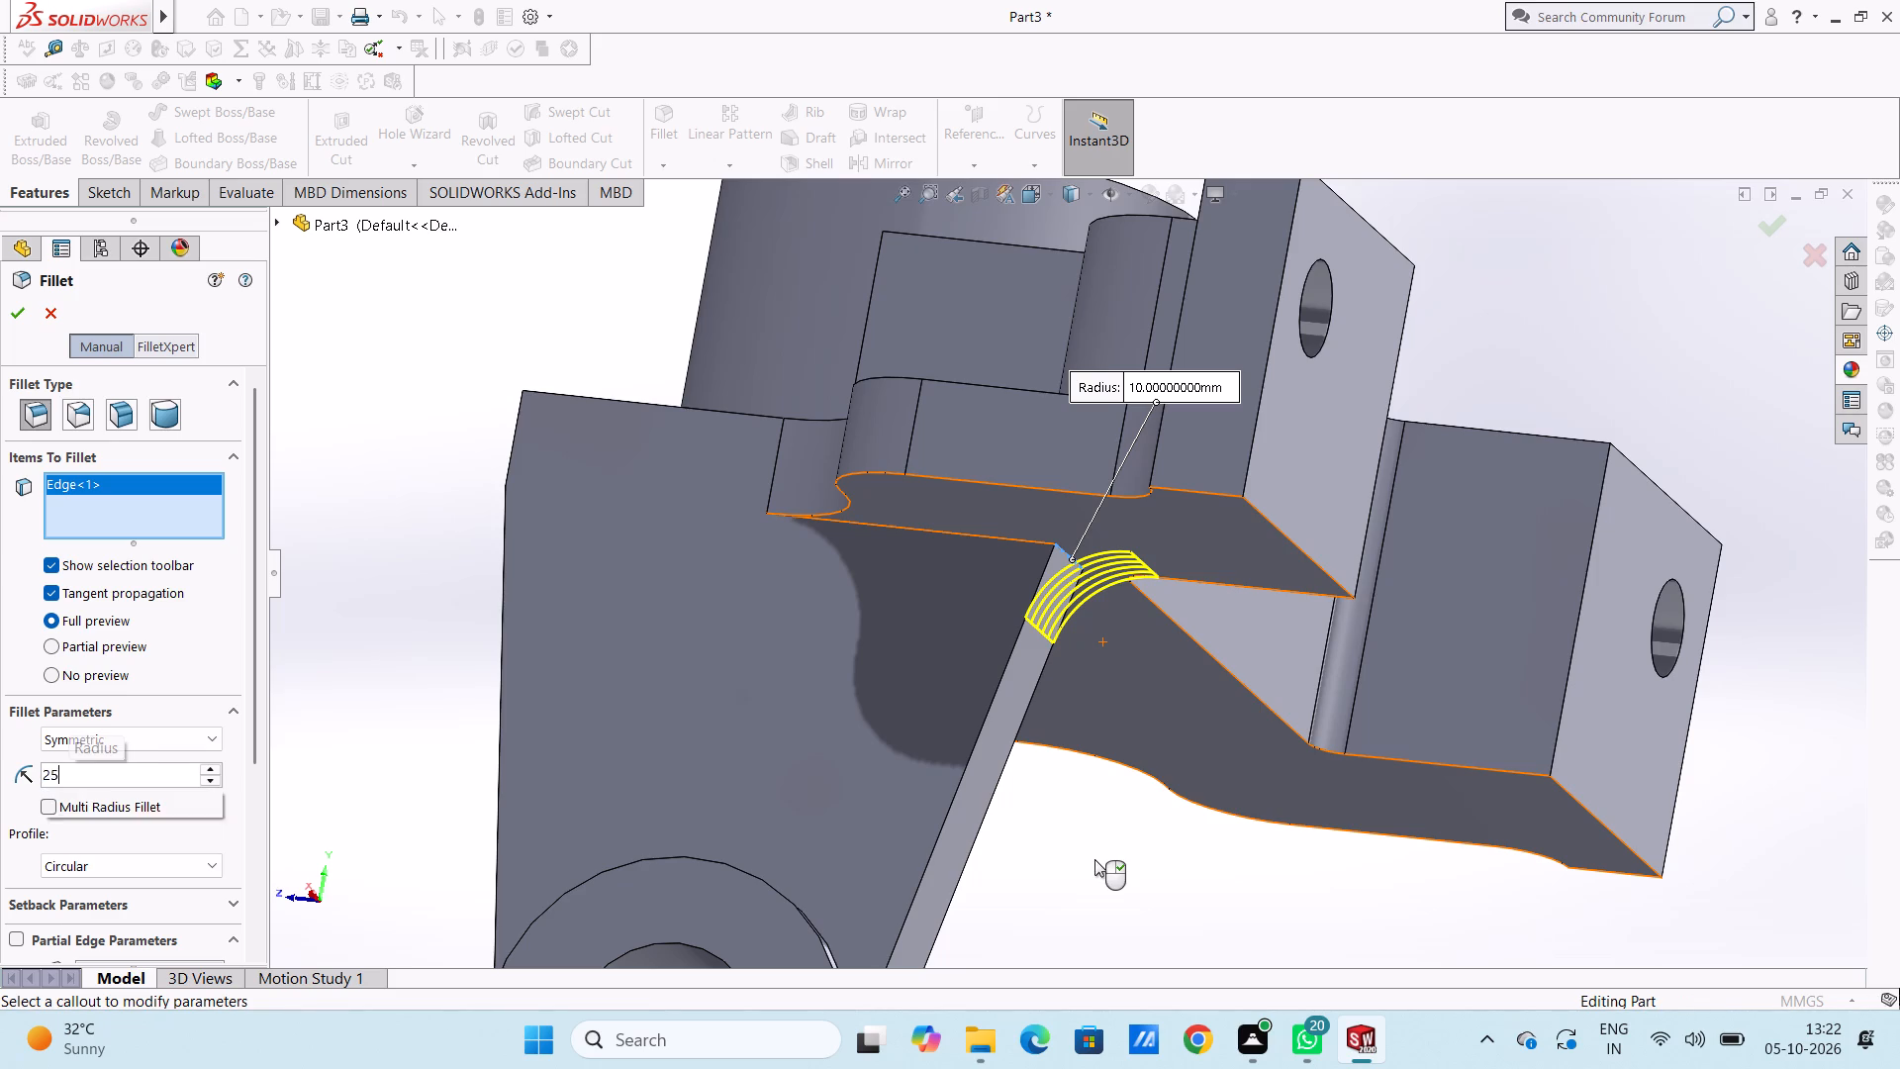
{"action": "scroll", "coordinate": [656, 668], "scroll_direction": "up", "scroll_amount": 4}
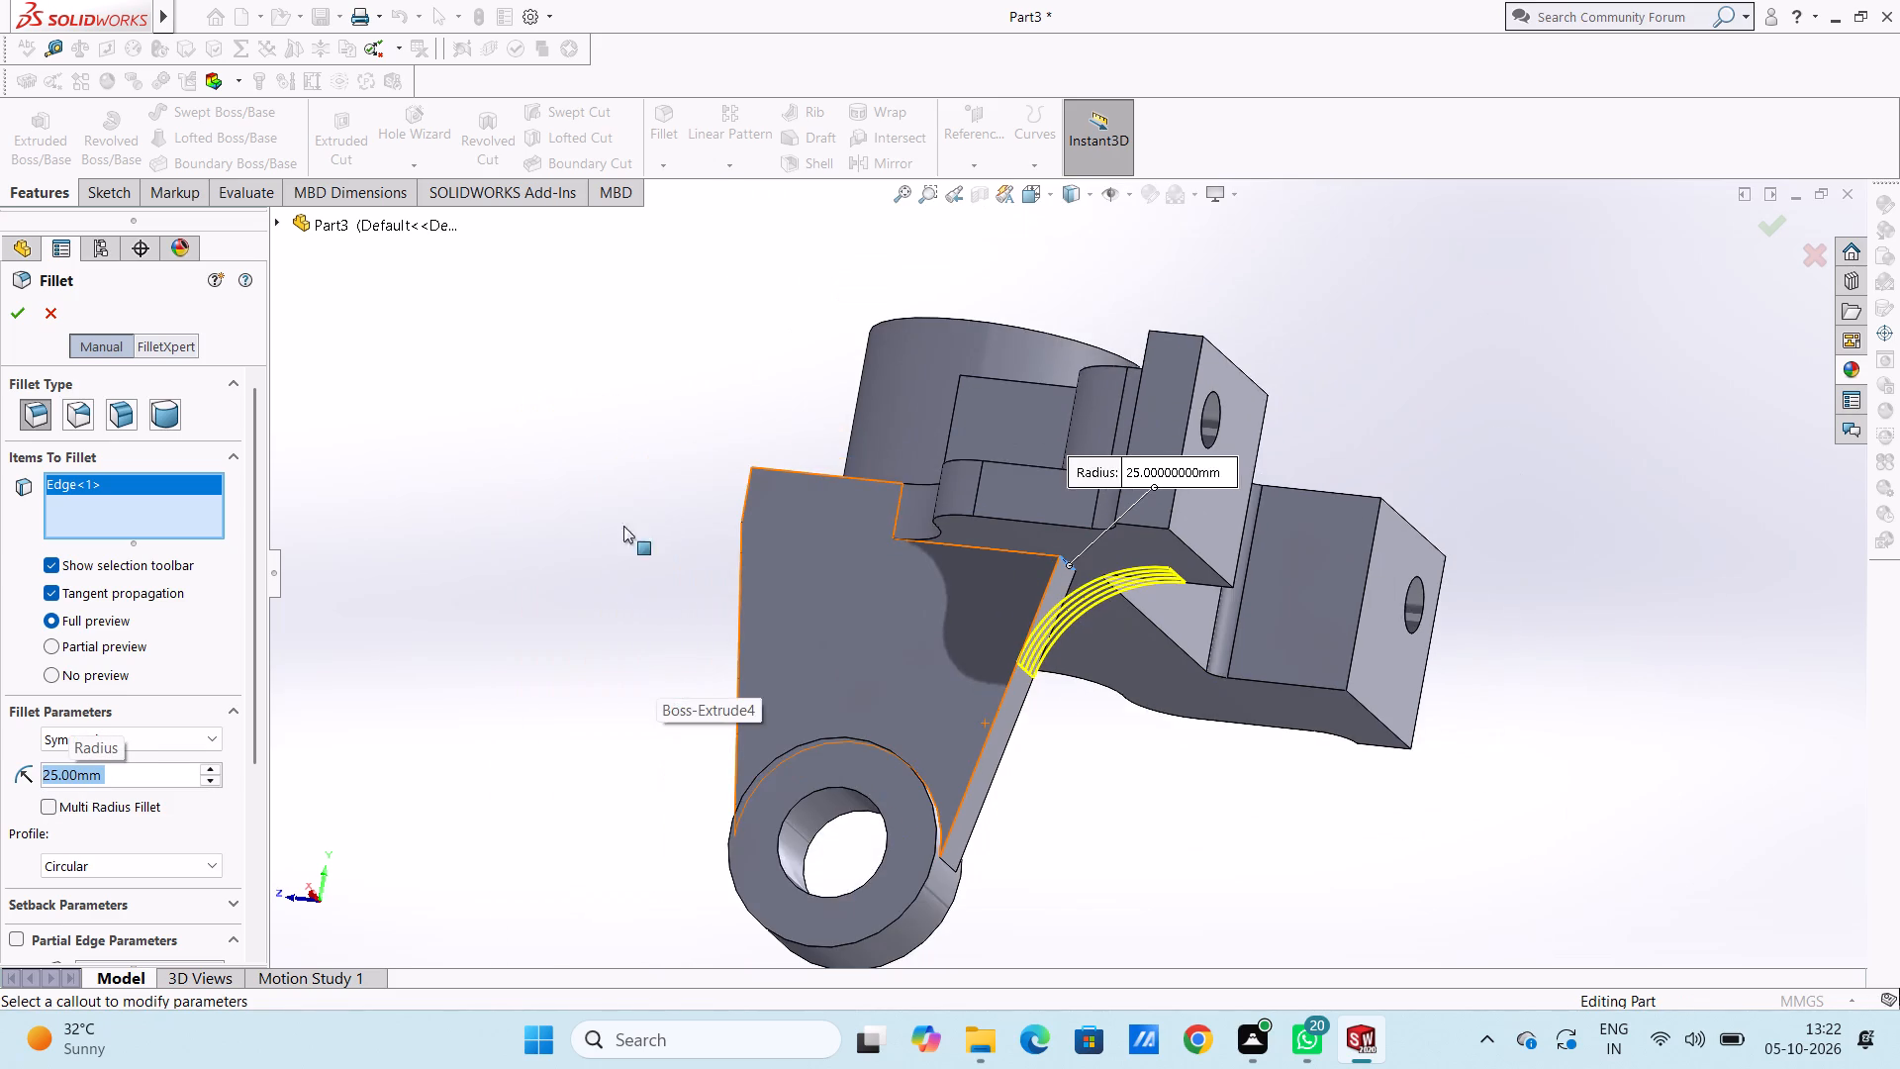
{"action": "middle_click_drag", "start_coordinate": [632, 503], "coordinate": [686, 612]}
{"action": "left_click", "coordinate": [11, 311]}
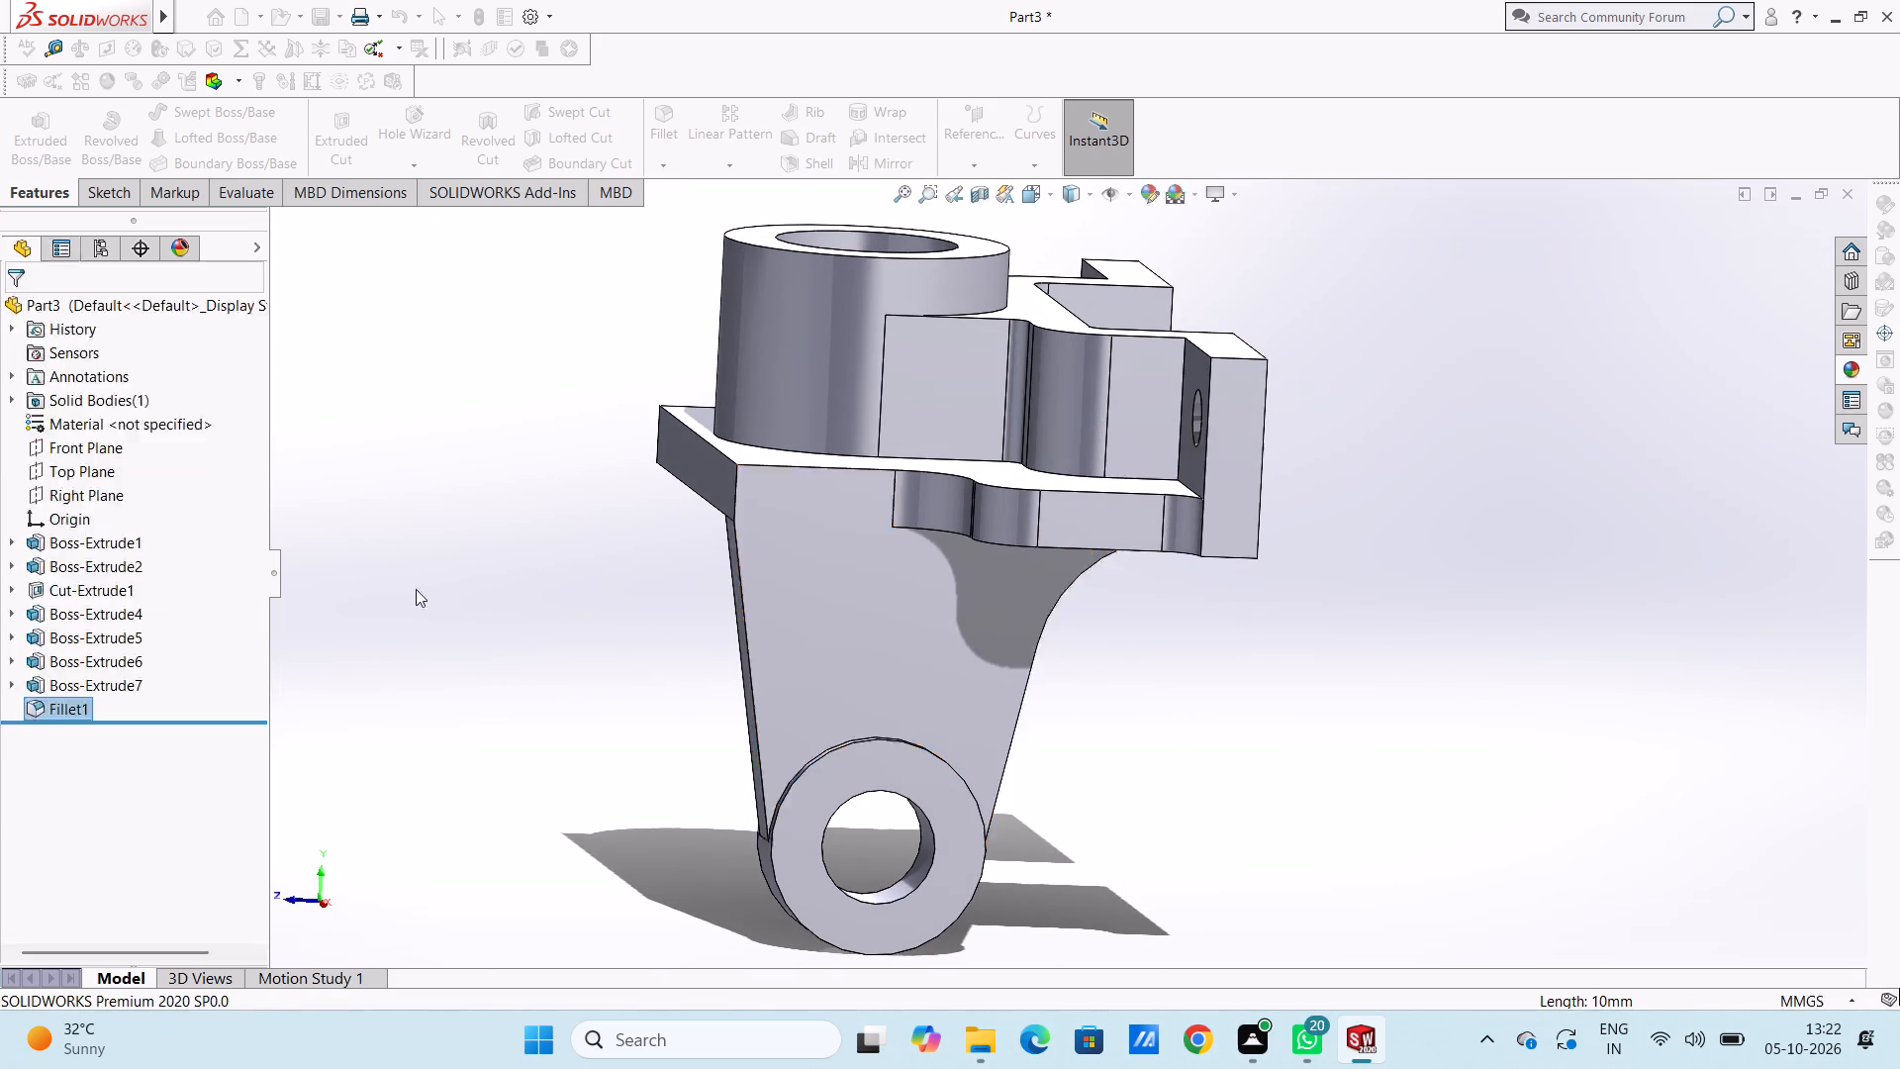
Examine the filleted bracket from all around, including the top and right standard views.
{"action": "scroll", "coordinate": [449, 585], "scroll_direction": "up", "scroll_amount": 3}
{"action": "middle_click_drag", "start_coordinate": [542, 608], "coordinate": [513, 480]}
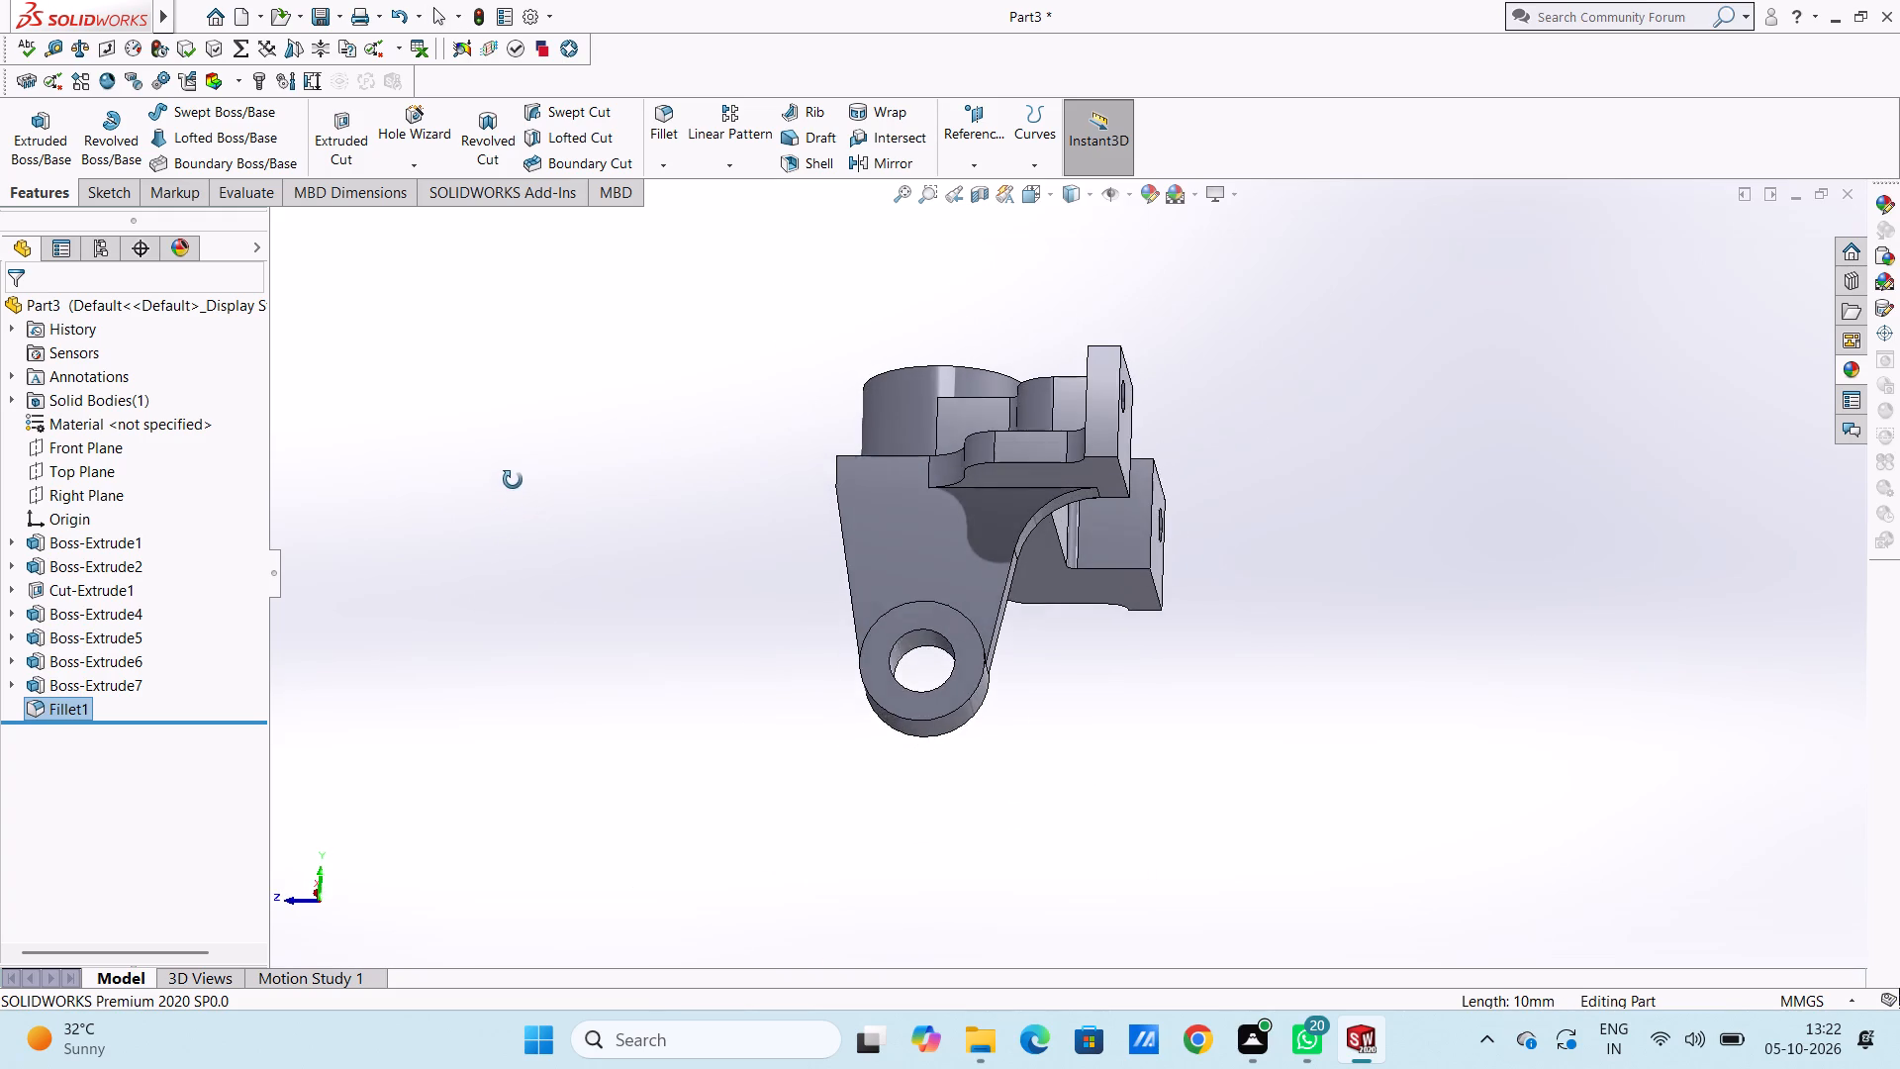
{"action": "middle_click_drag", "start_coordinate": [513, 480], "coordinate": [543, 394]}
{"action": "middle_click", "coordinate": [543, 394]}
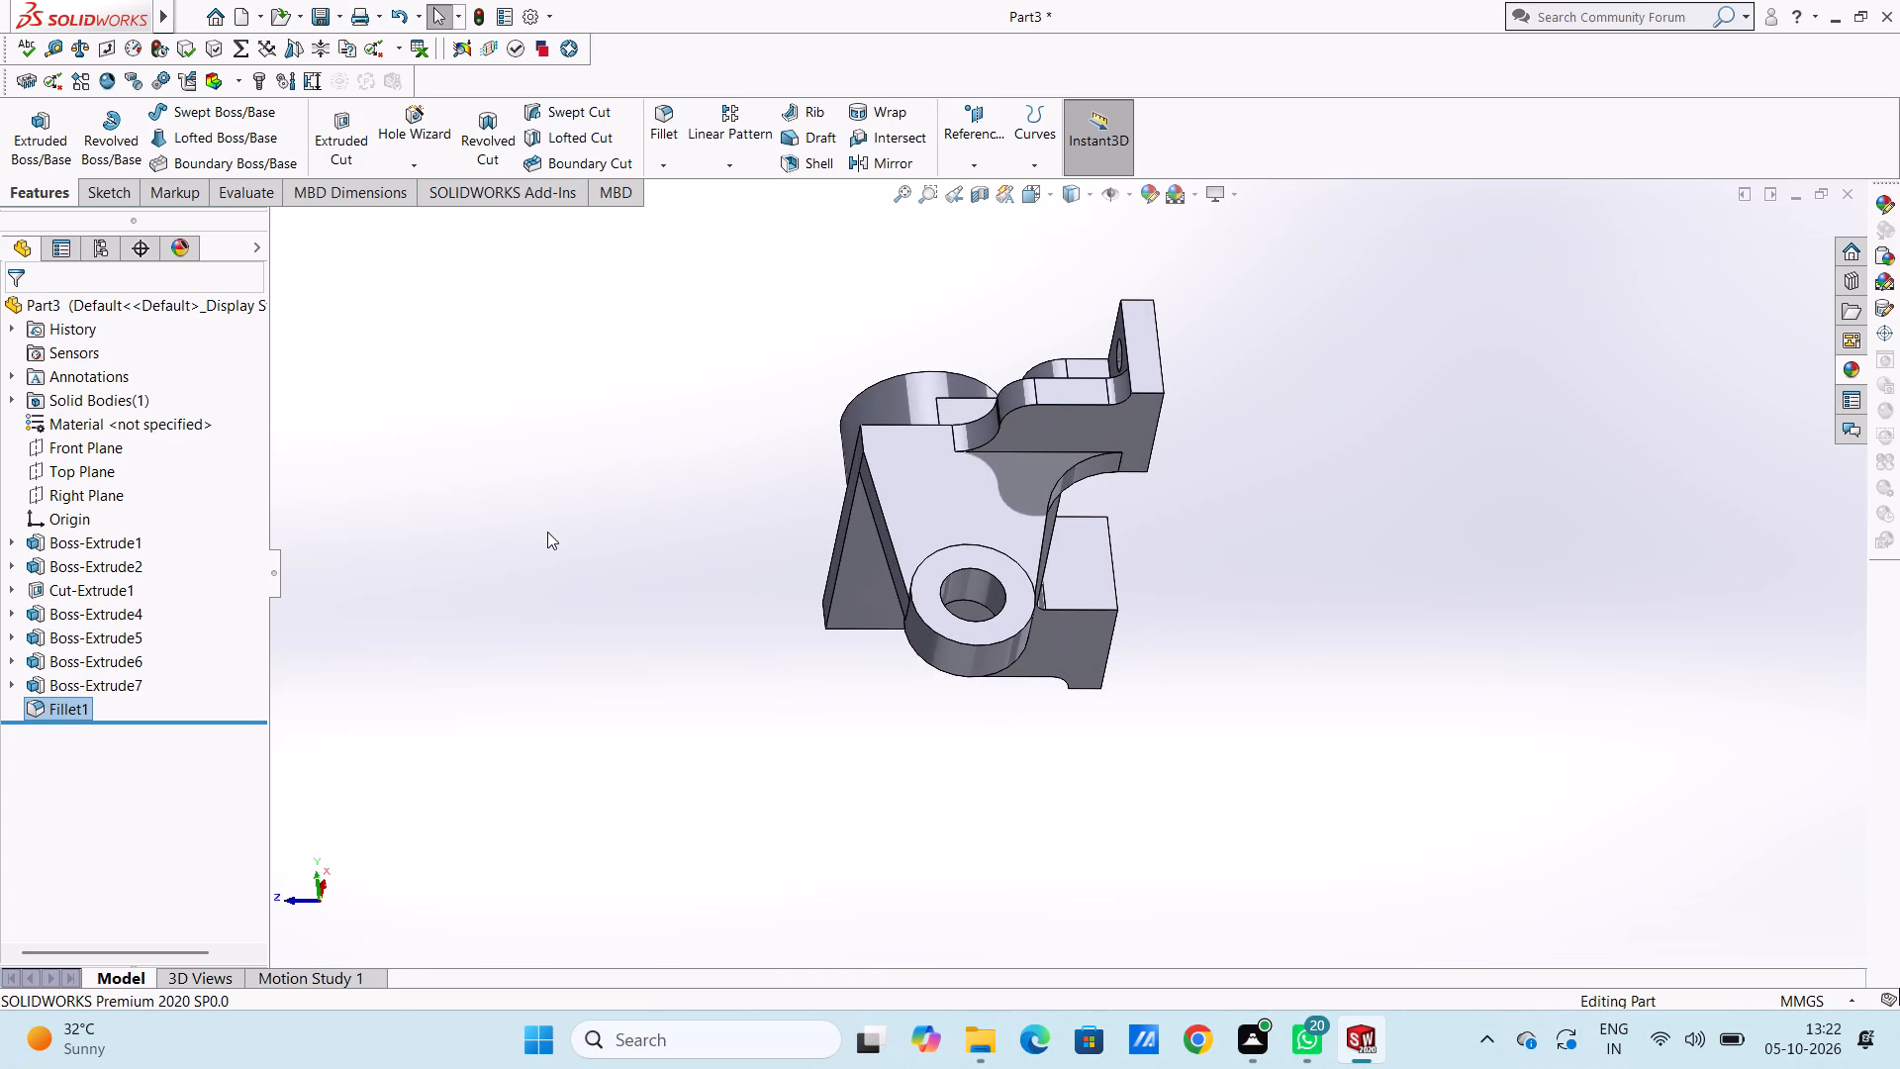
{"action": "middle_click_drag", "start_coordinate": [547, 532], "coordinate": [545, 753]}
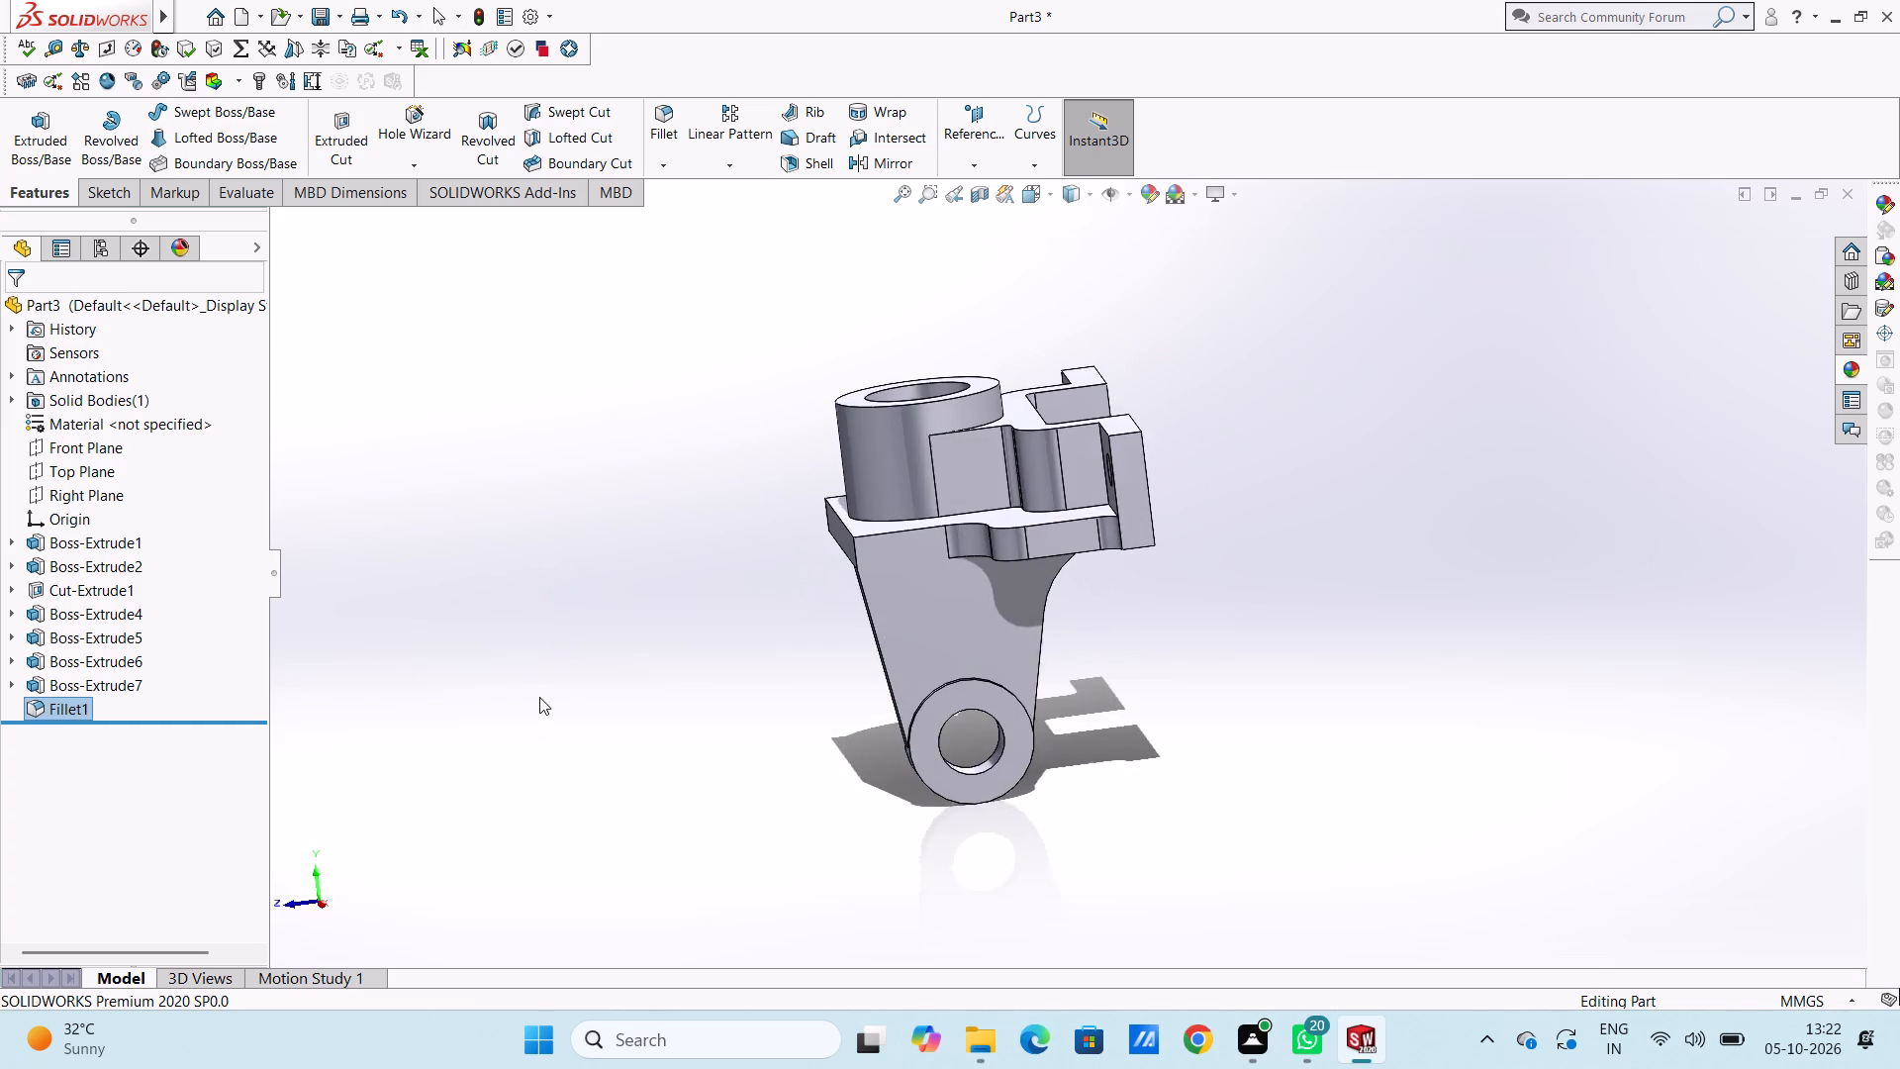
{"action": "scroll", "coordinate": [541, 677], "scroll_direction": "up", "scroll_amount": 3}
{"action": "middle_click_drag", "start_coordinate": [584, 622], "coordinate": [718, 678]}
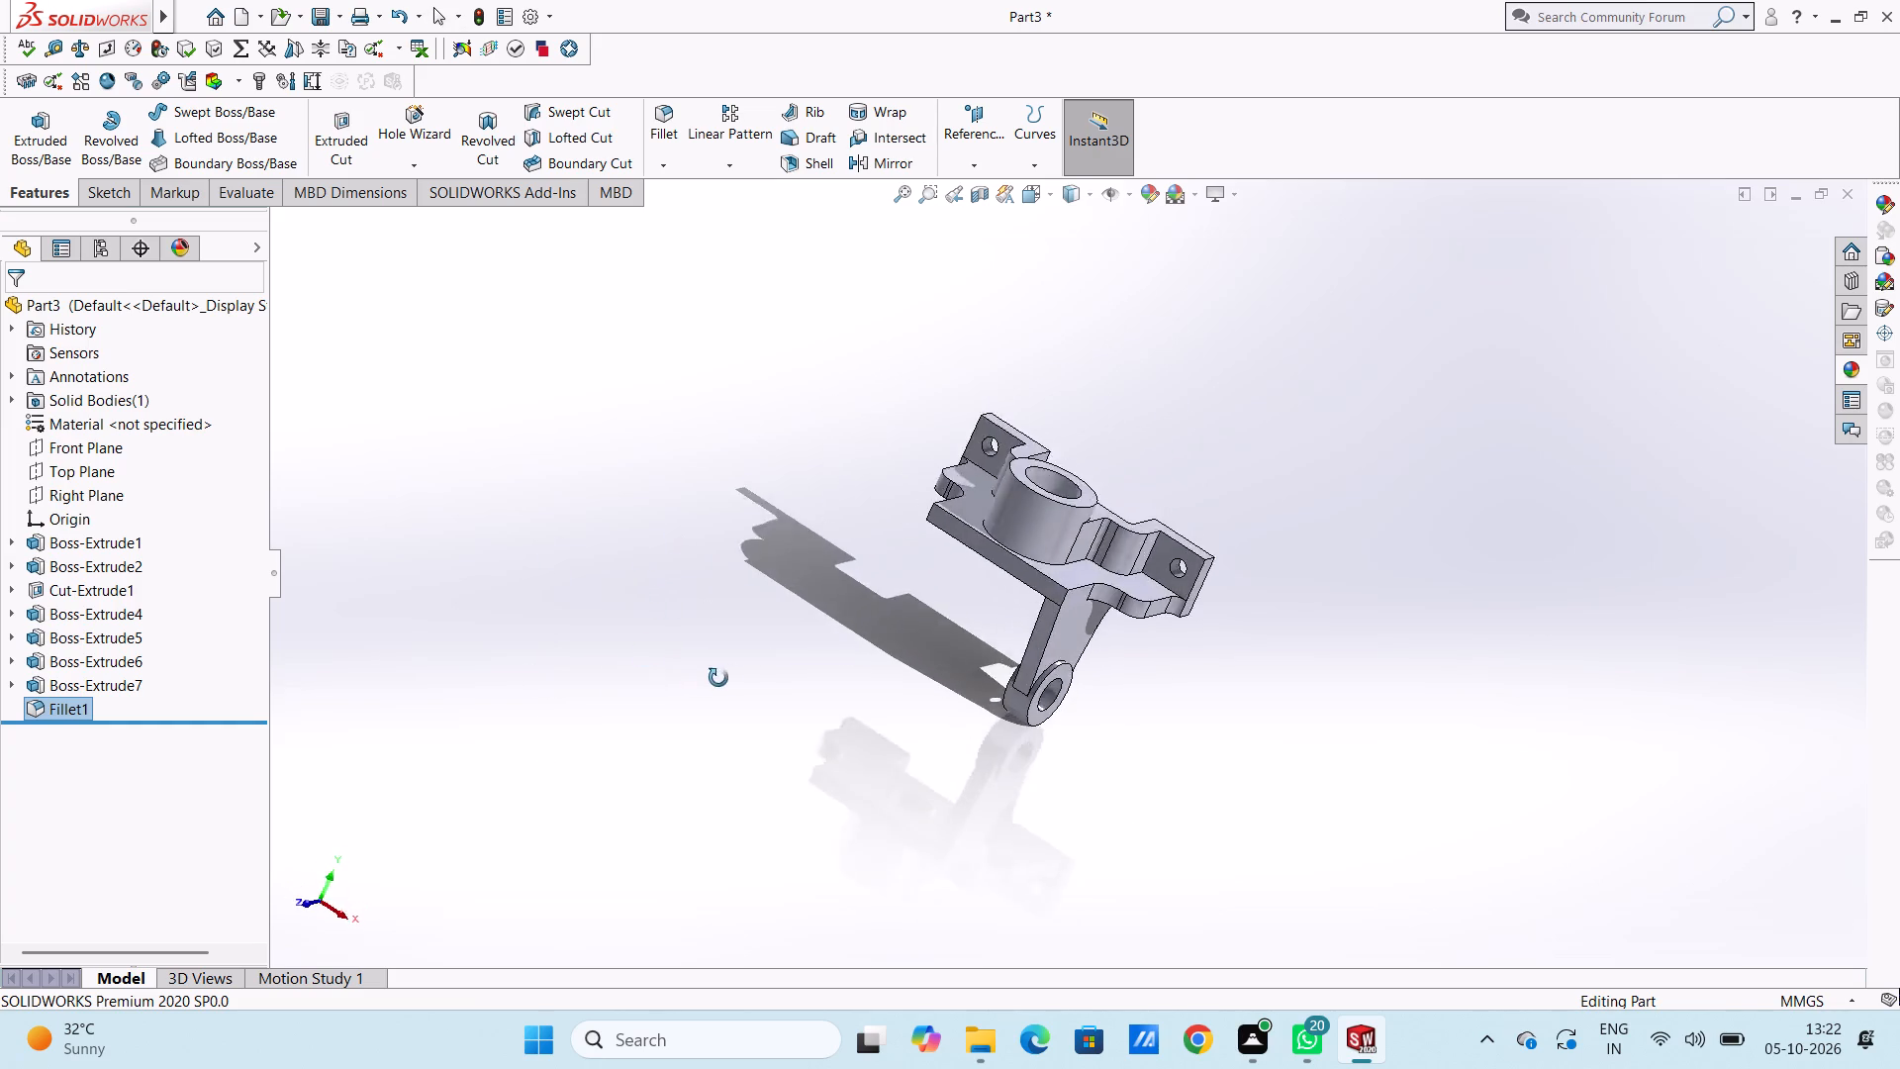
{"action": "middle_click_drag", "start_coordinate": [718, 678], "coordinate": [564, 753]}
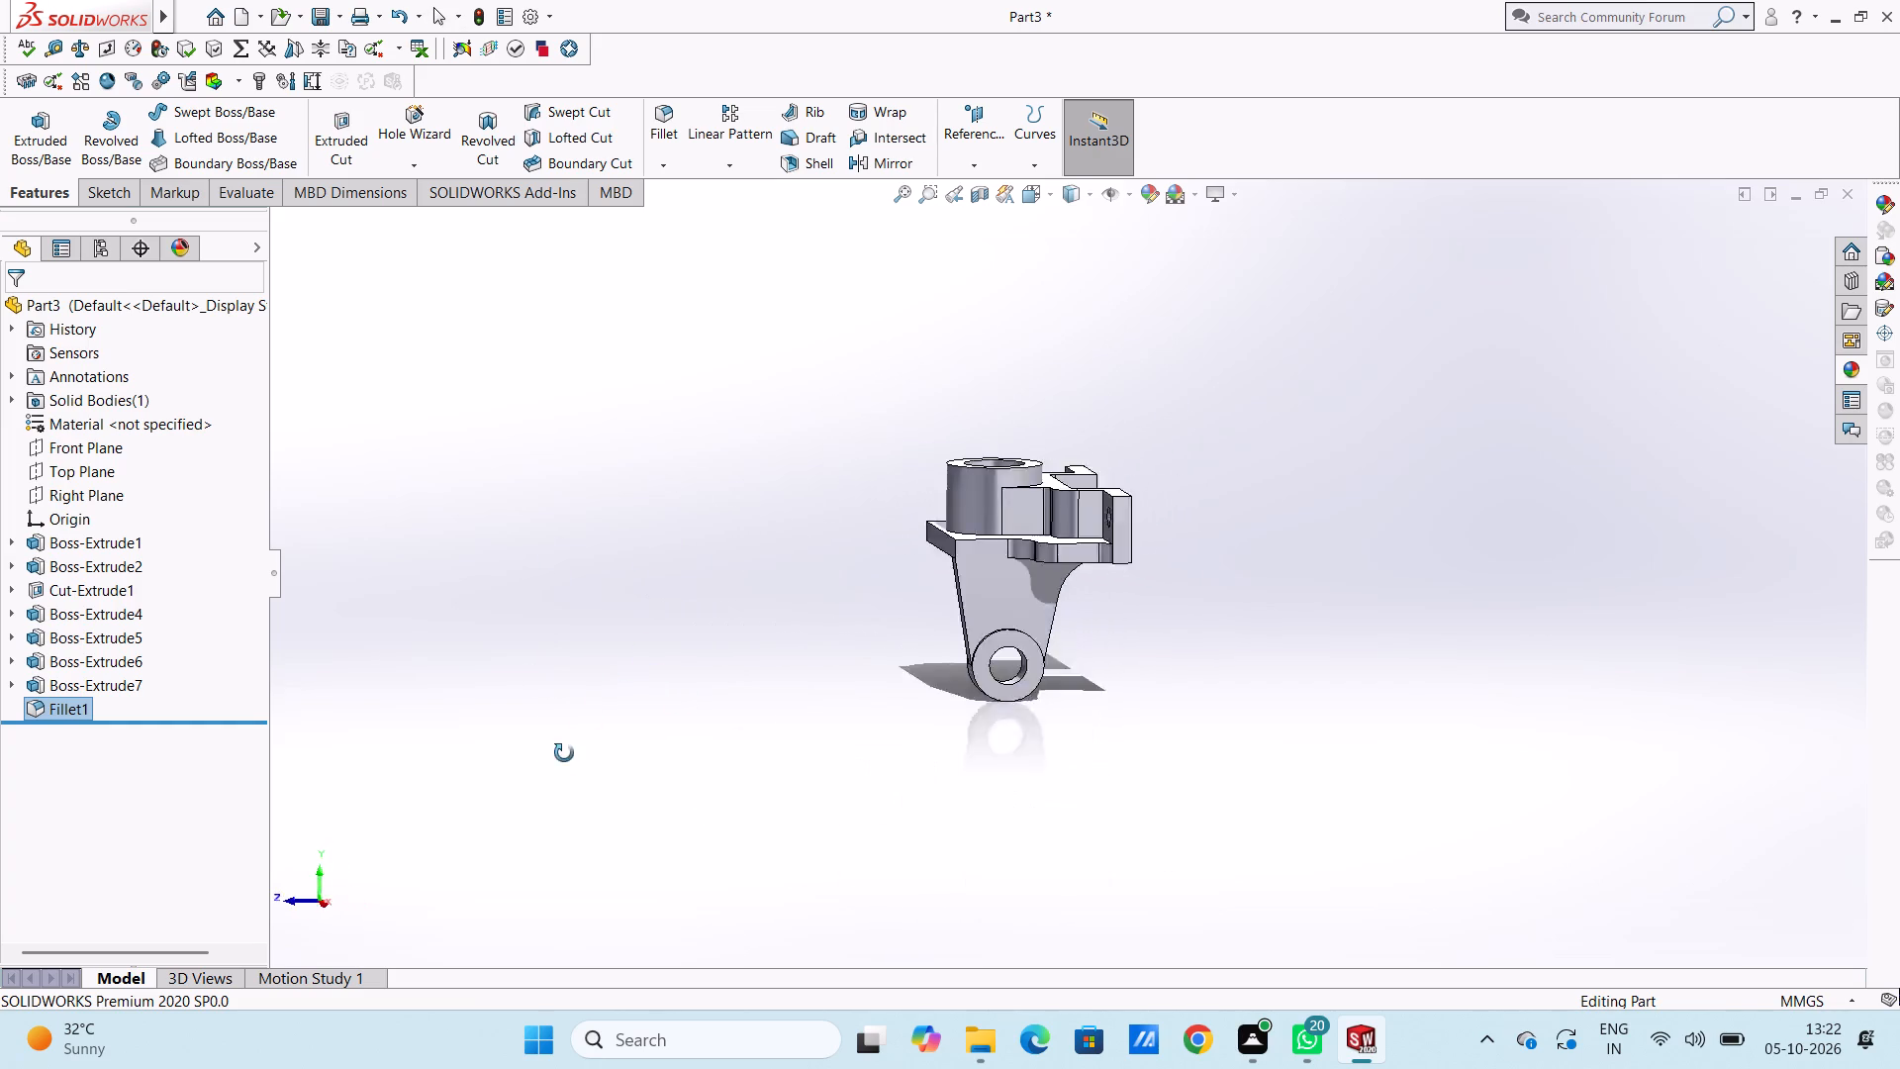
{"action": "middle_click_drag", "start_coordinate": [564, 753], "coordinate": [589, 812]}
{"action": "middle_click_drag", "start_coordinate": [643, 717], "coordinate": [810, 778]}
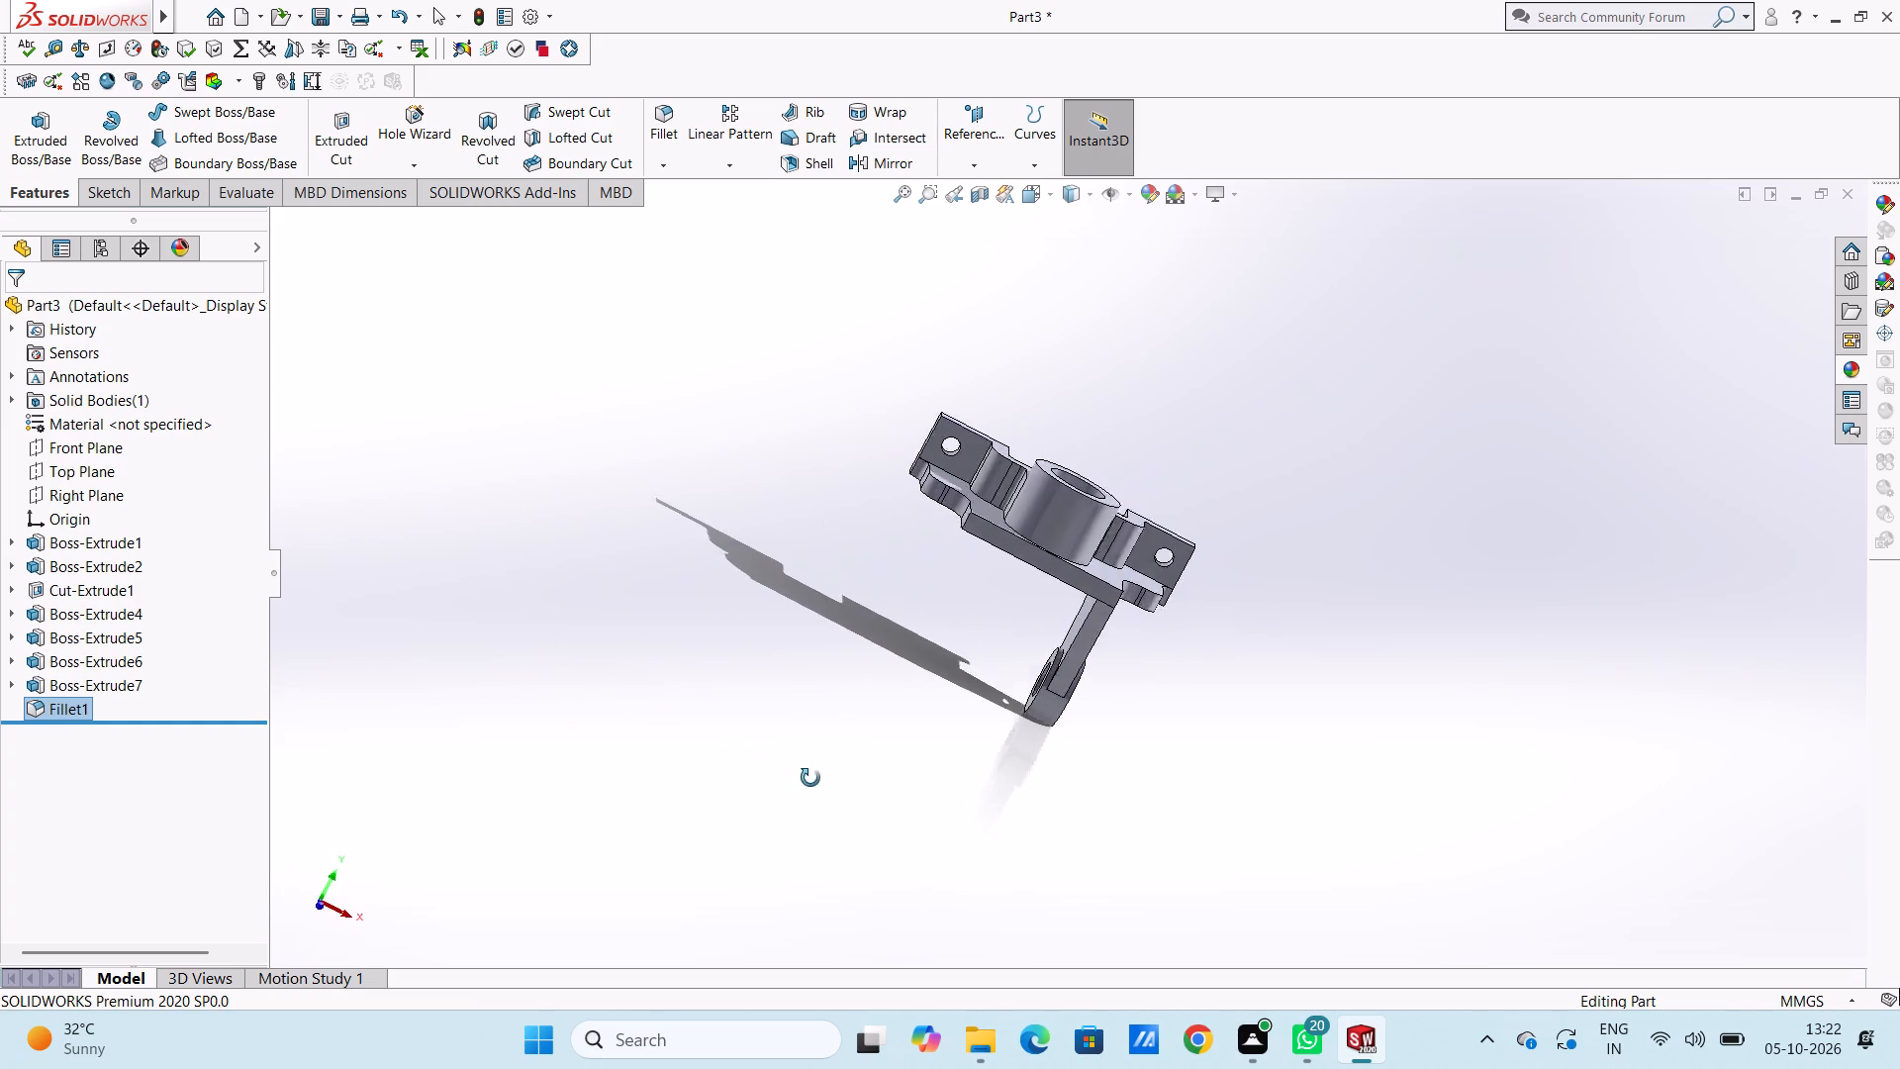
{"action": "middle_click_drag", "start_coordinate": [810, 778], "coordinate": [815, 781]}
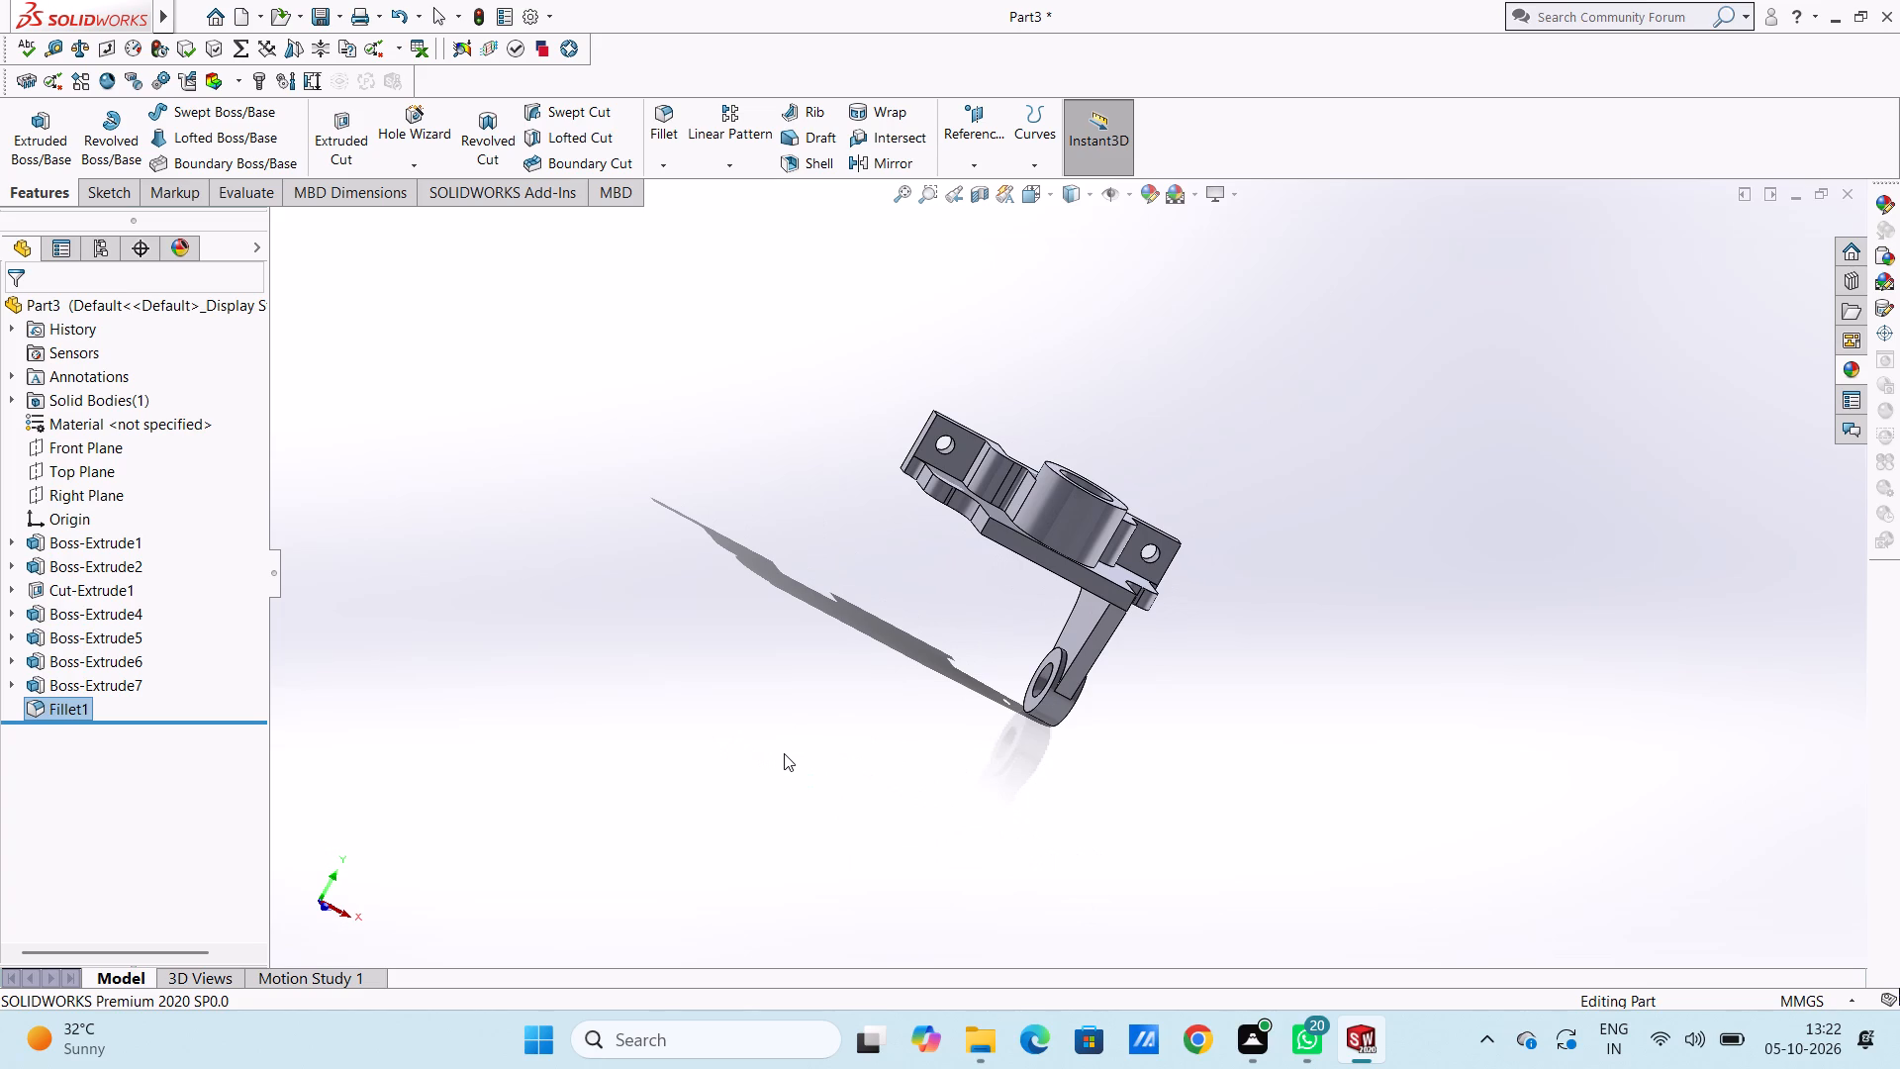
{"action": "key", "text": "ctrl+5"}
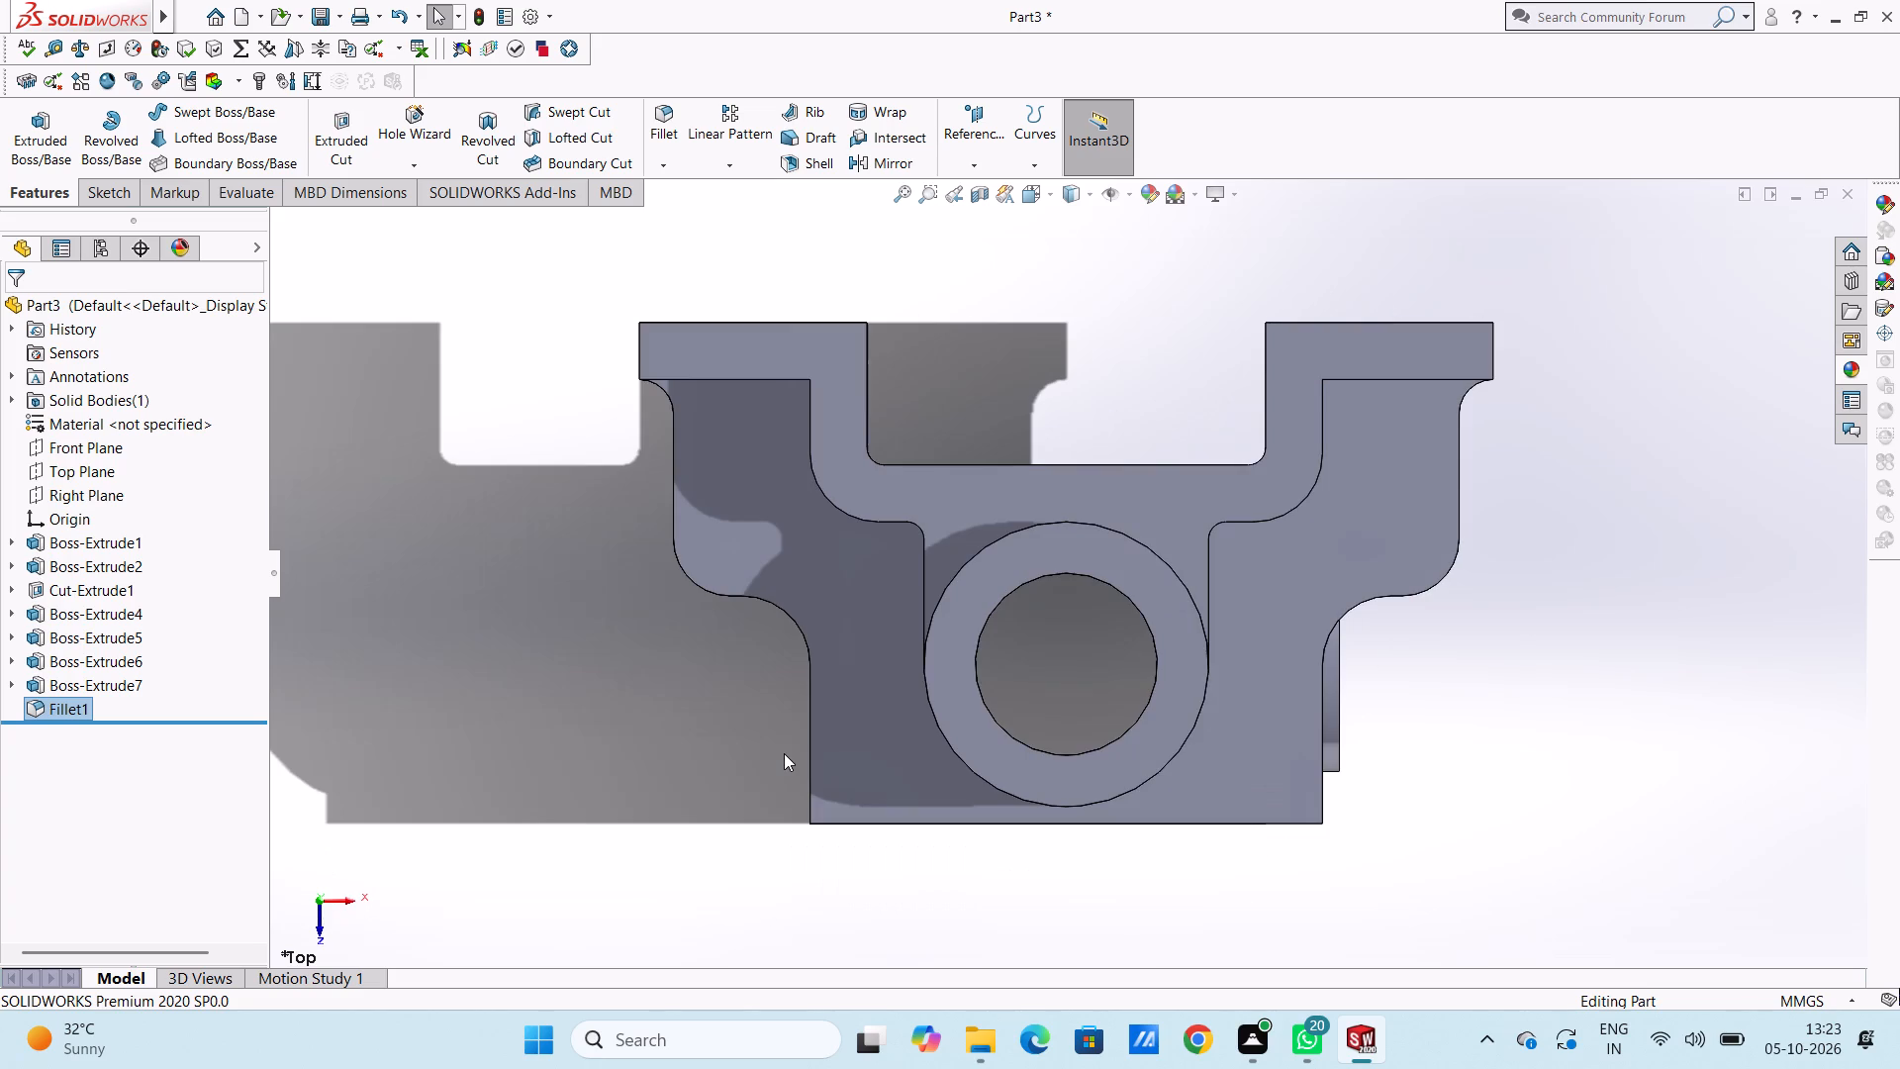
{"action": "key", "text": "ctrl+4"}
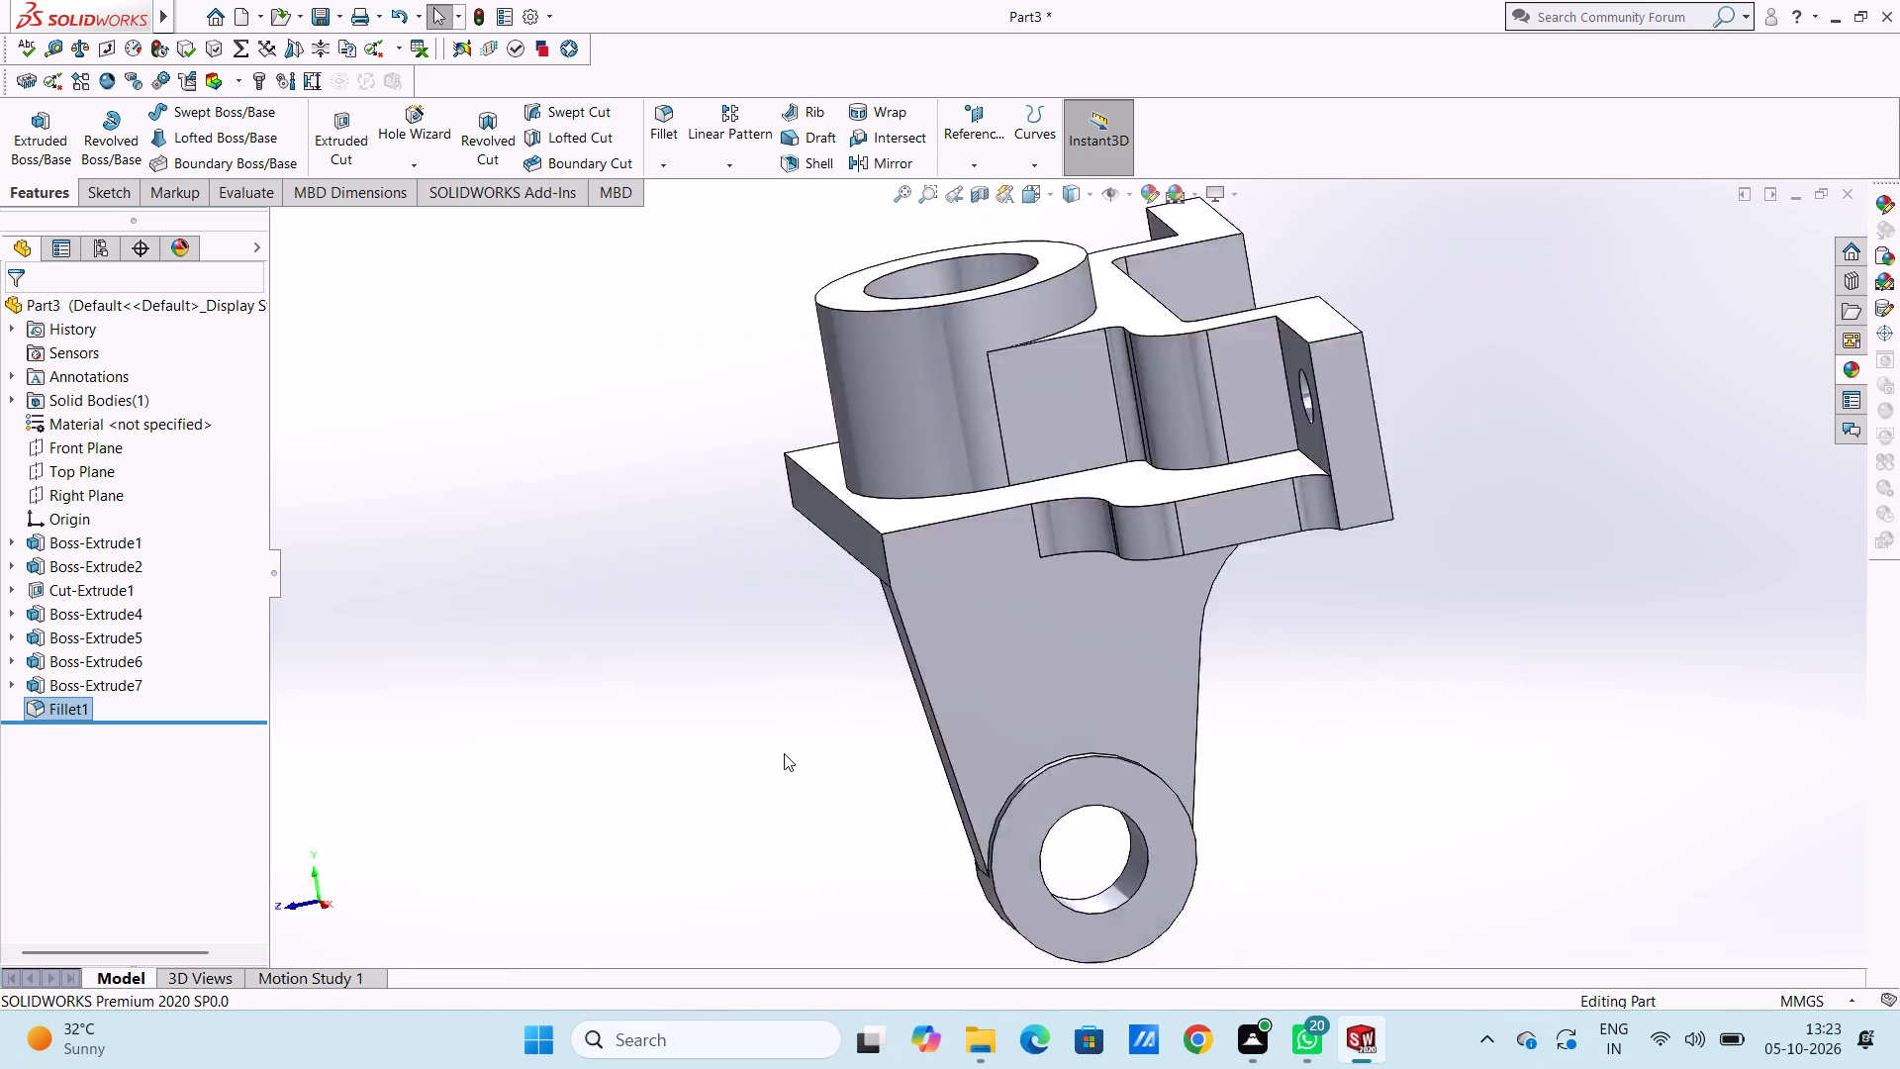
On the base plate's left side face, sketch a 61 mm line along its top edge and a line about 67 mm long down to the ring's outer edge.
{"action": "key", "text": "ctrl+3"}
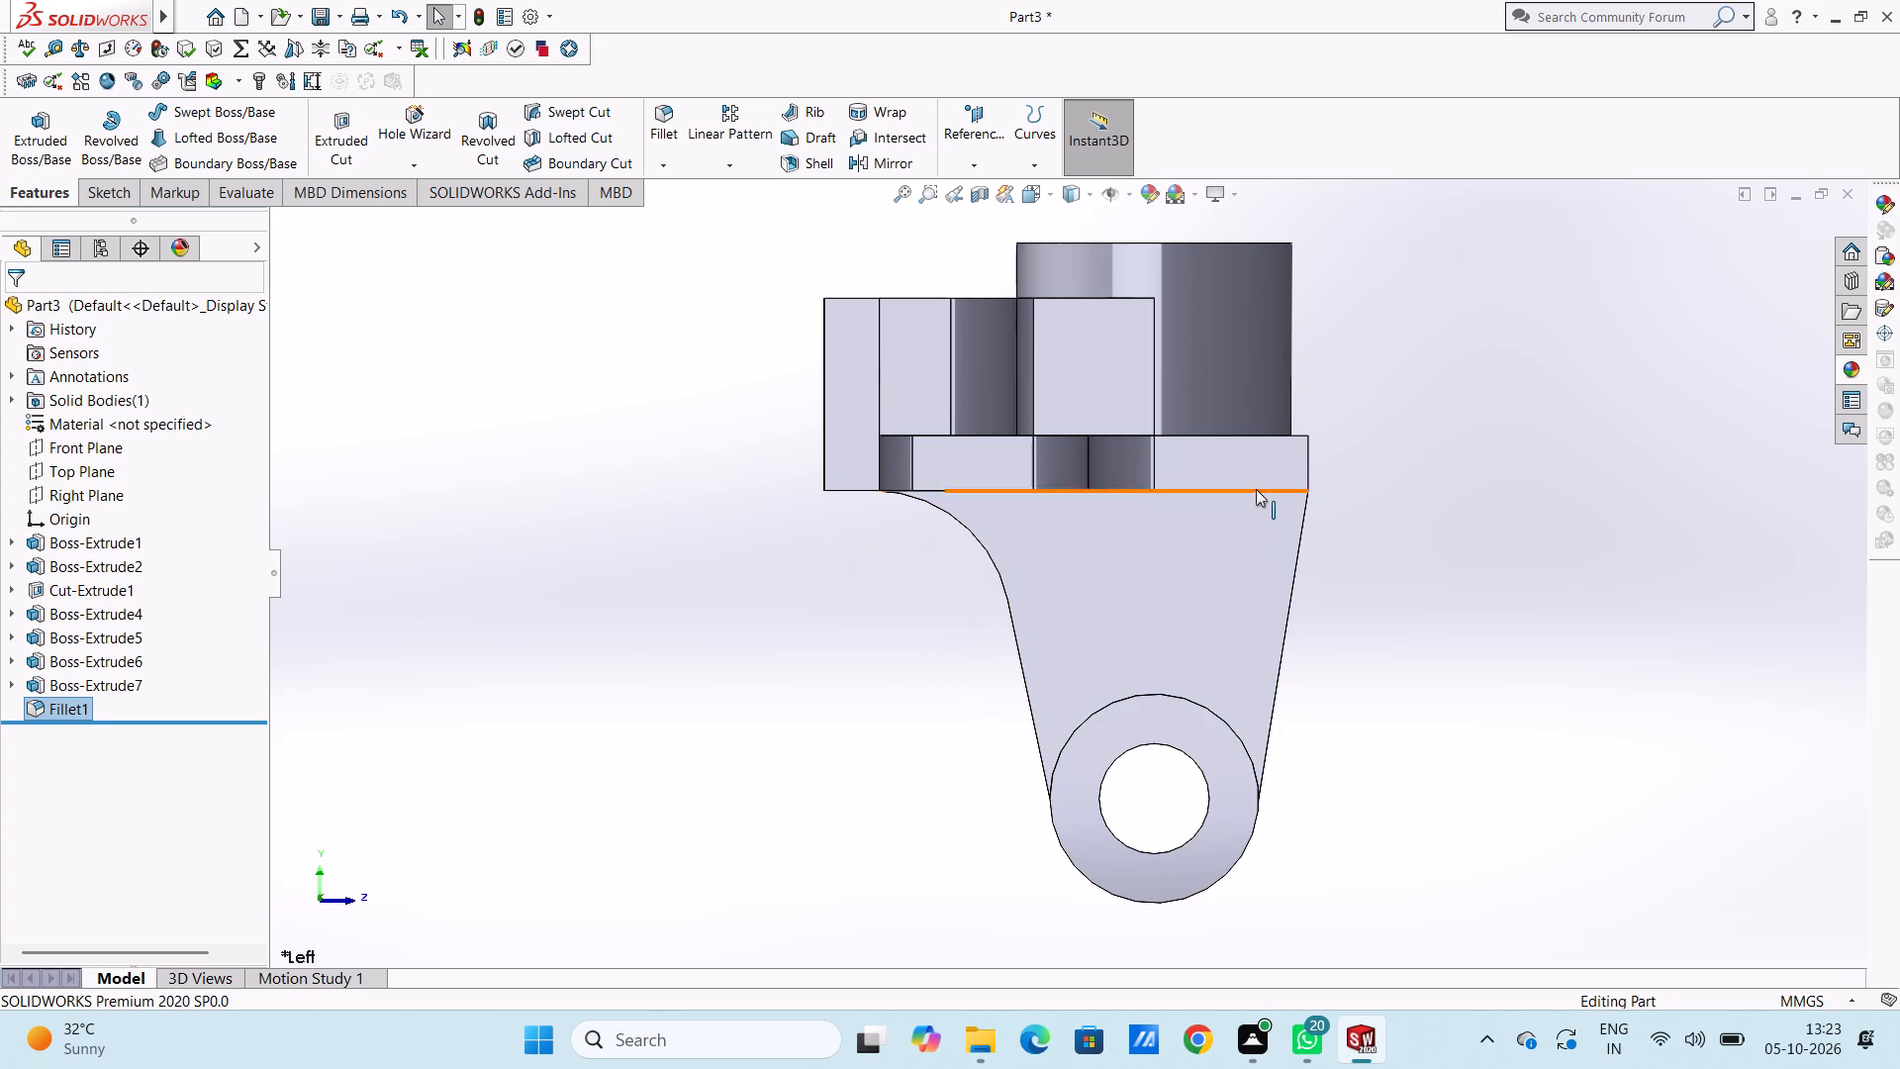
{"action": "left_click", "coordinate": [1268, 459]}
{"action": "left_click", "coordinate": [1355, 407]}
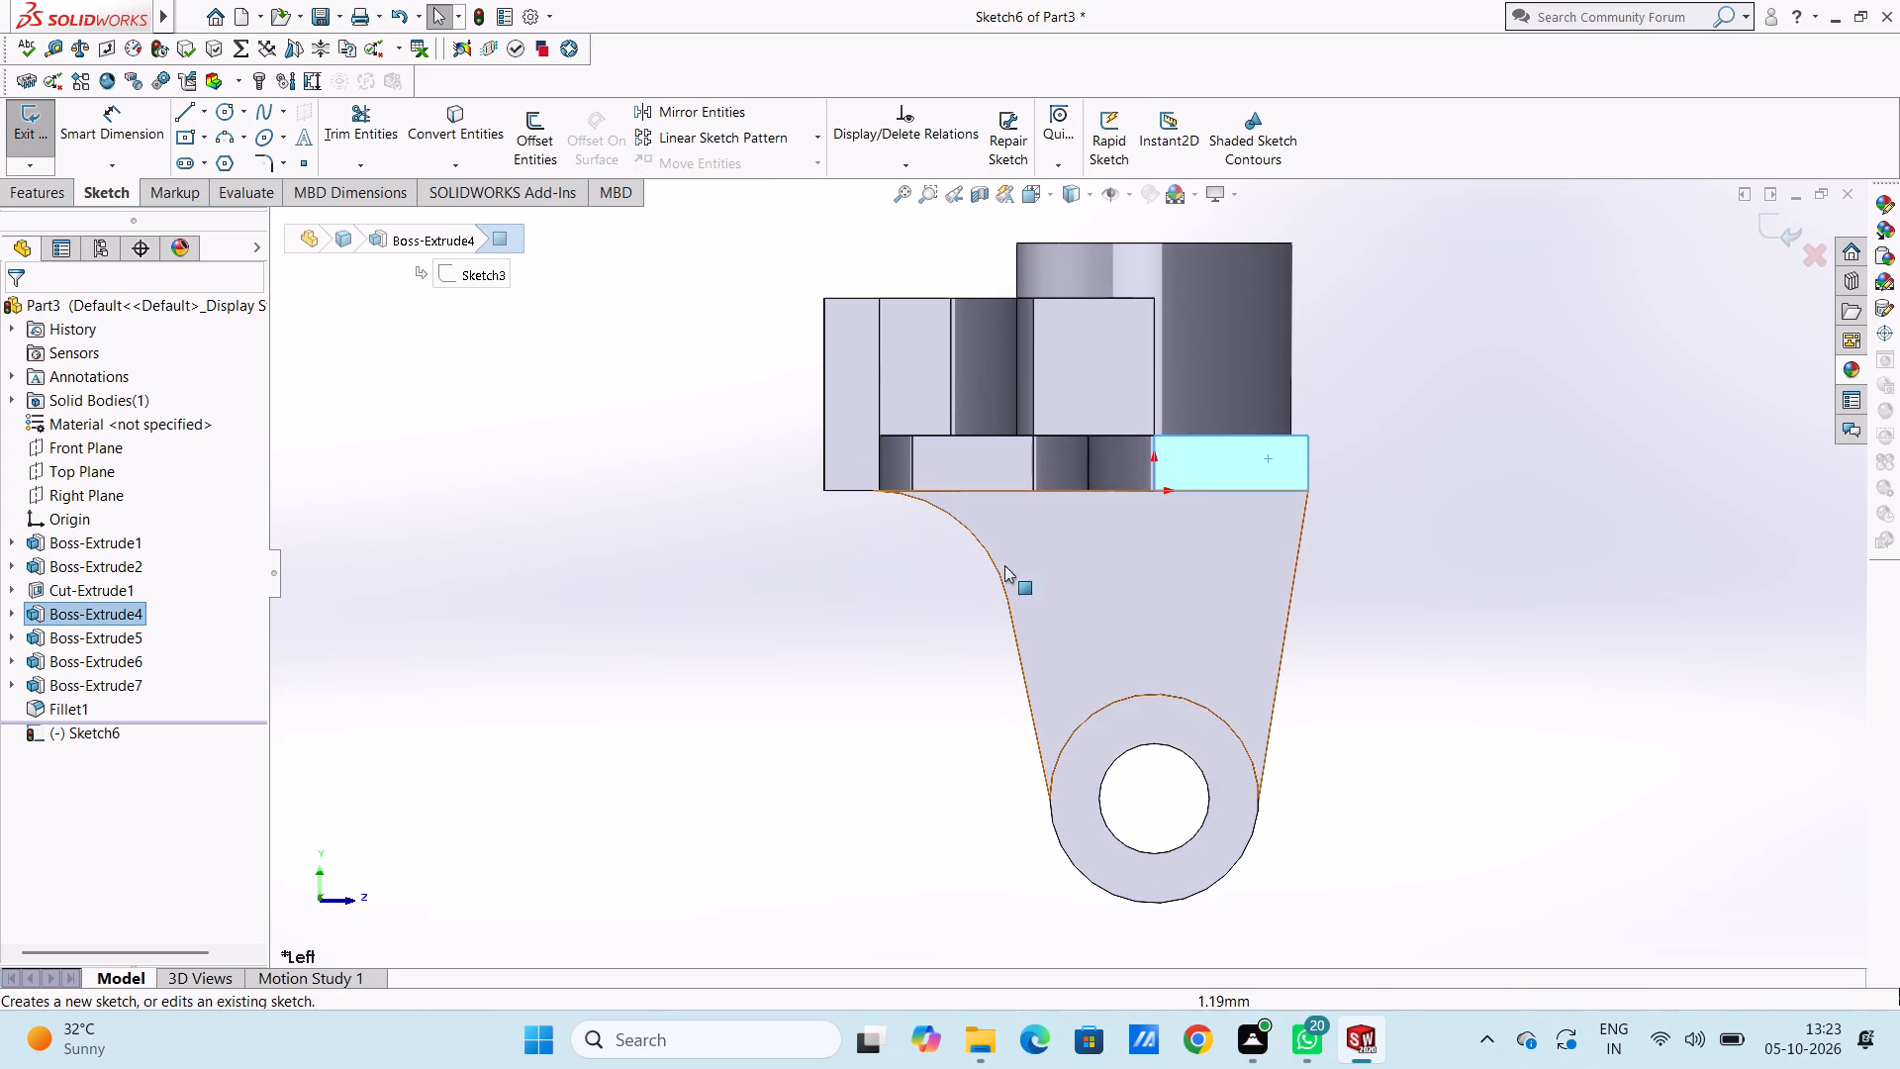
{"action": "left_click", "coordinate": [708, 626]}
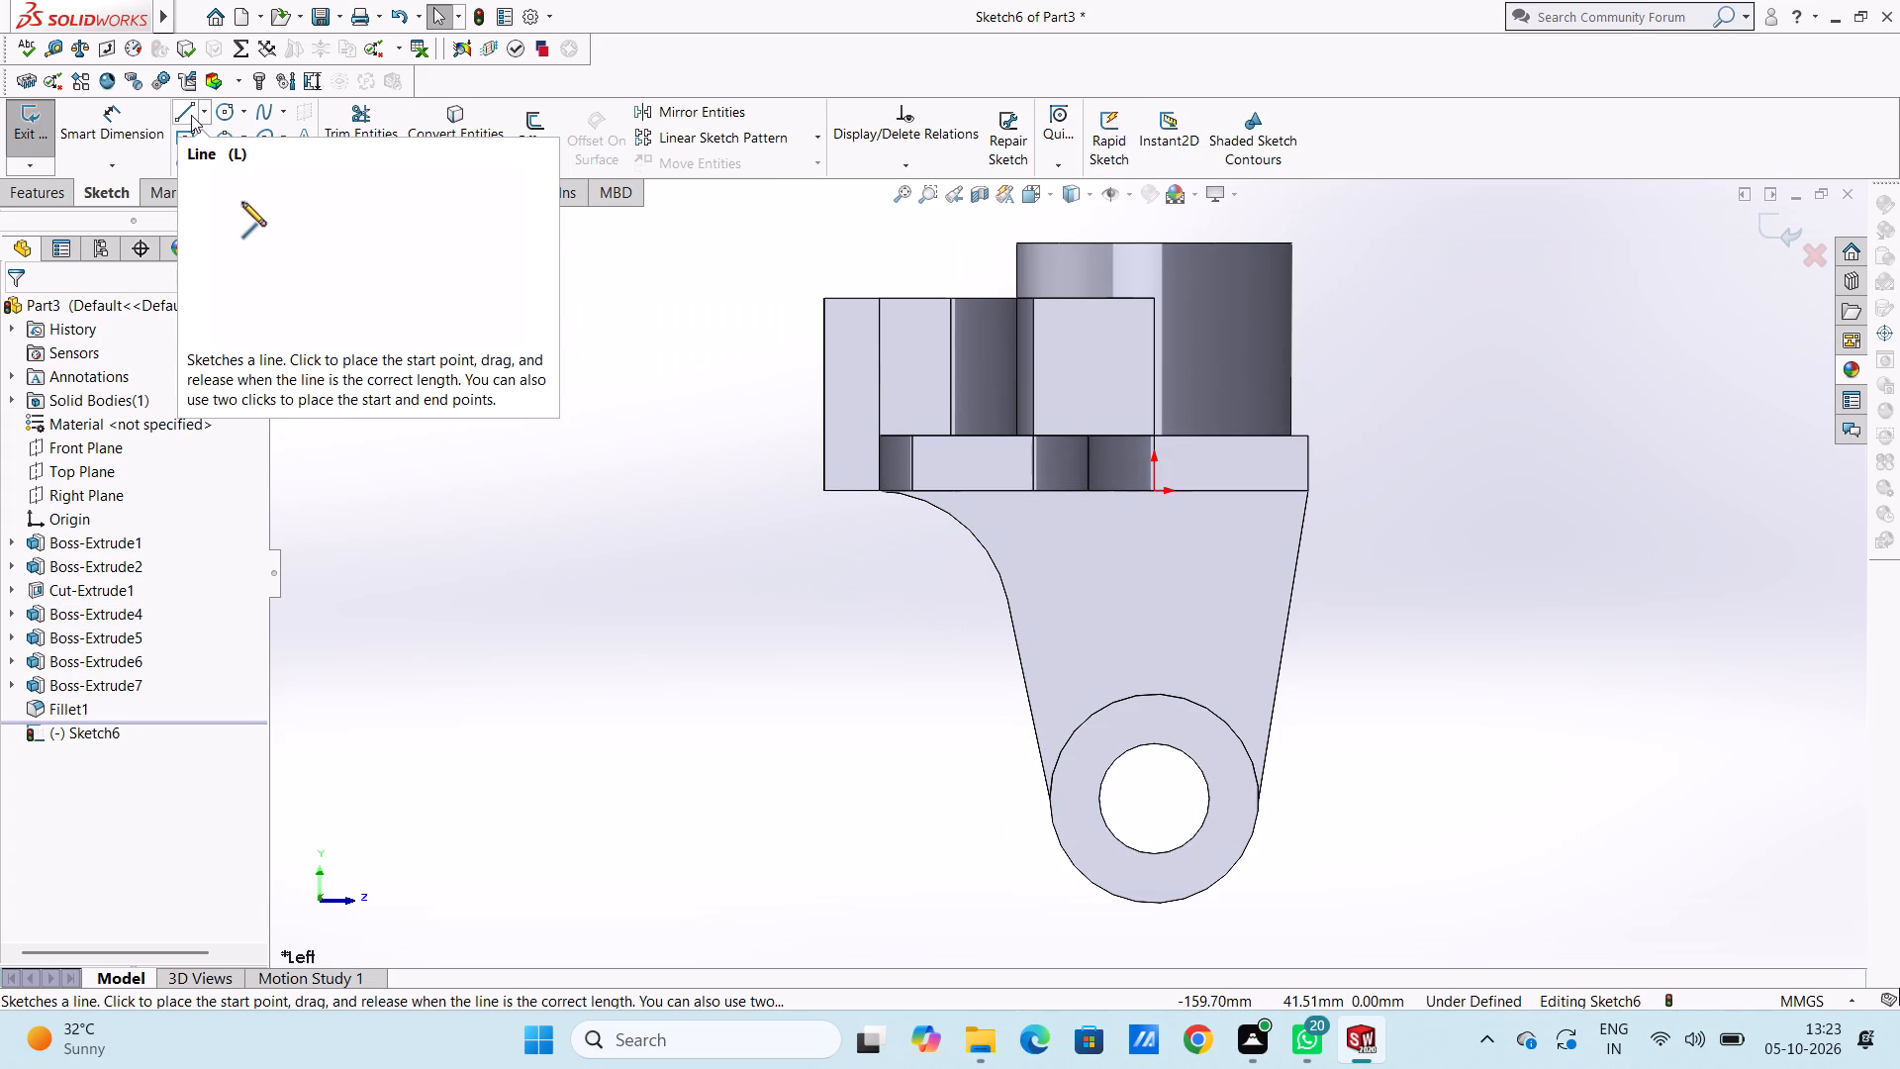
{"action": "left_click", "coordinate": [191, 115]}
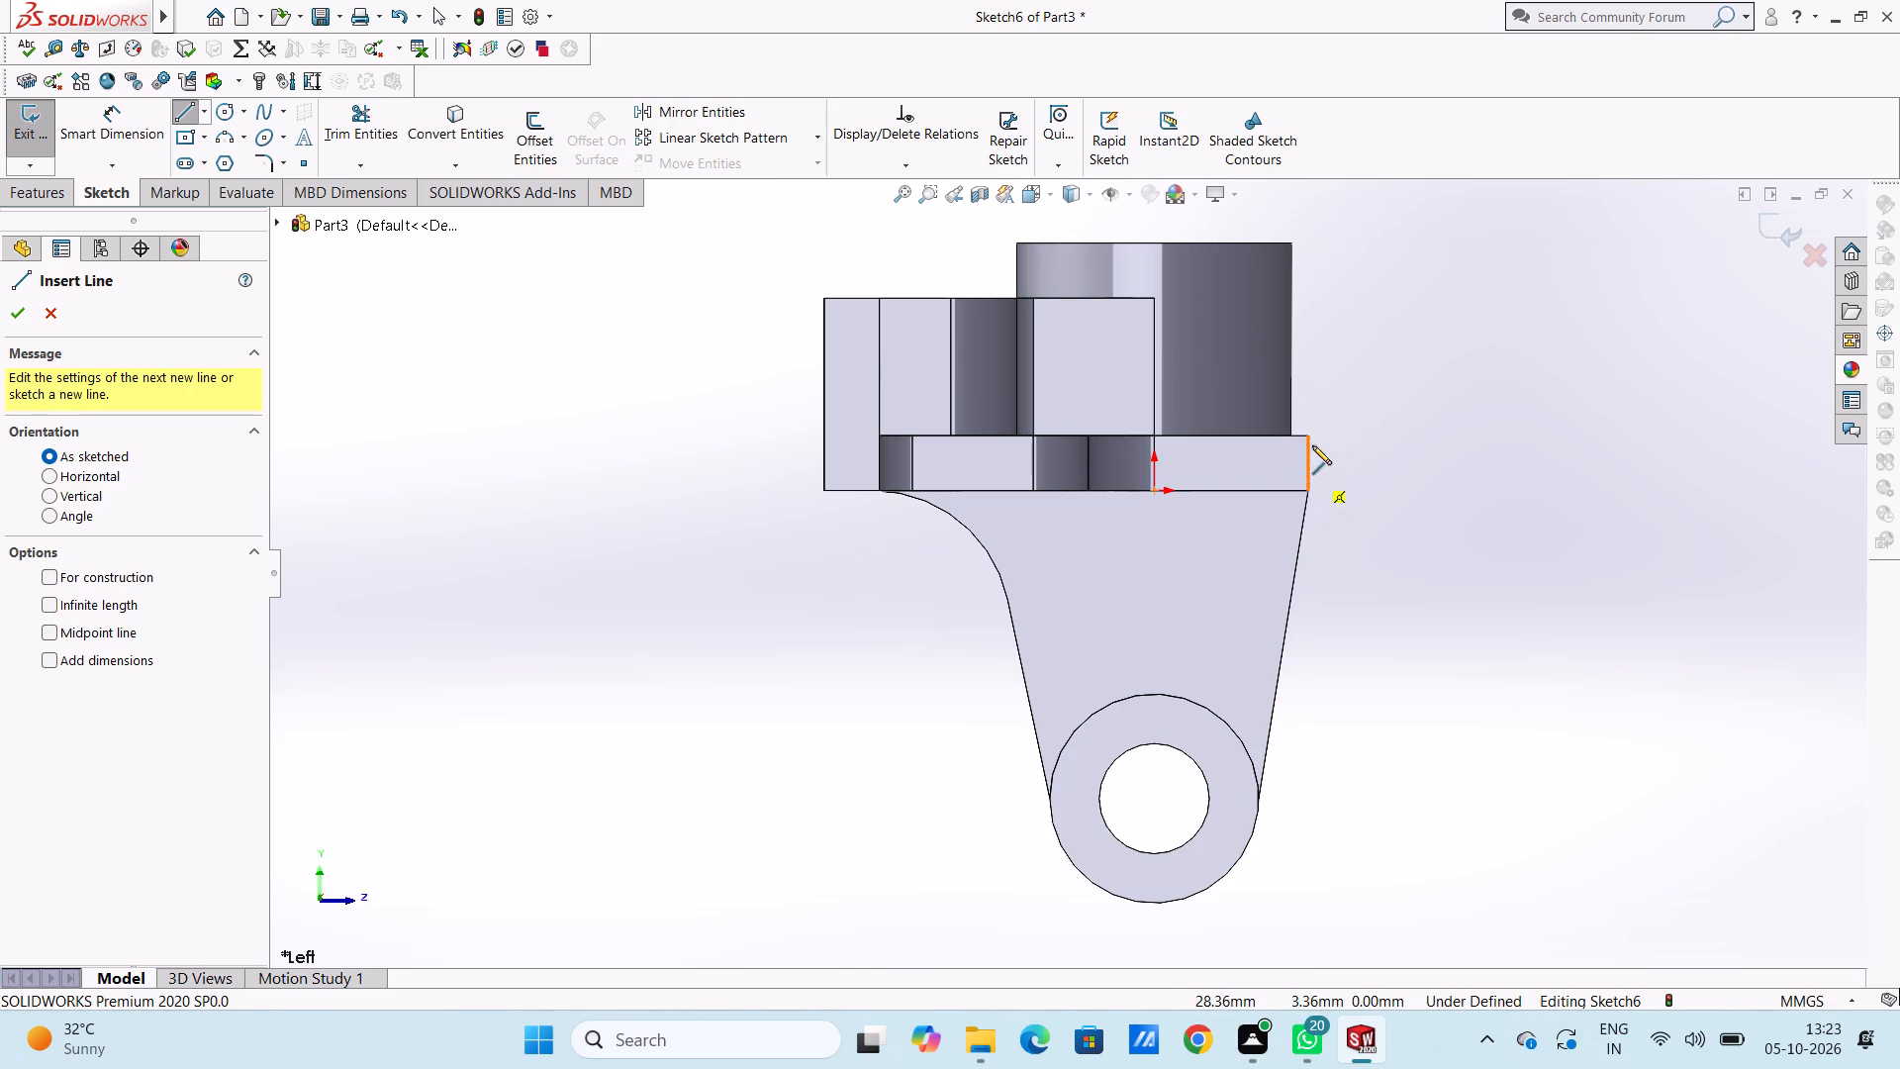
{"action": "left_click", "coordinate": [1310, 438]}
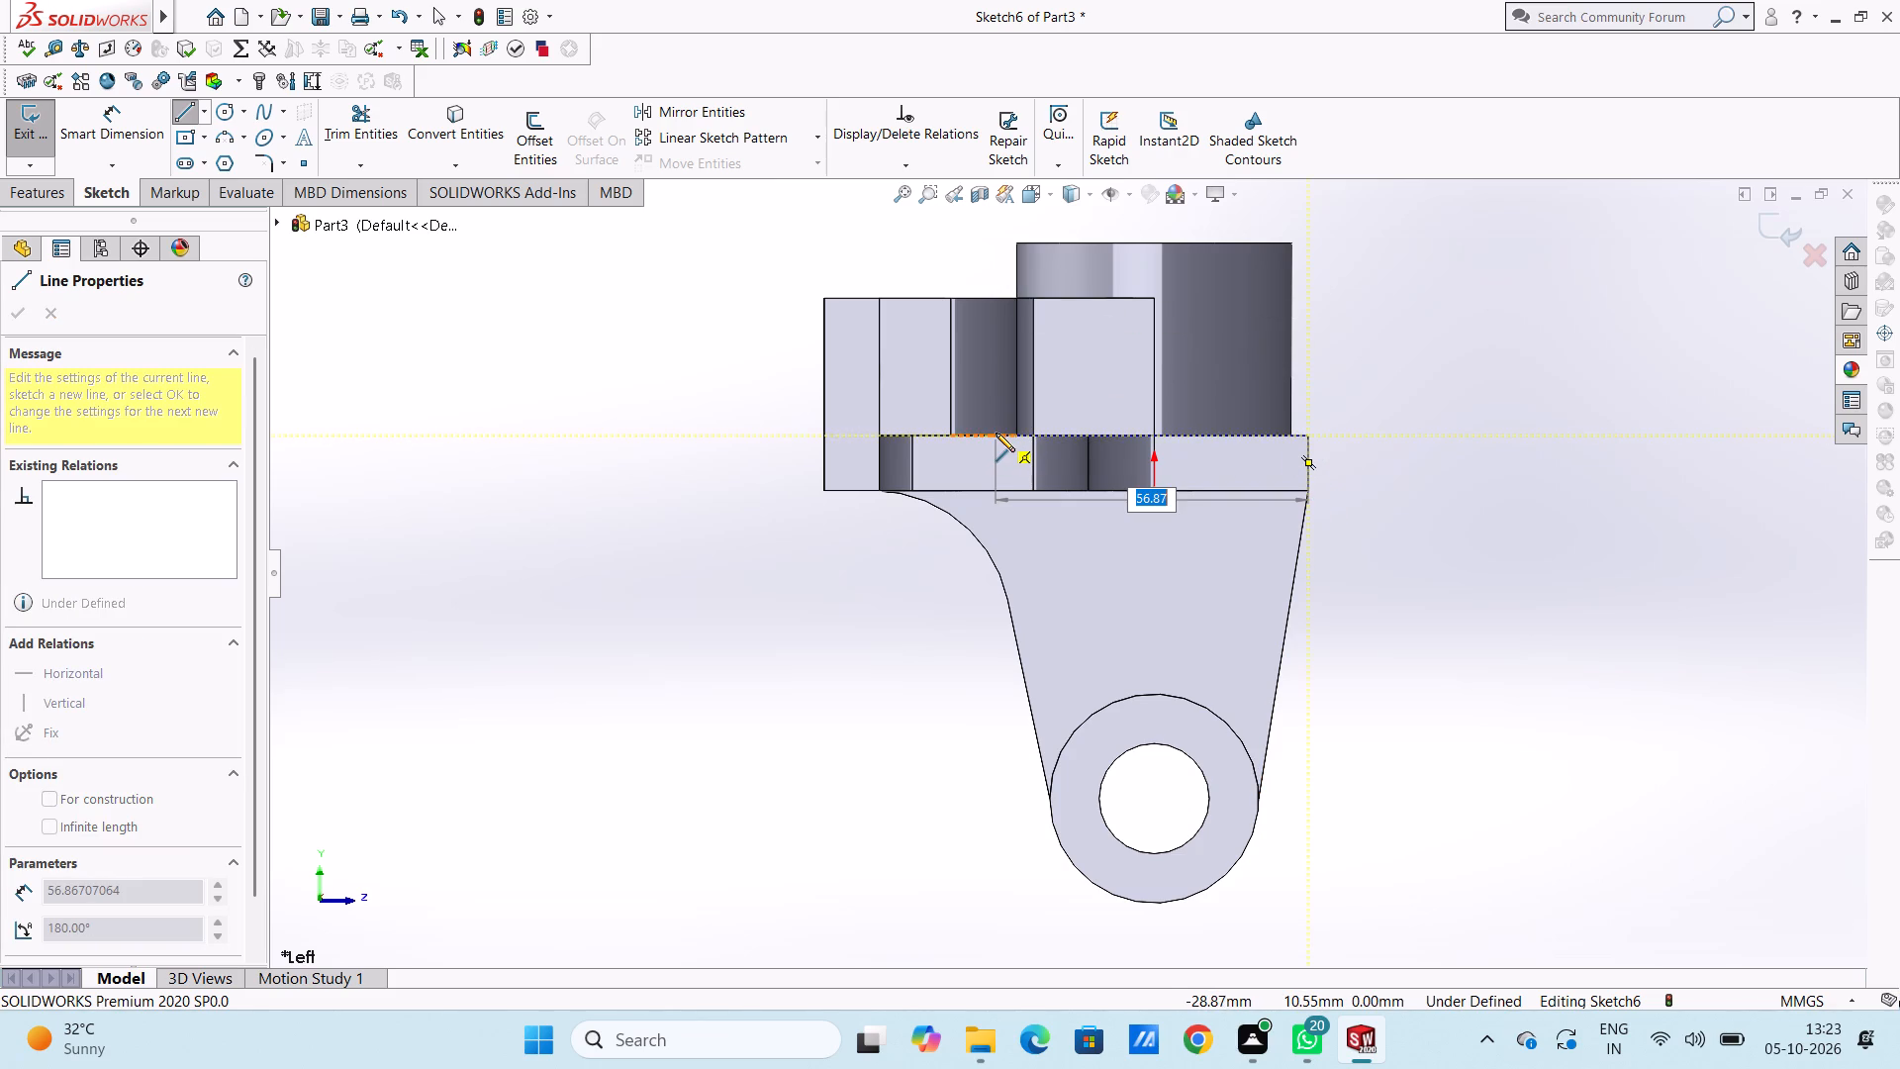
{"action": "type", "text": "61"}
{"action": "key", "text": "Return"}
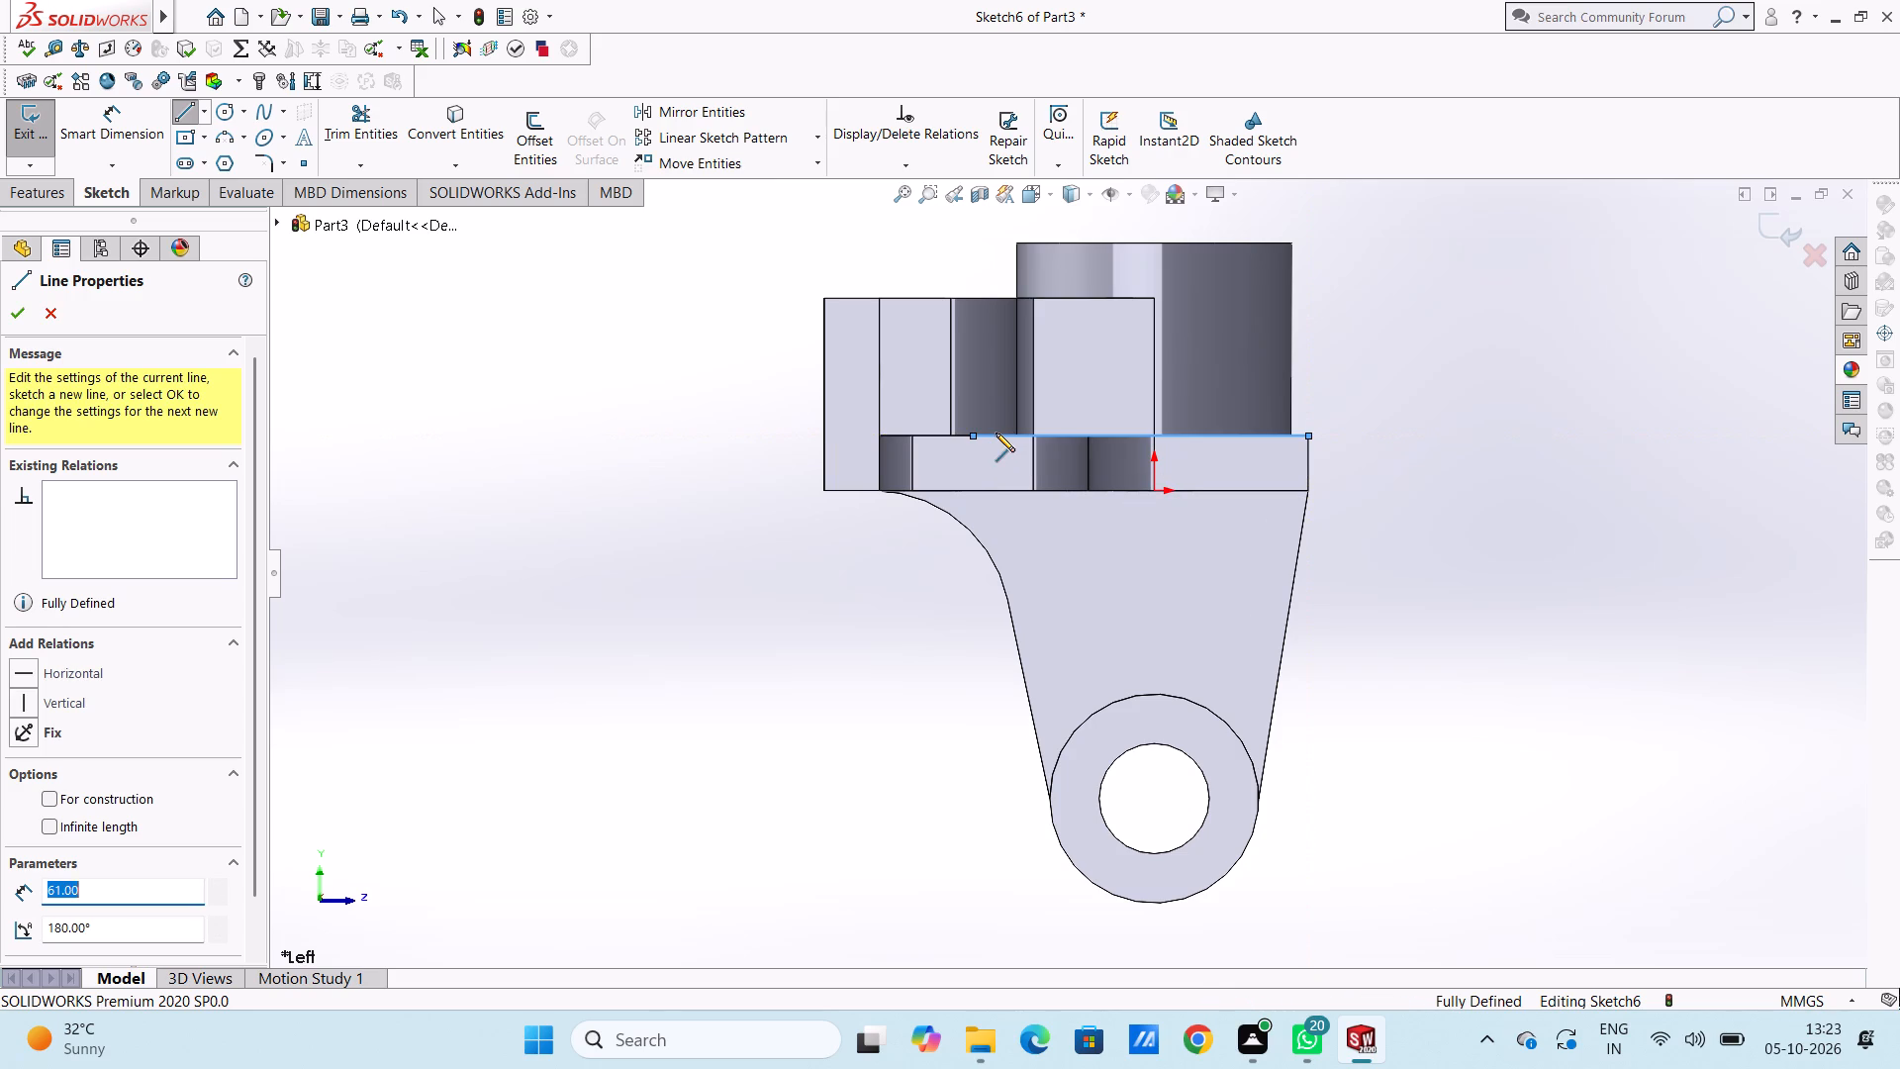
{"action": "left_click", "coordinate": [1049, 799]}
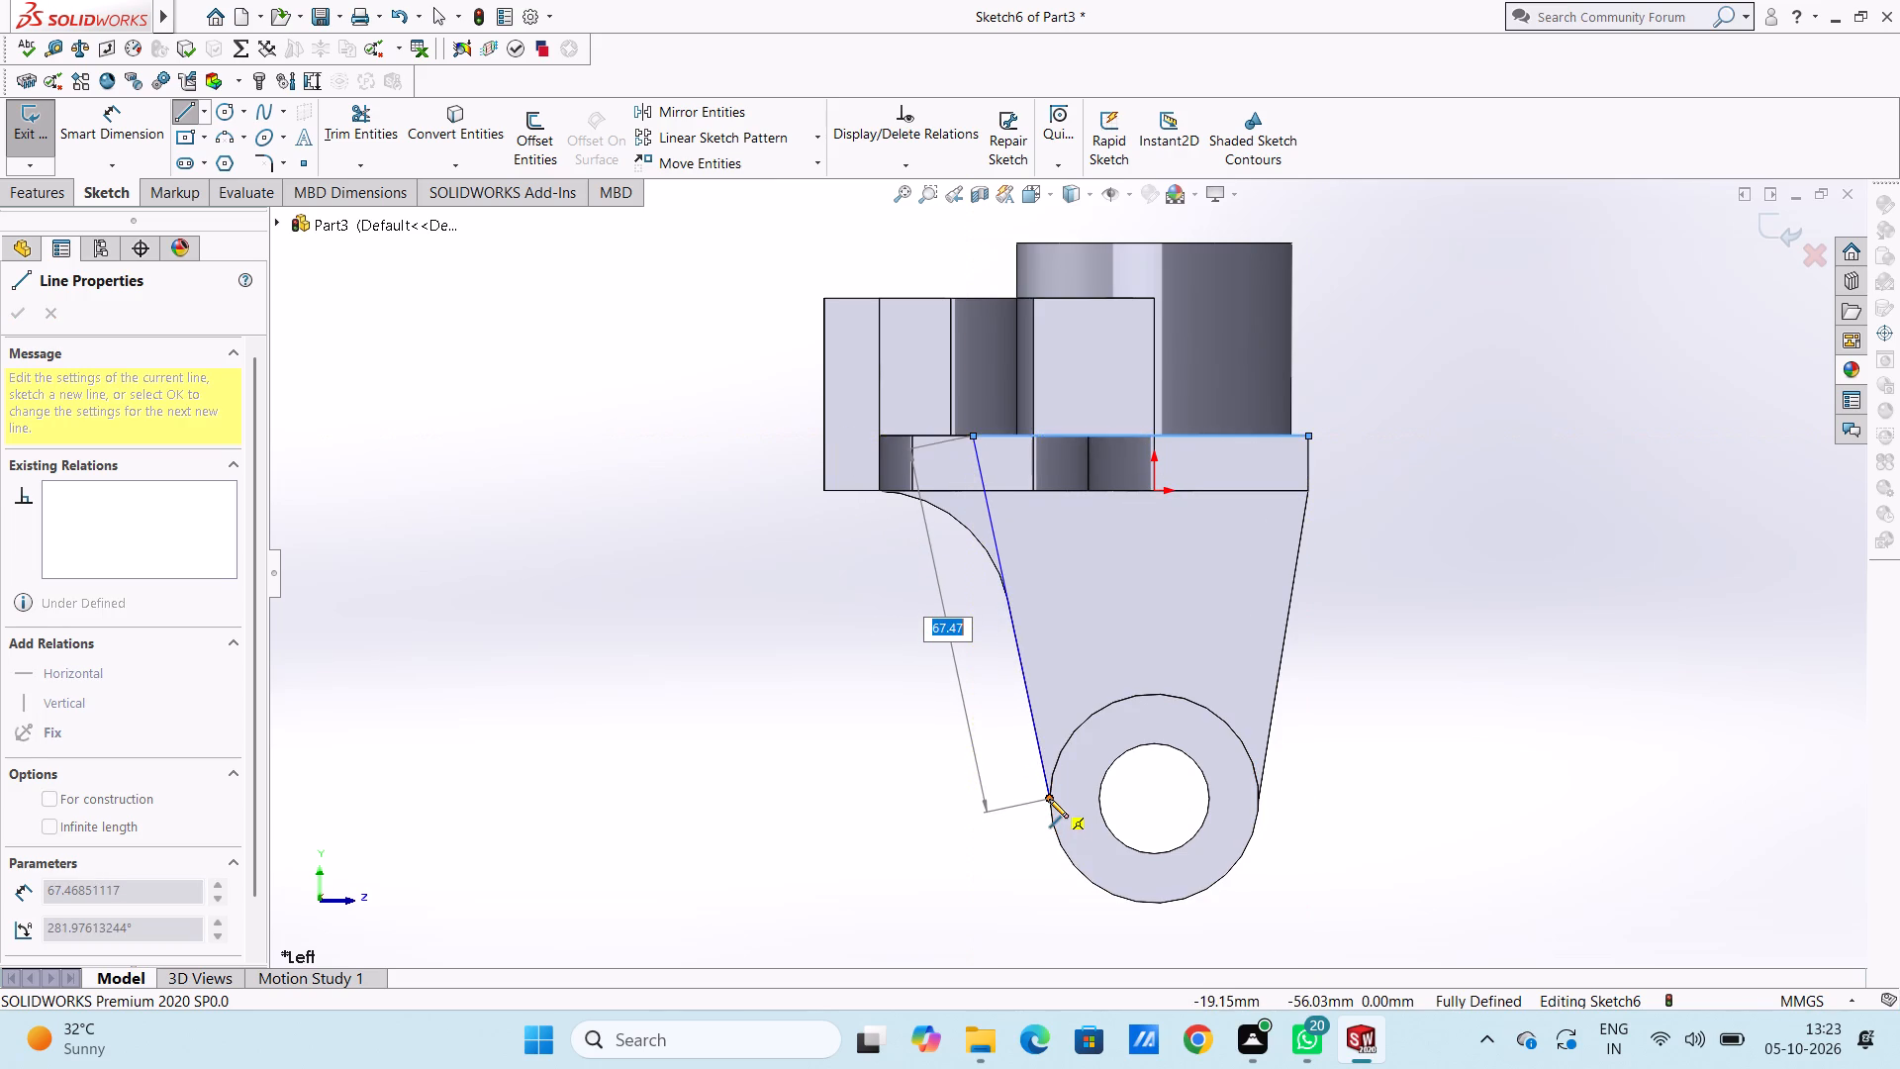
{"action": "key", "text": "Escape"}
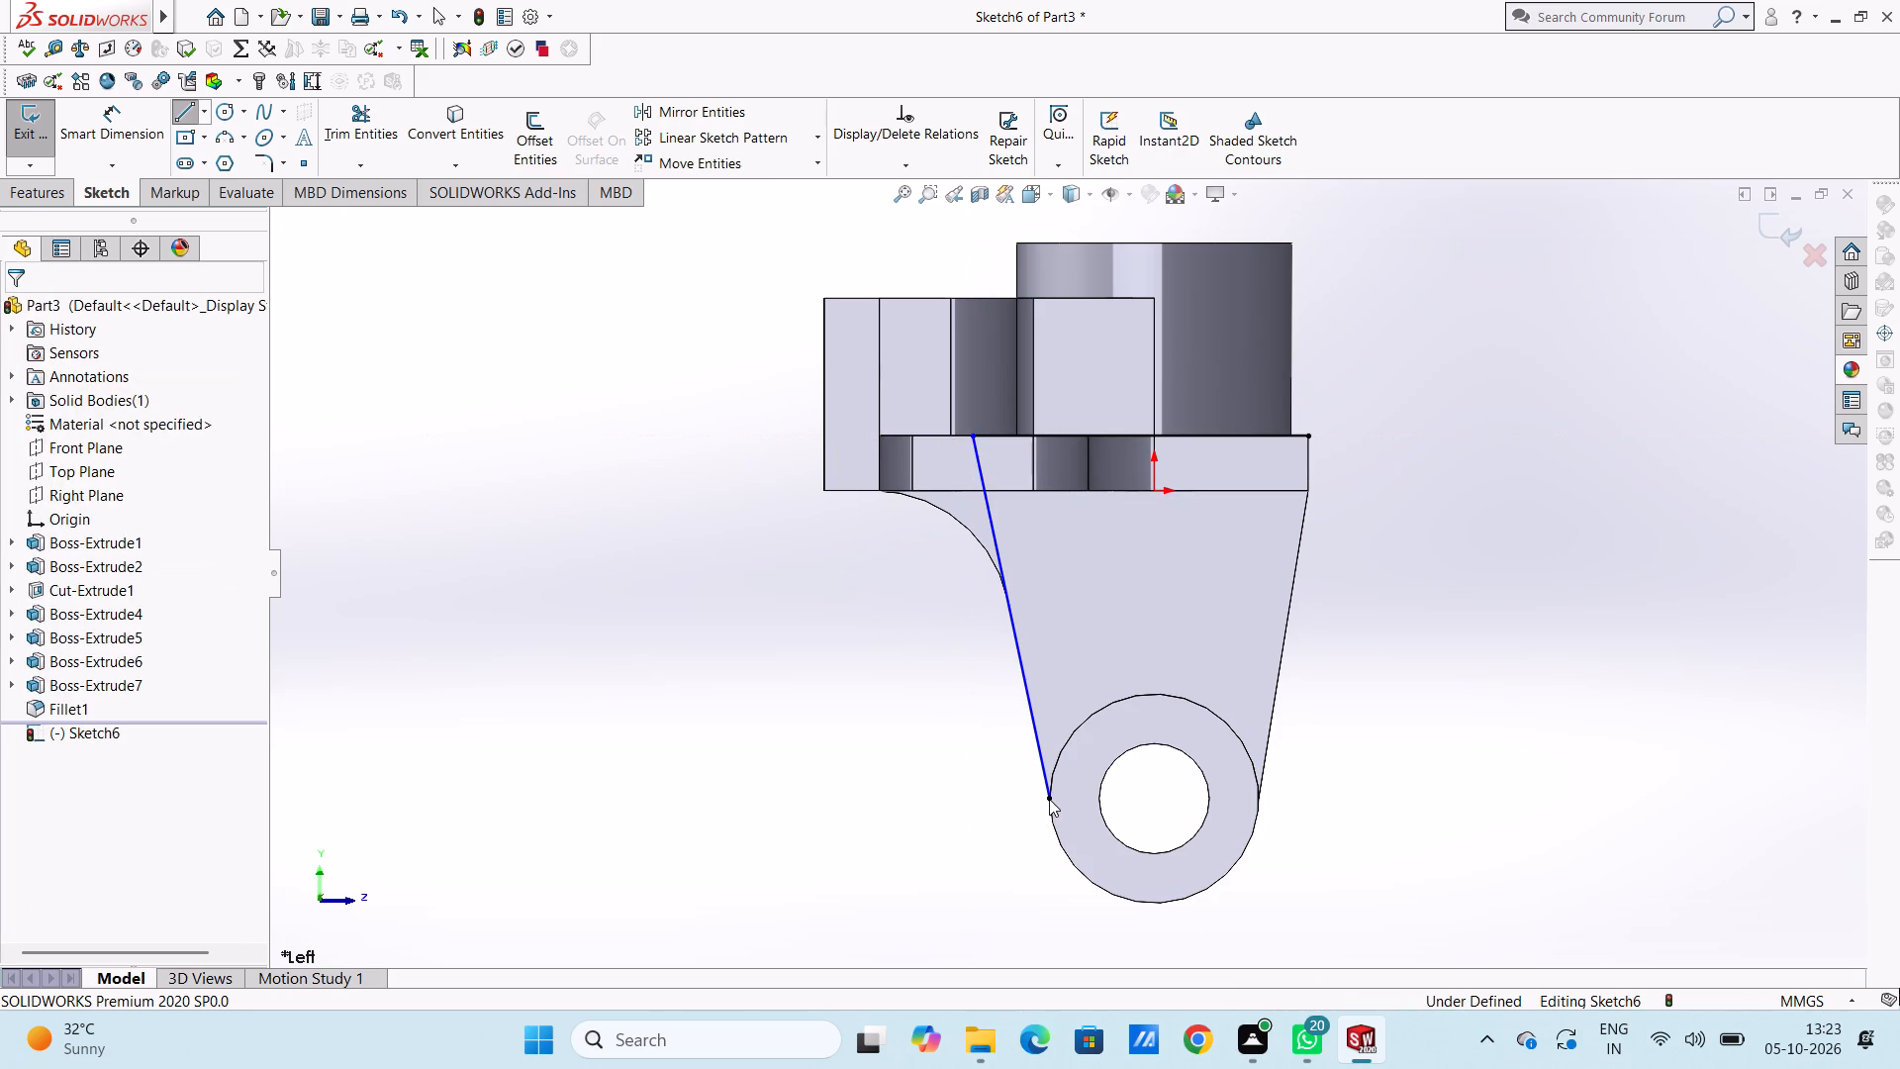
{"action": "left_click", "coordinate": [582, 628]}
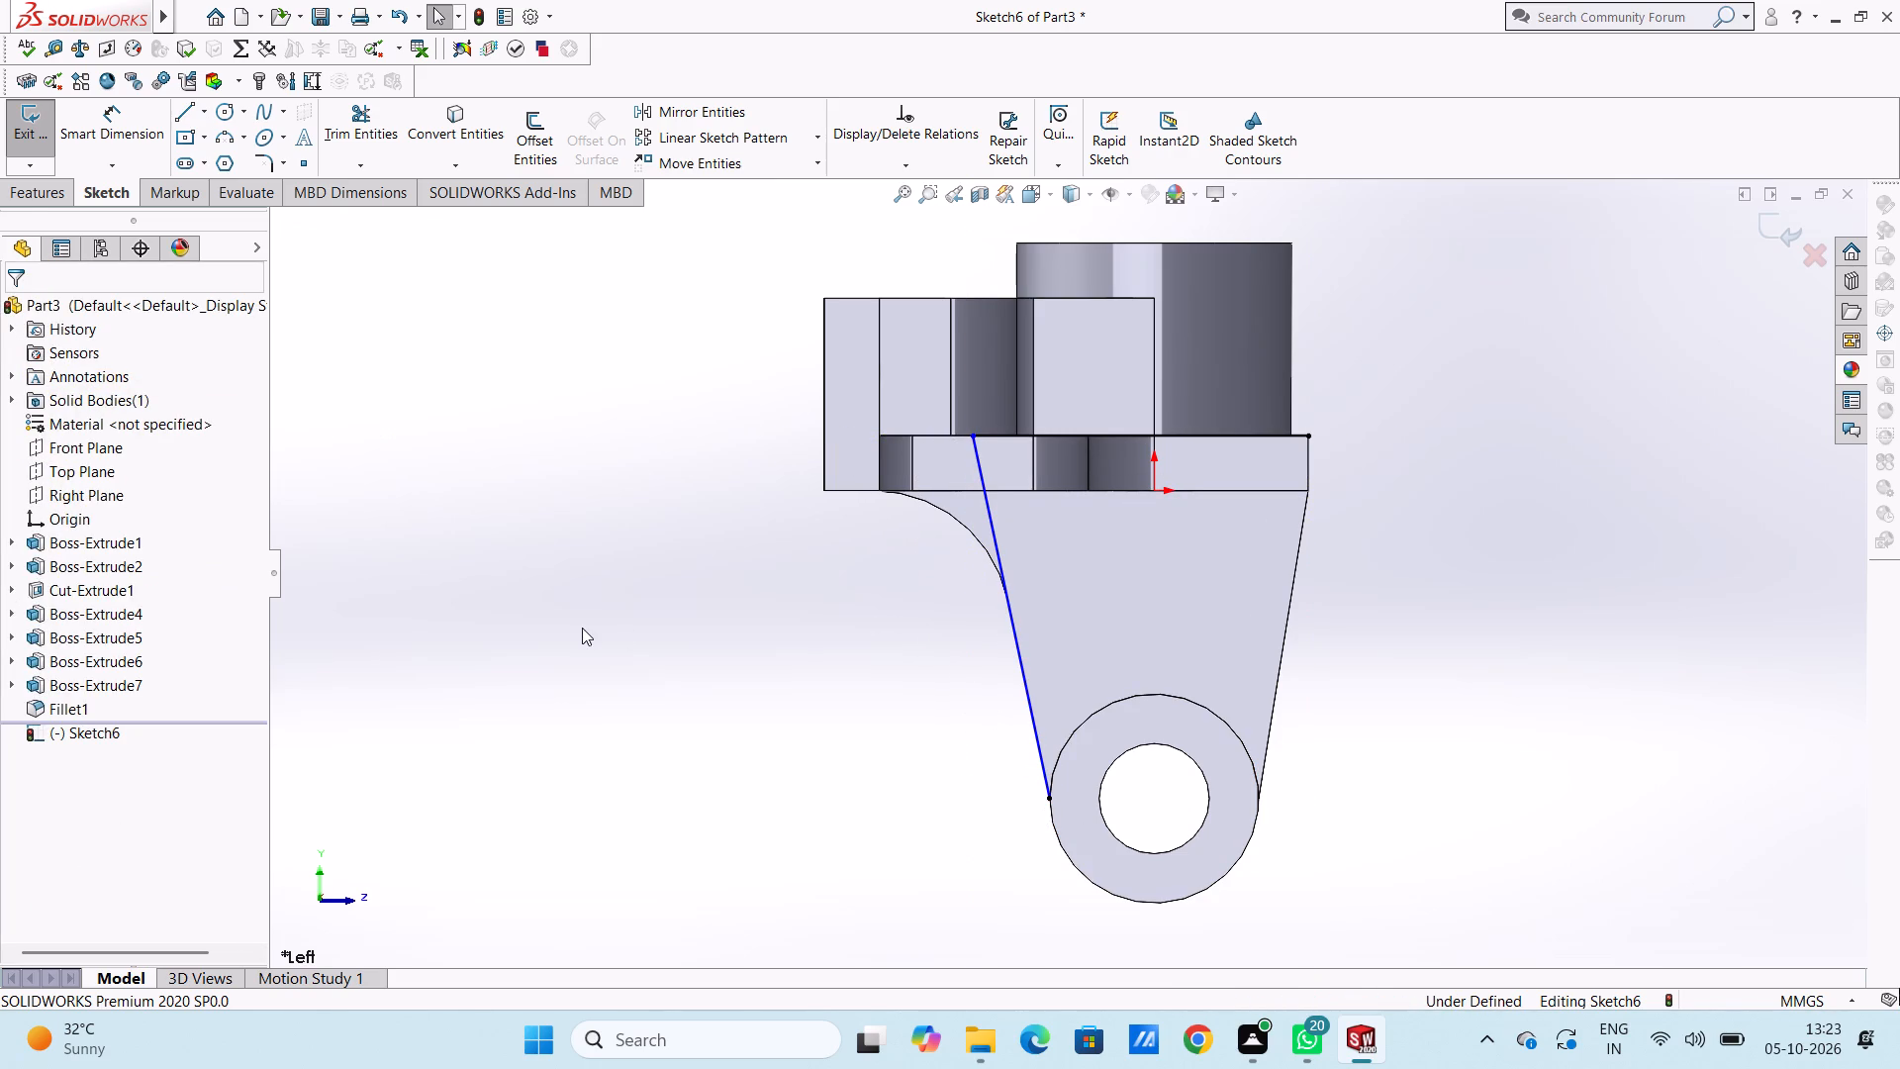
Sketch a line down the plate side face's vertical end edge, continuing about 57 mm along the web's slope to the ring's outer edge.
{"action": "left_click", "coordinate": [183, 110]}
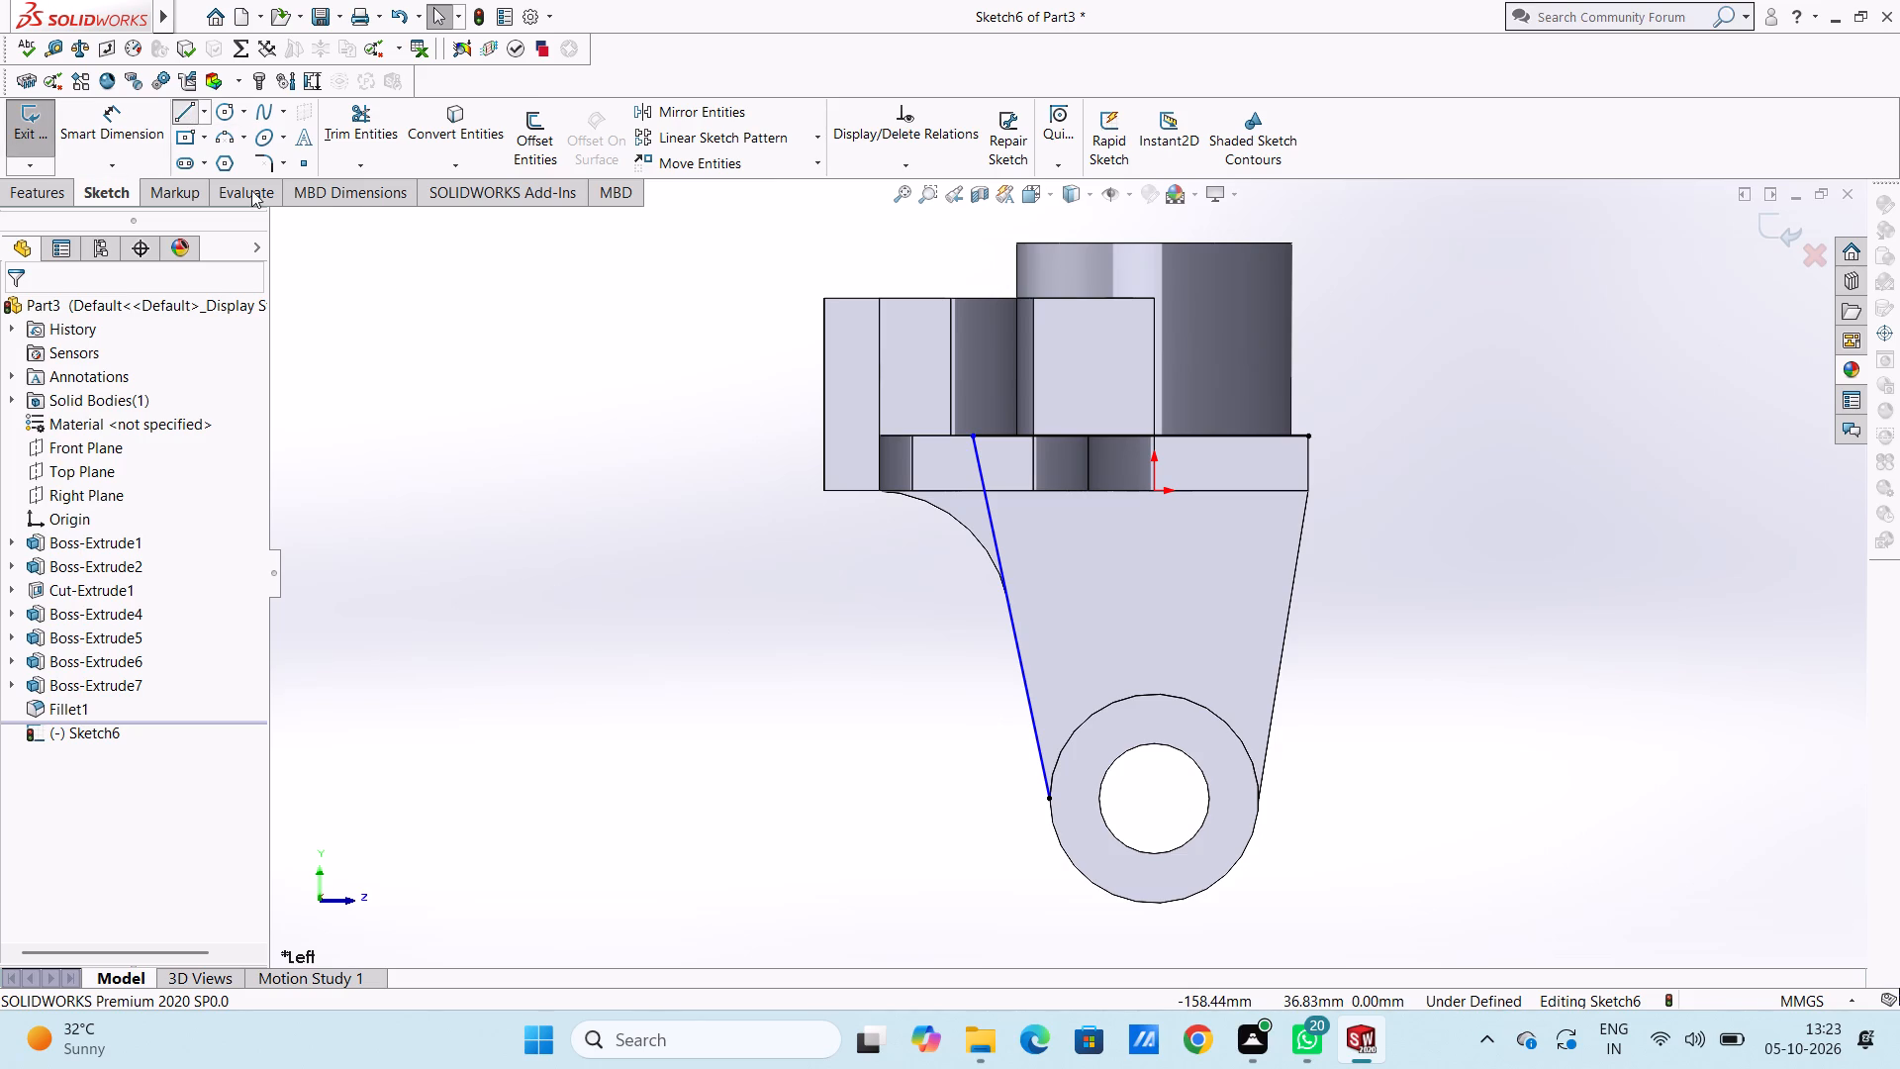
{"action": "left_click", "coordinate": [1312, 435]}
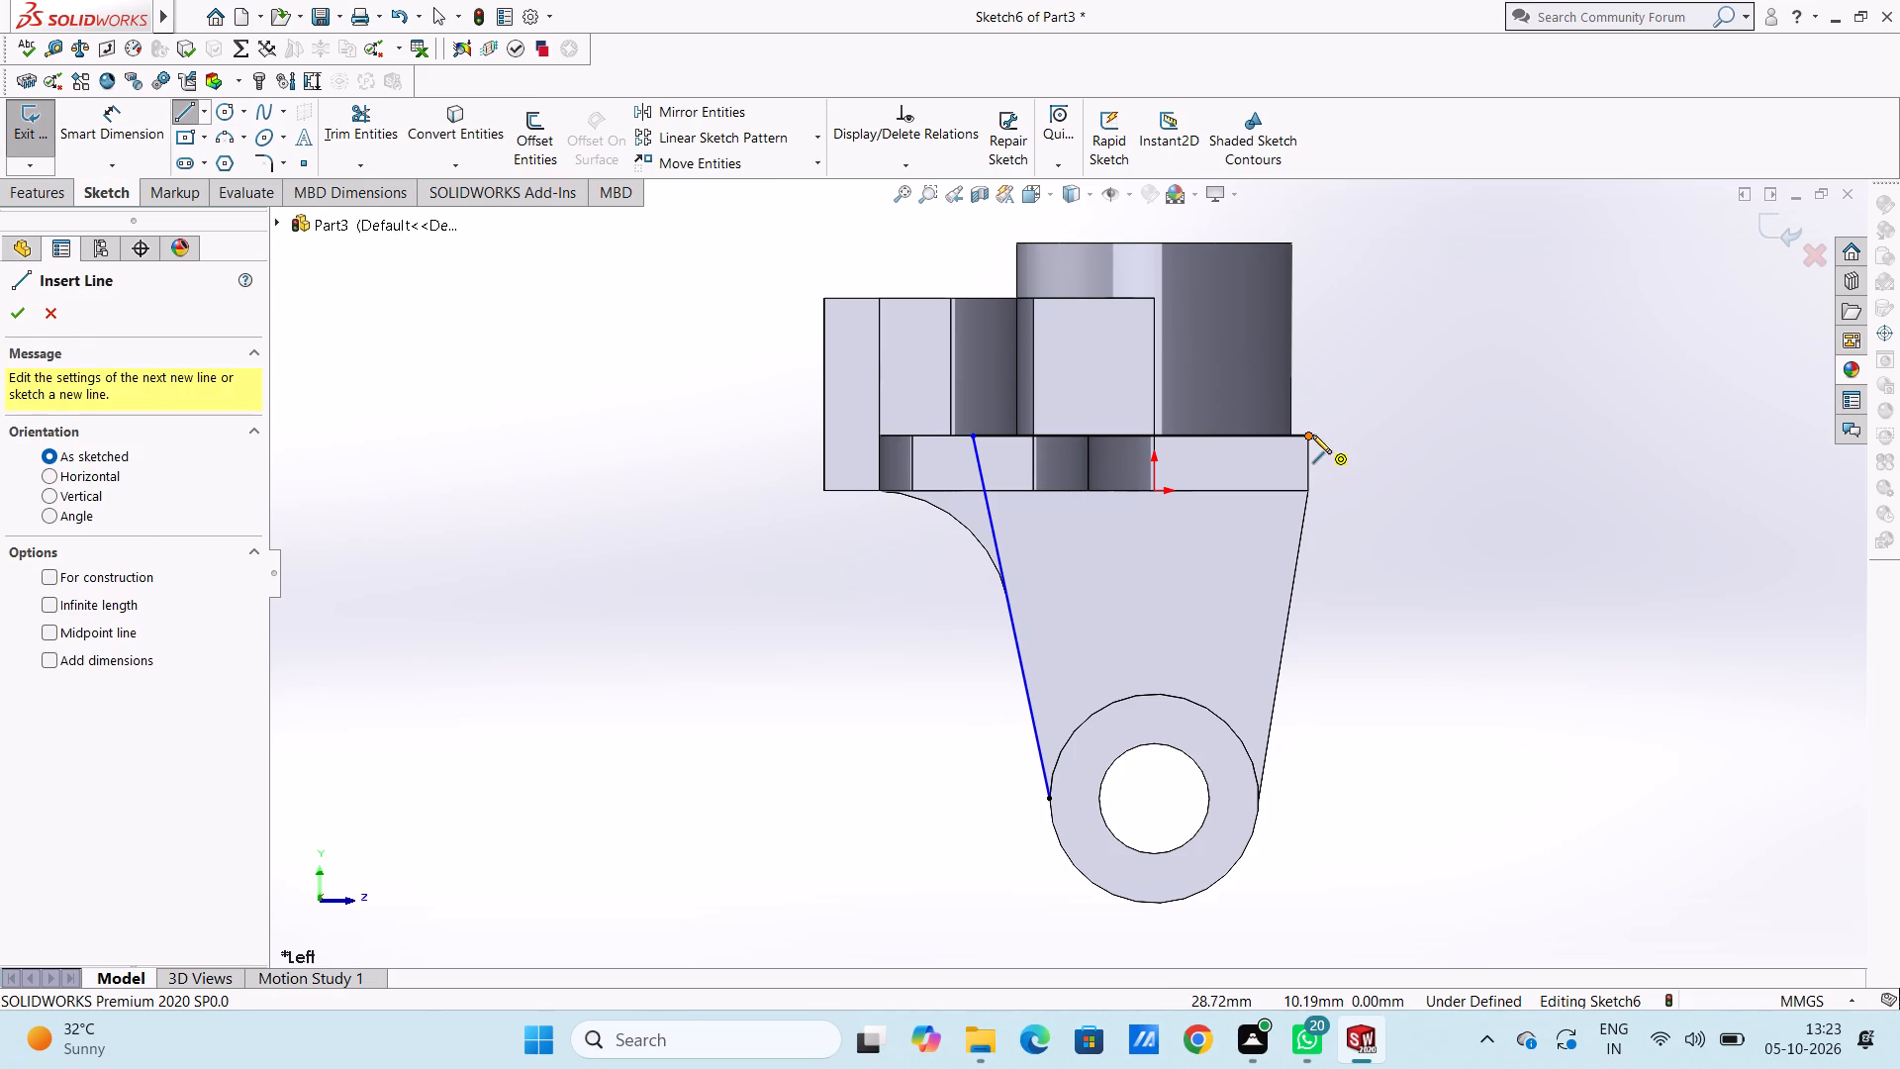
{"action": "left_click", "coordinate": [1306, 493]}
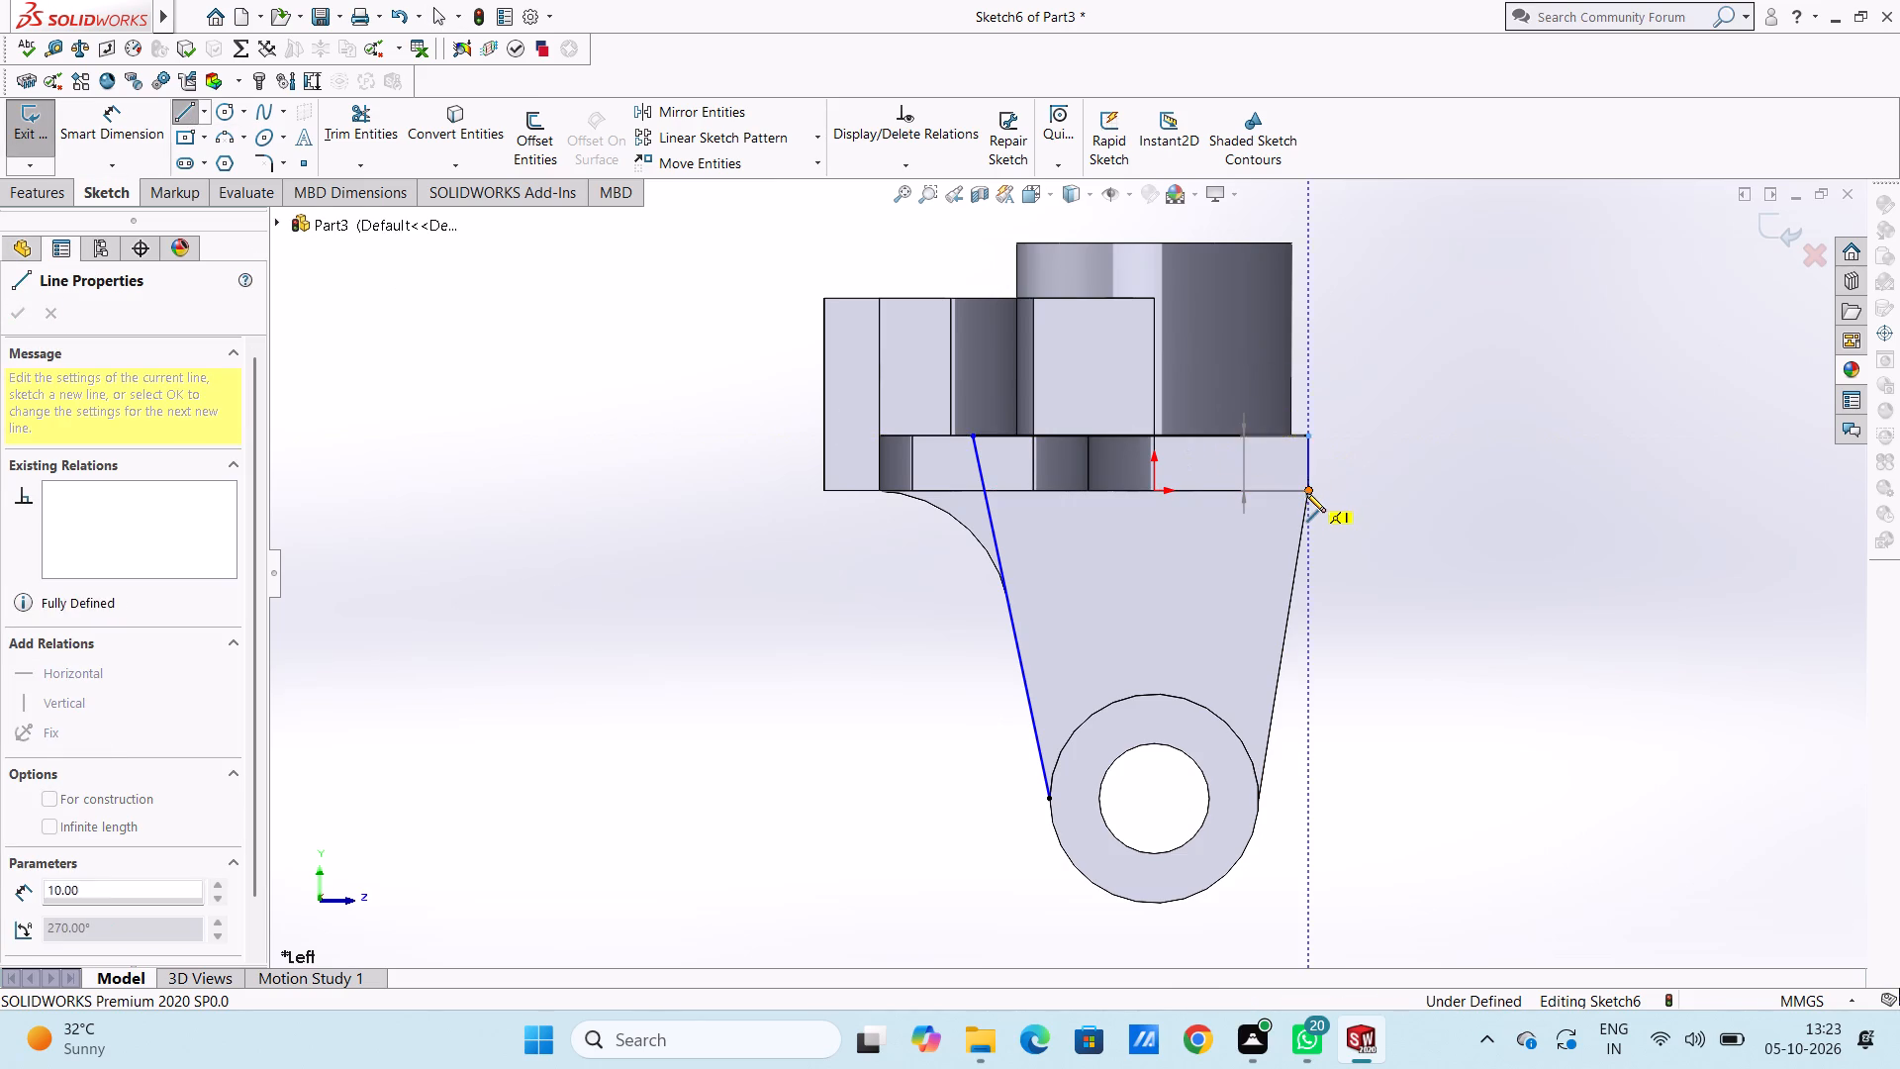
{"action": "left_click", "coordinate": [1257, 796]}
{"action": "key", "text": "Escape"}
{"action": "key", "text": "Escape"}
{"action": "key", "text": "Escape"}
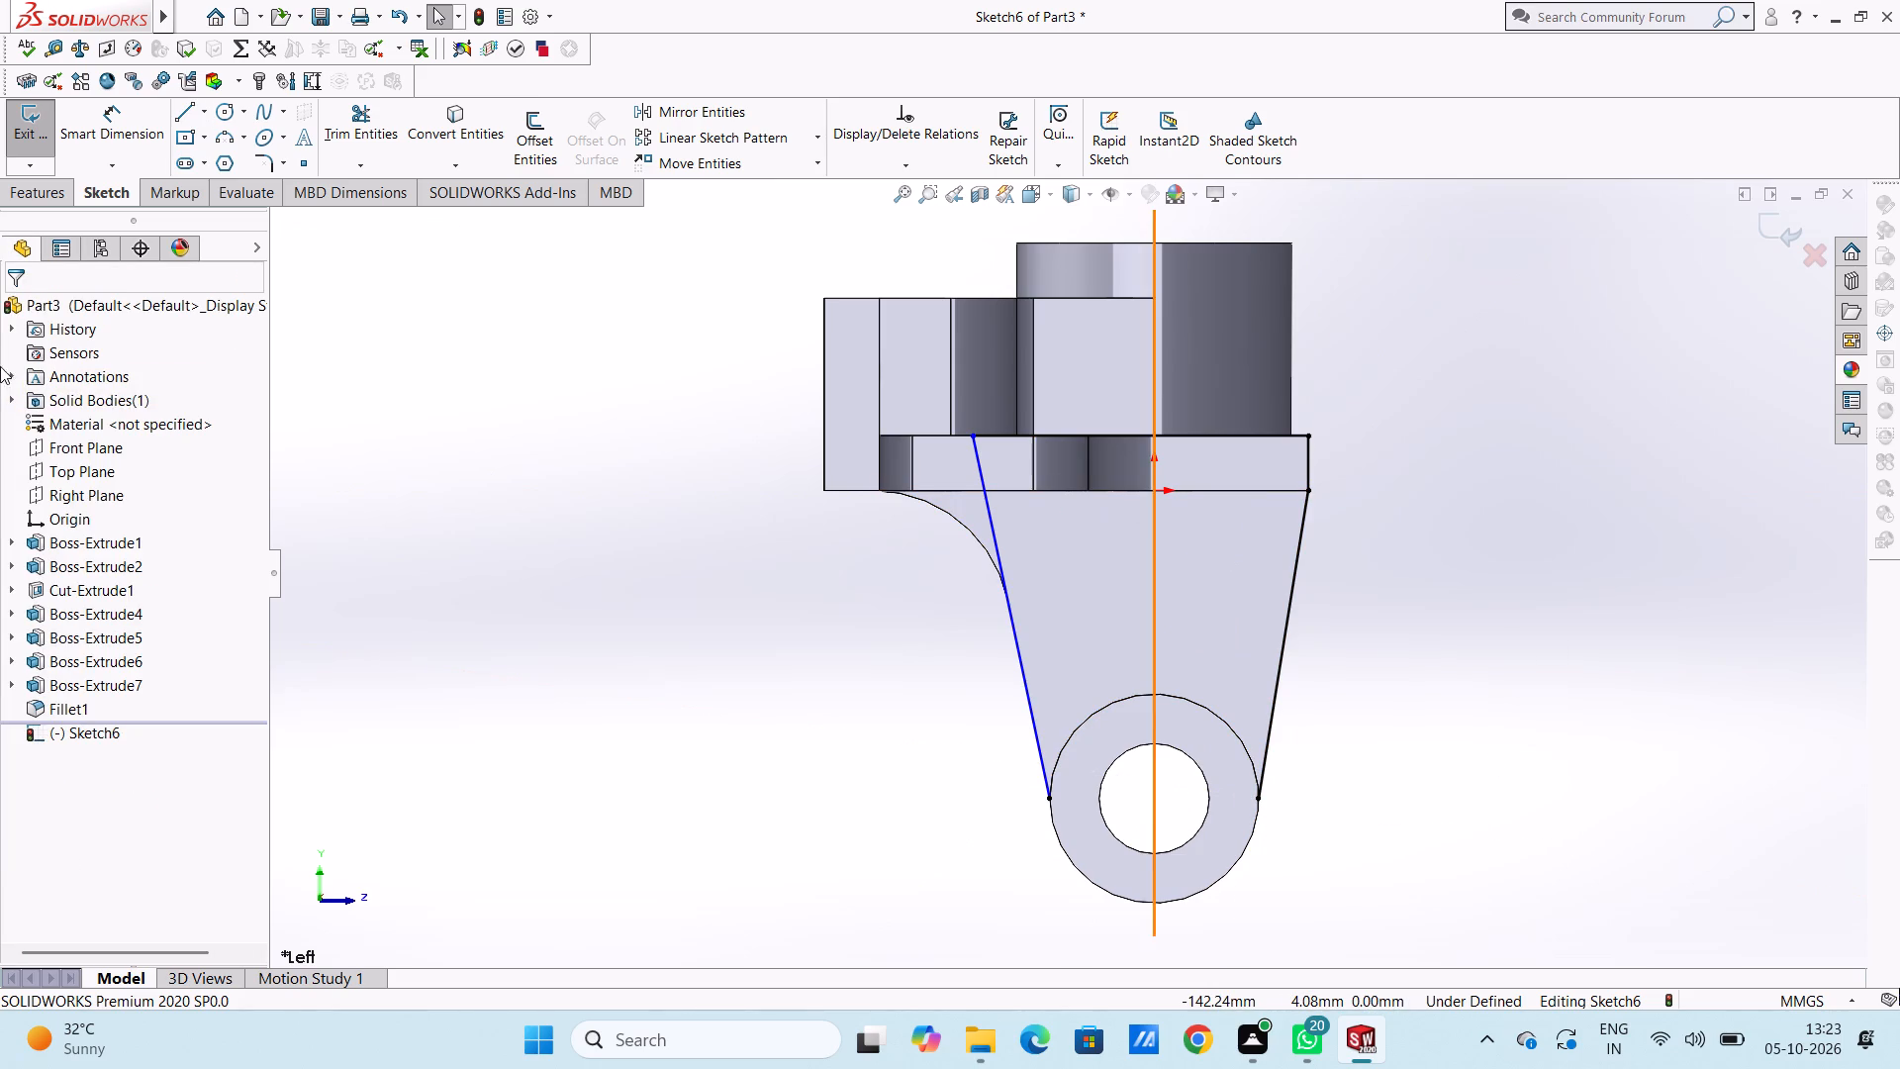
Sketch two concentric circles centred on the ring, with radii of 10 mm and 19 mm matching its hole and outer edge.
{"action": "left_click", "coordinate": [224, 109]}
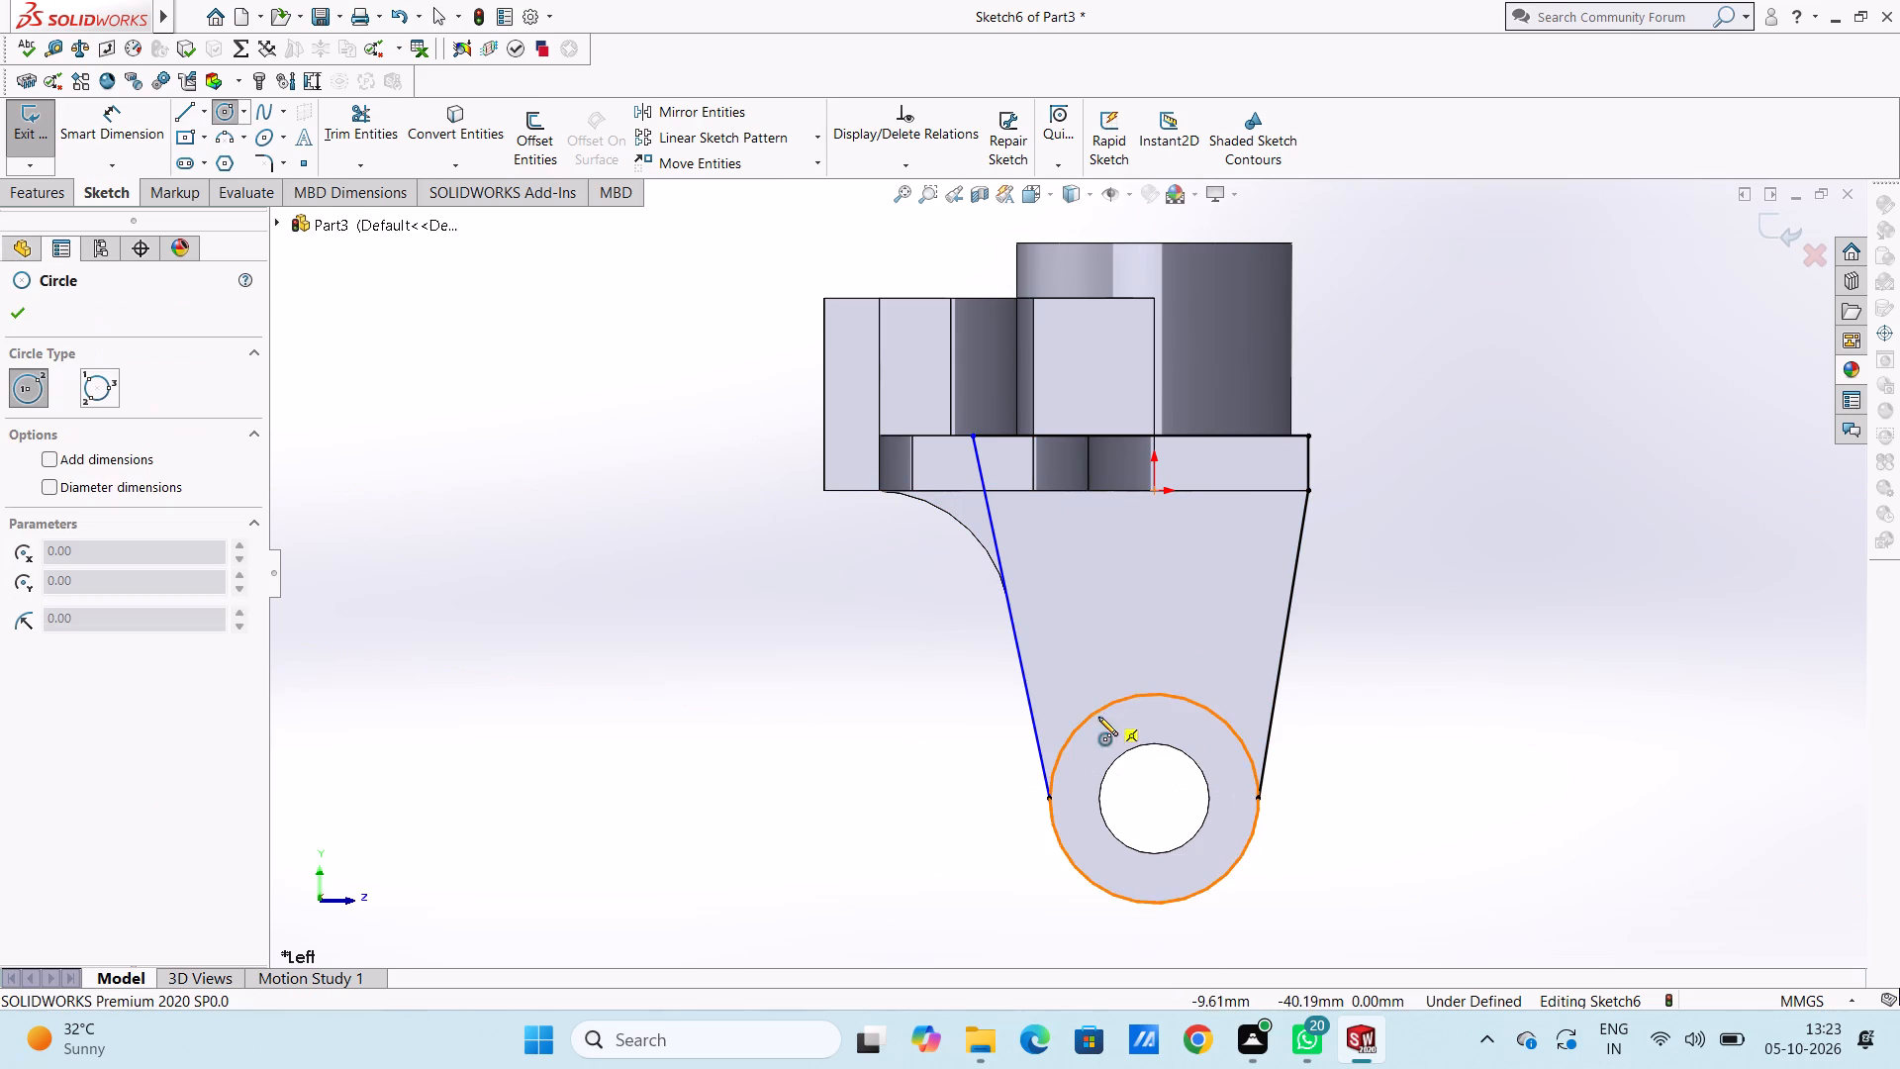
{"action": "left_click", "coordinate": [1152, 798]}
{"action": "left_click", "coordinate": [1193, 757]}
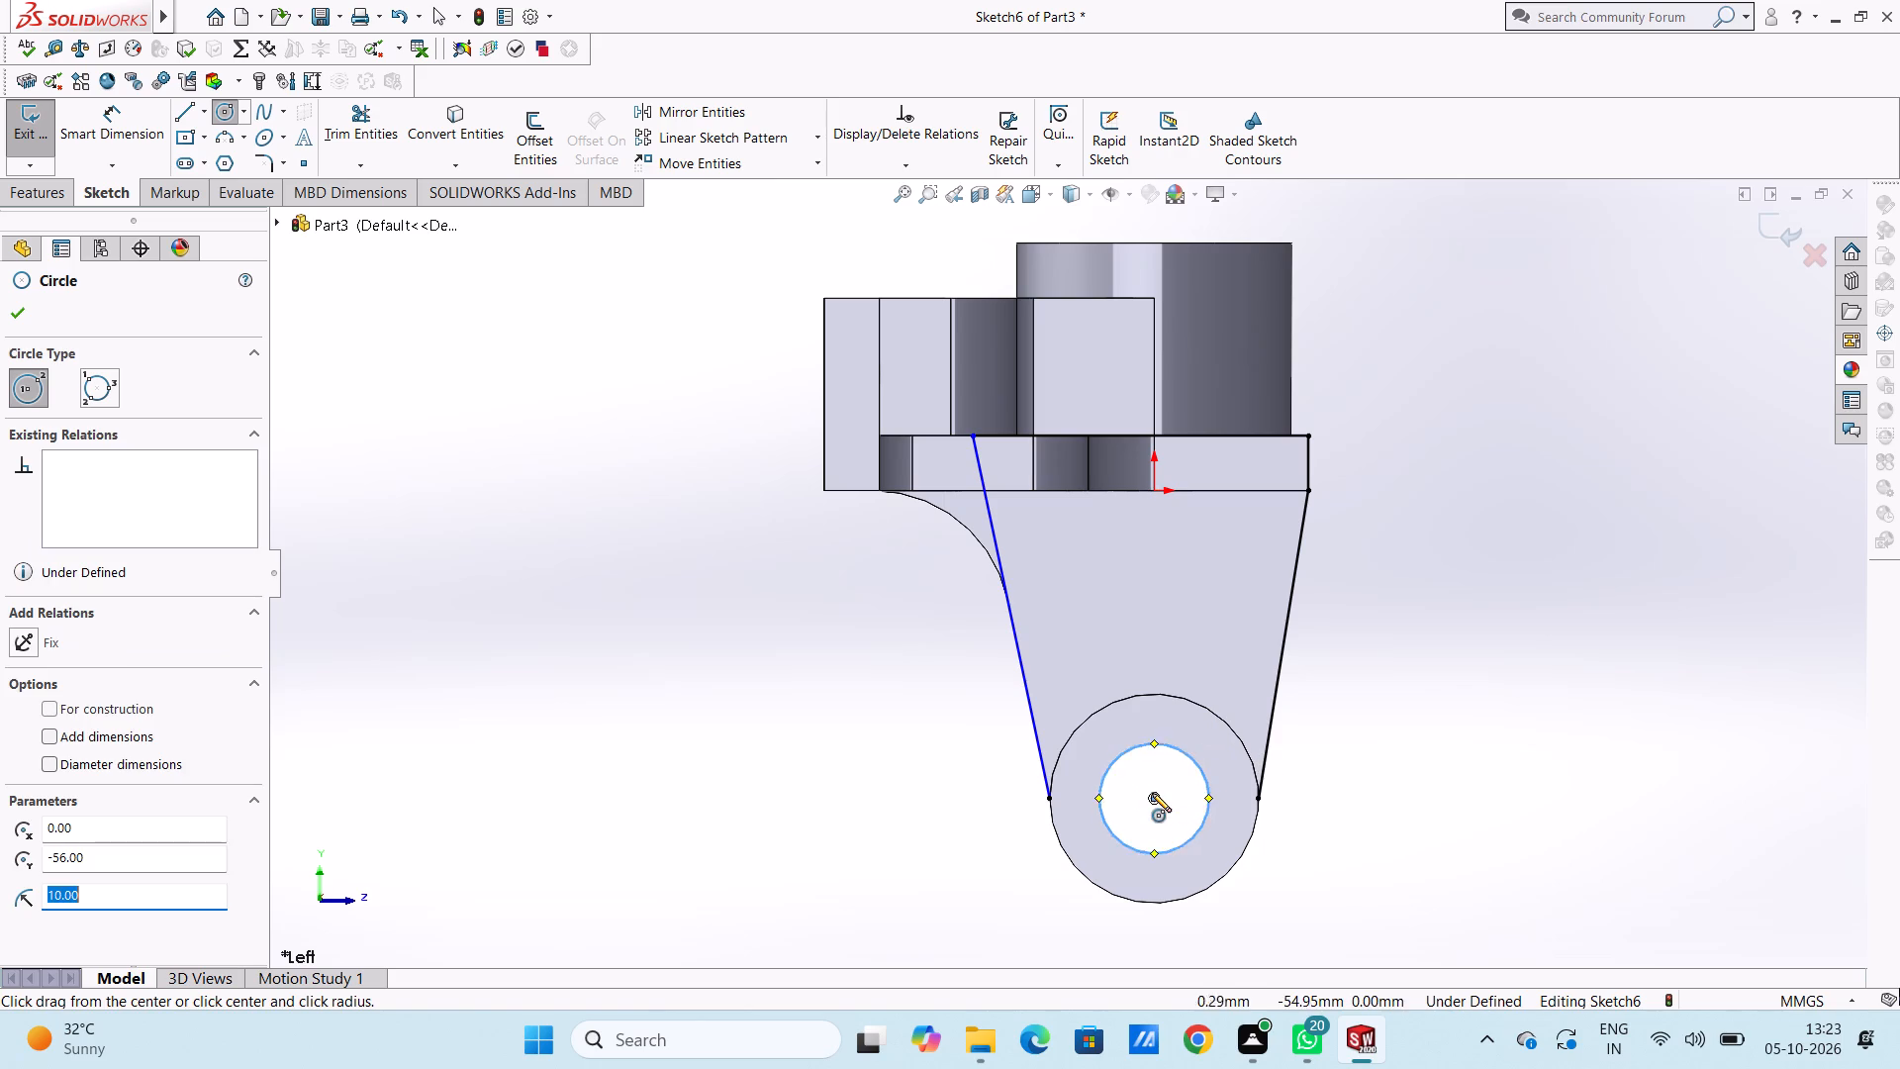
{"action": "left_click", "coordinate": [1153, 796]}
{"action": "left_click", "coordinate": [1184, 703]}
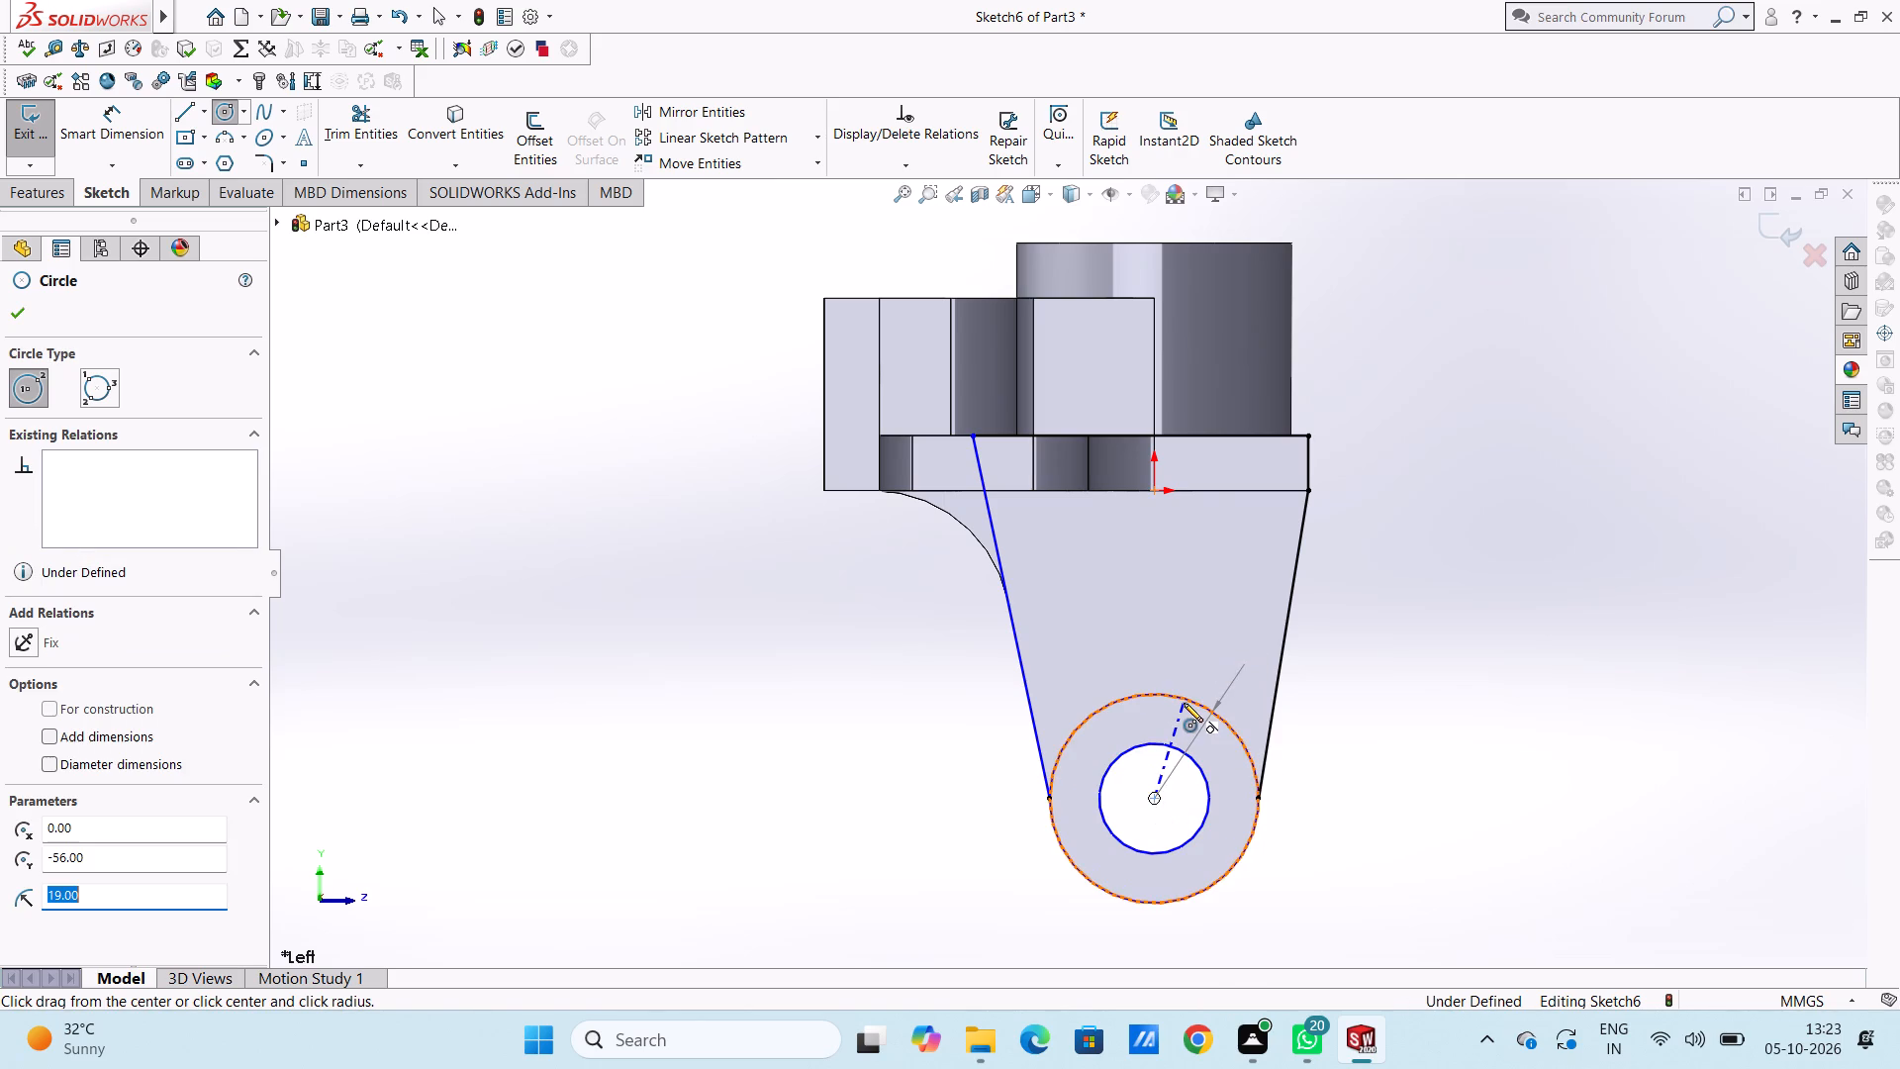
{"action": "left_click", "coordinate": [18, 307]}
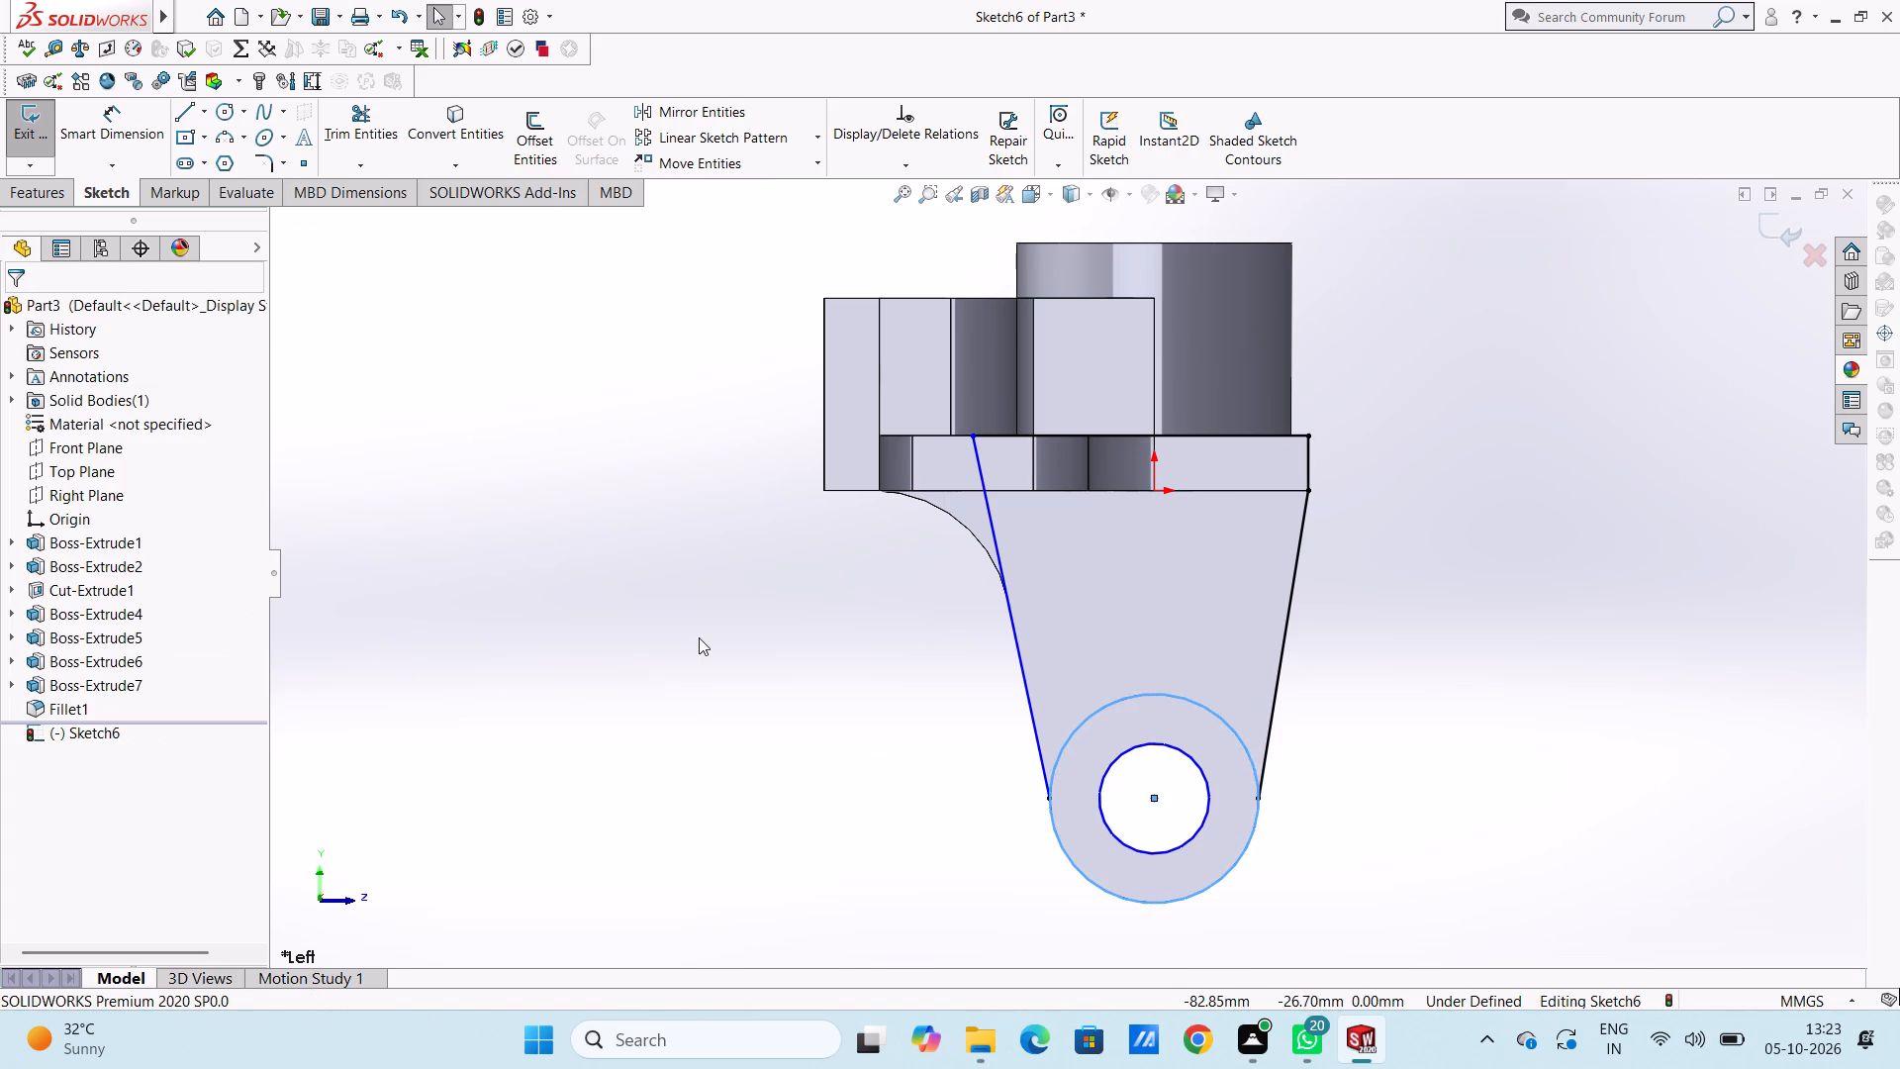
Dimension the diameters of the outer and inner concentric circles.
{"action": "scroll", "coordinate": [699, 637], "scroll_direction": "up", "scroll_amount": 3}
{"action": "left_click", "coordinate": [721, 629]}
{"action": "middle_click_drag", "start_coordinate": [801, 598], "coordinate": [793, 627]}
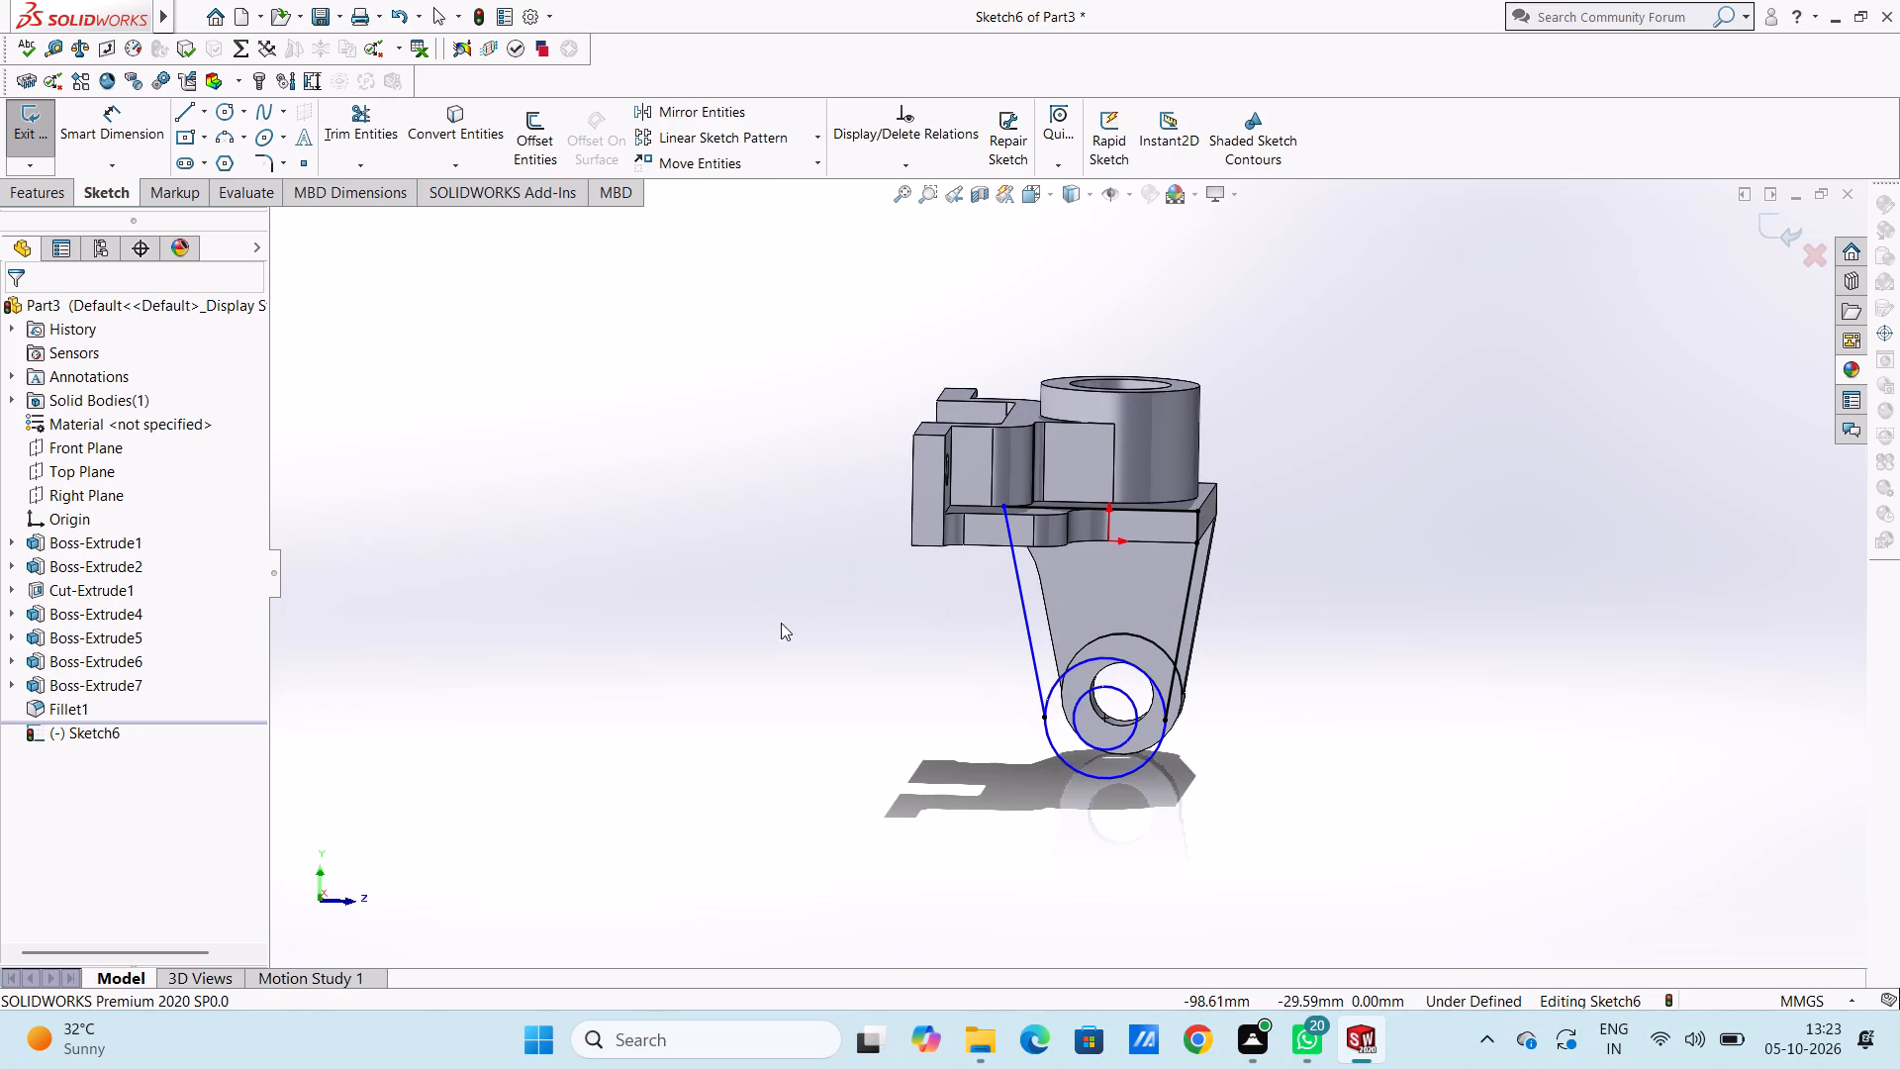
{"action": "left_click", "coordinate": [100, 135]}
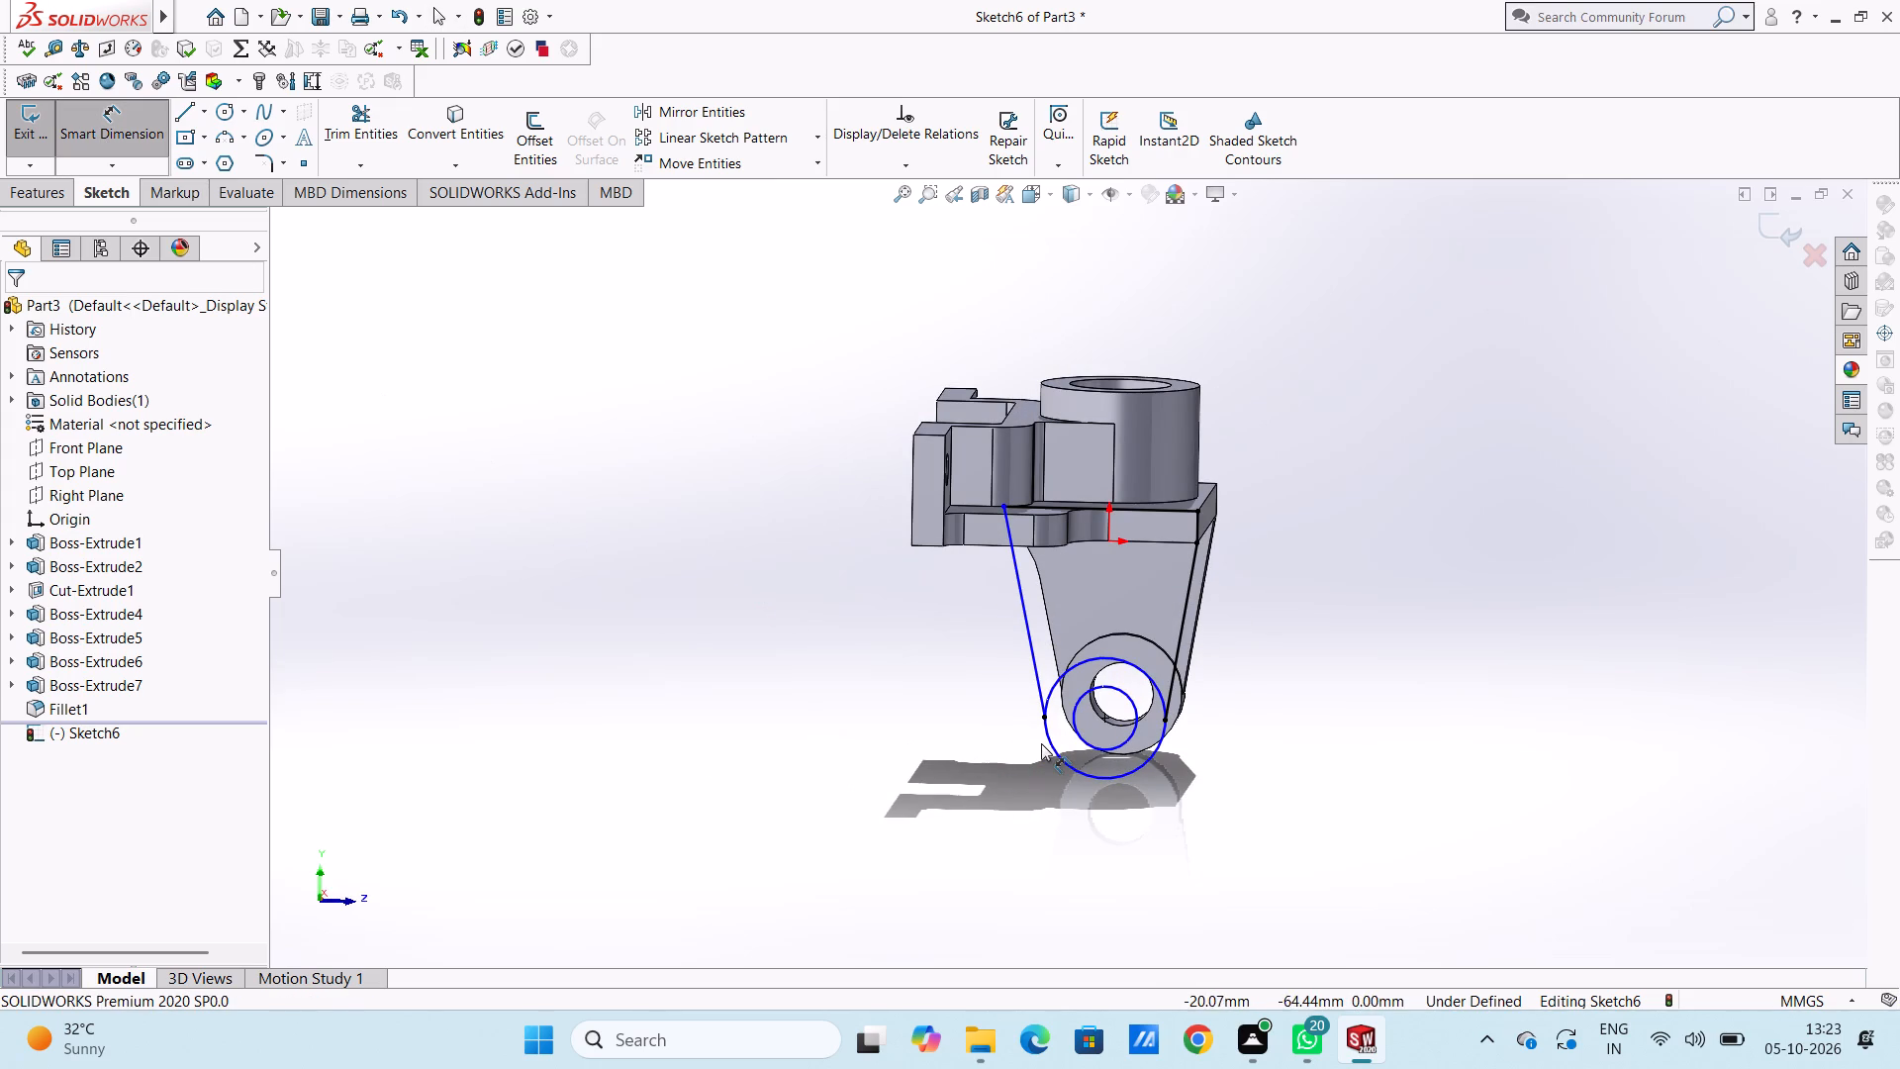
{"action": "left_click", "coordinate": [1047, 744]}
{"action": "left_click", "coordinate": [786, 859]}
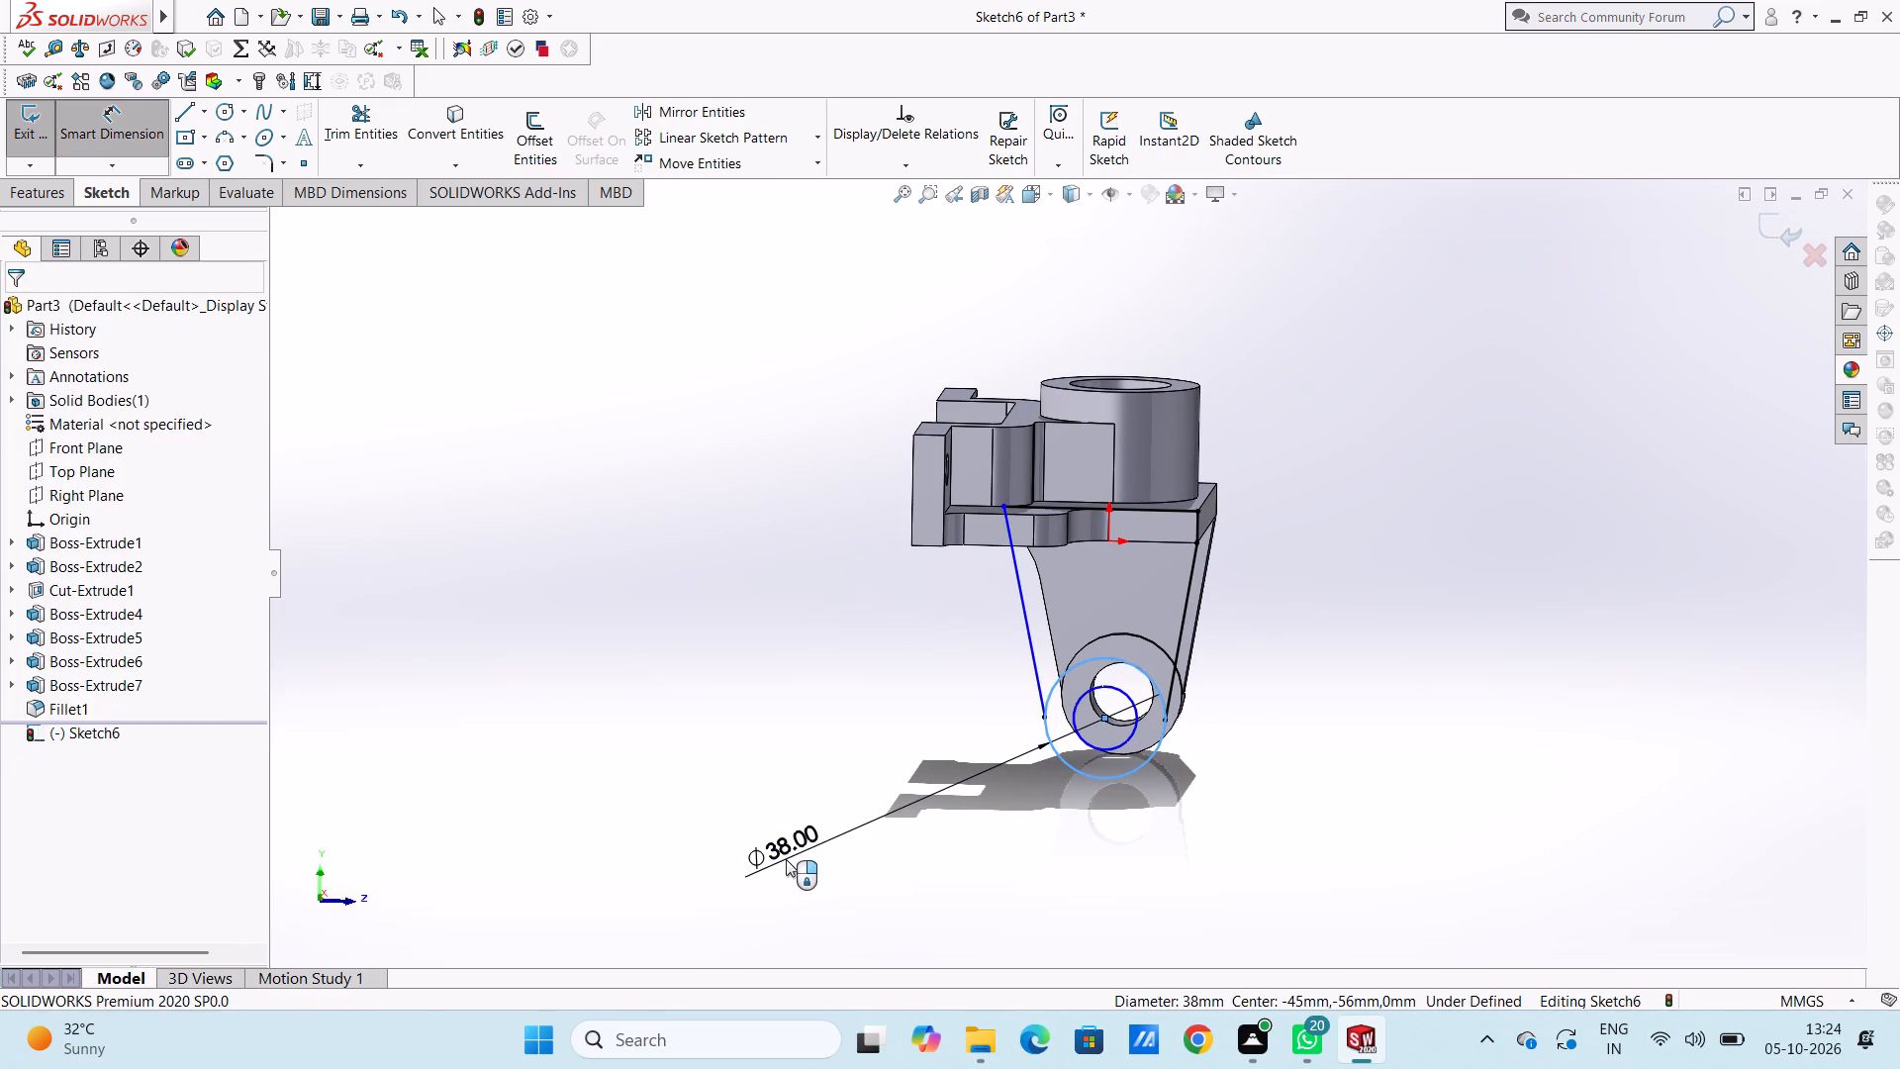
{"action": "left_click", "coordinate": [701, 826]}
{"action": "left_click", "coordinate": [655, 737]}
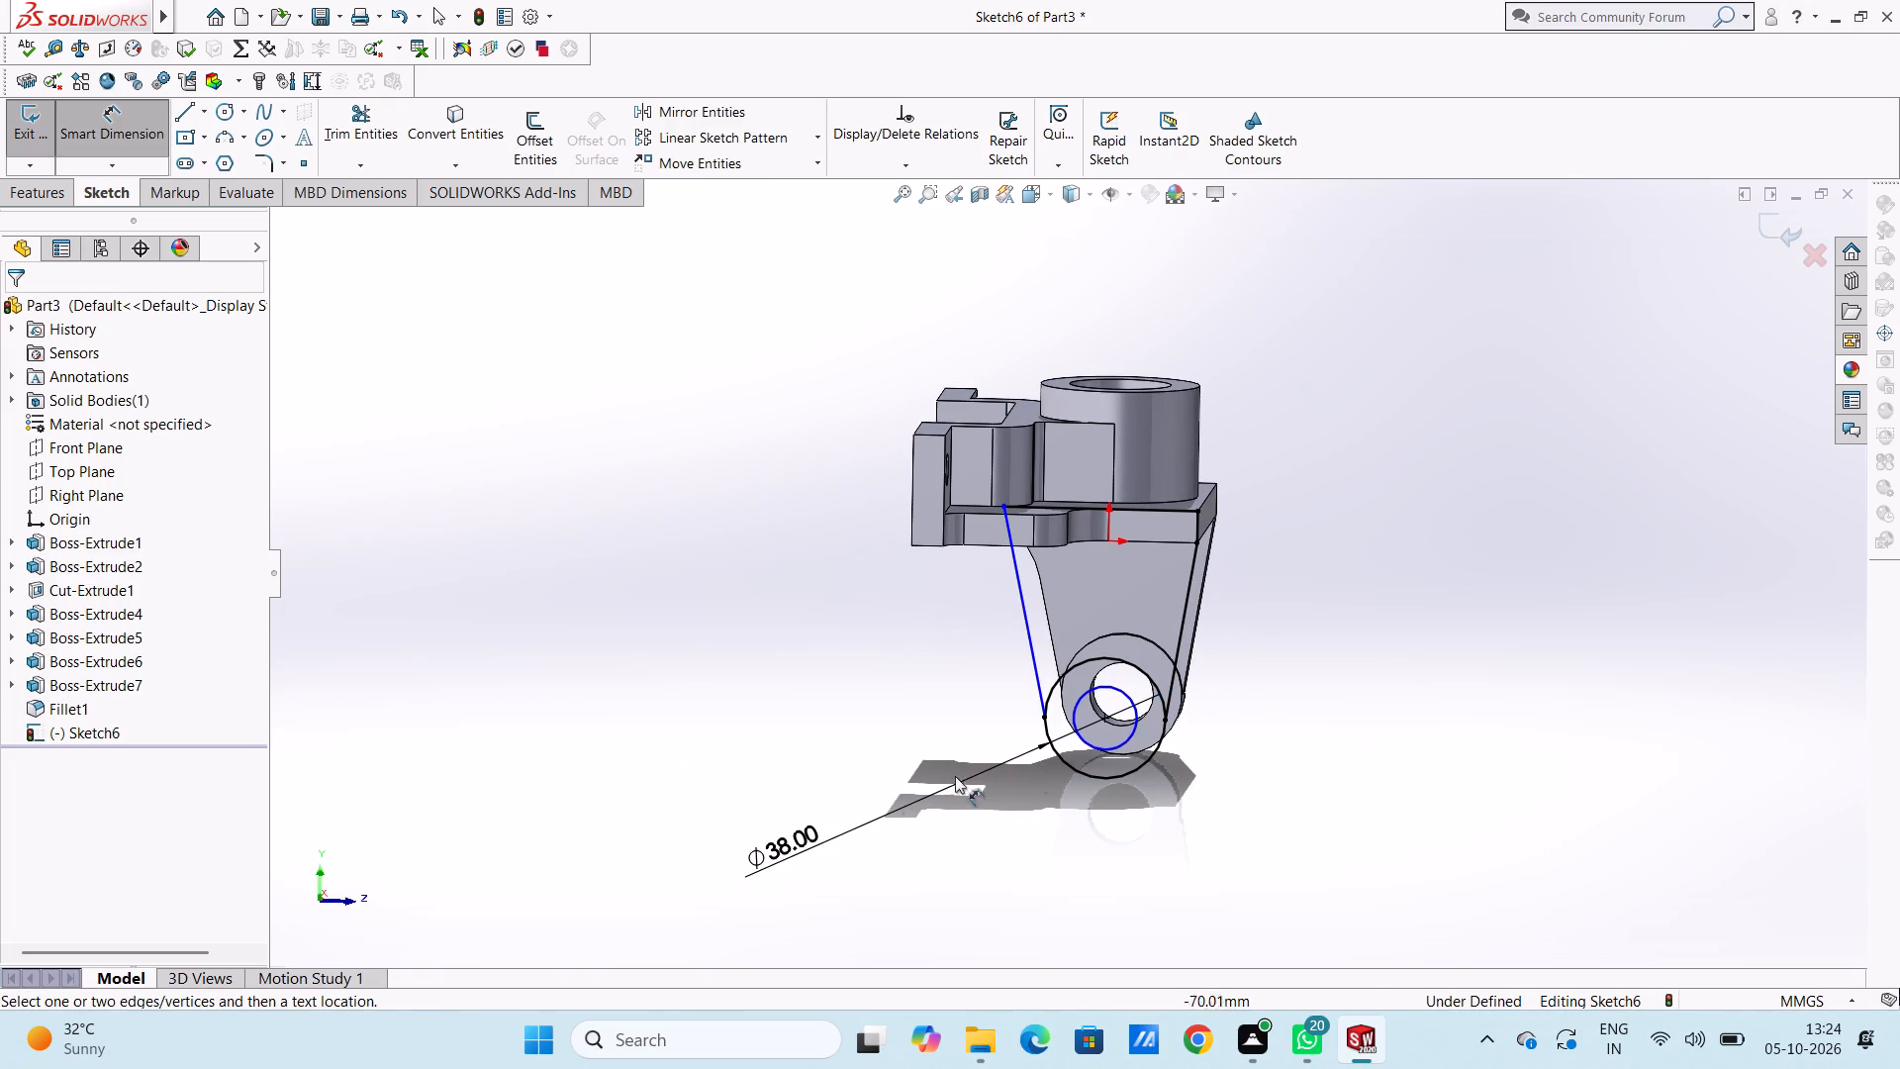
{"action": "left_click", "coordinate": [1111, 750]}
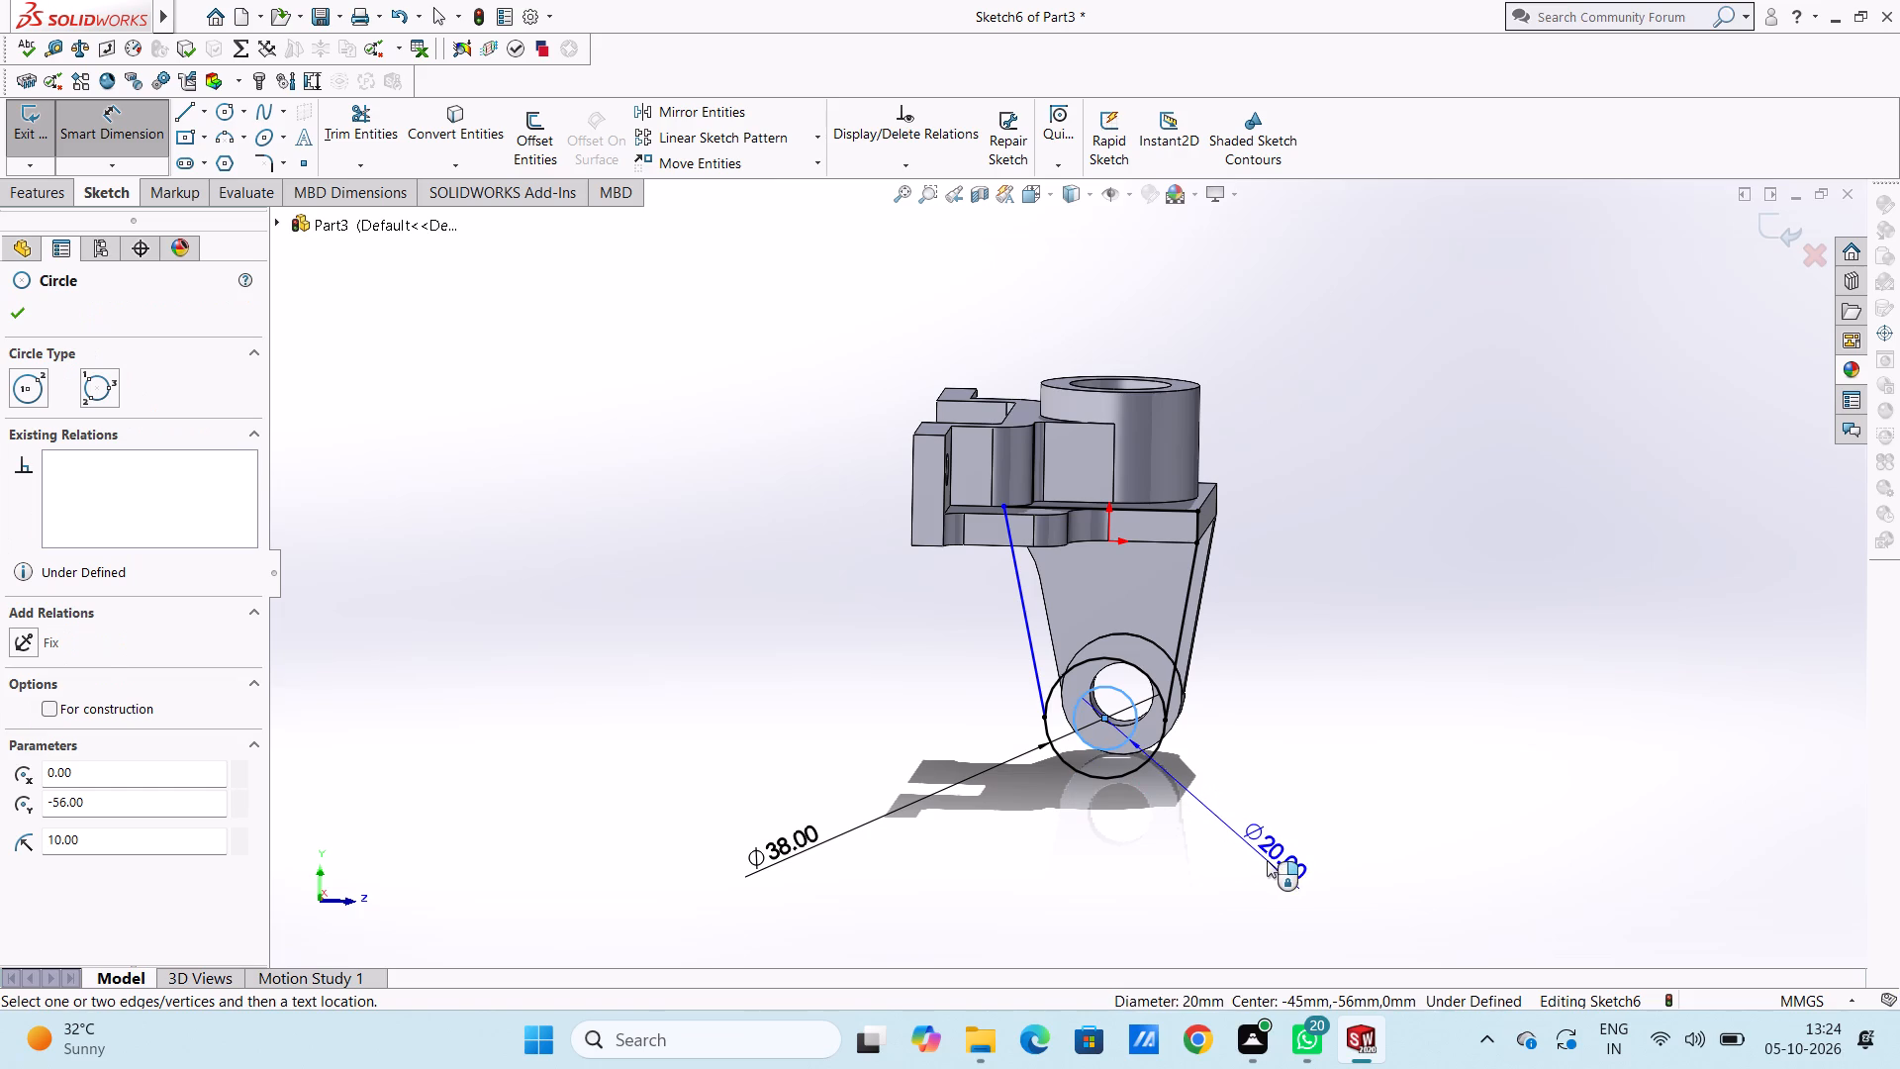
{"action": "left_click", "coordinate": [1267, 860]}
{"action": "left_click", "coordinate": [1177, 824]}
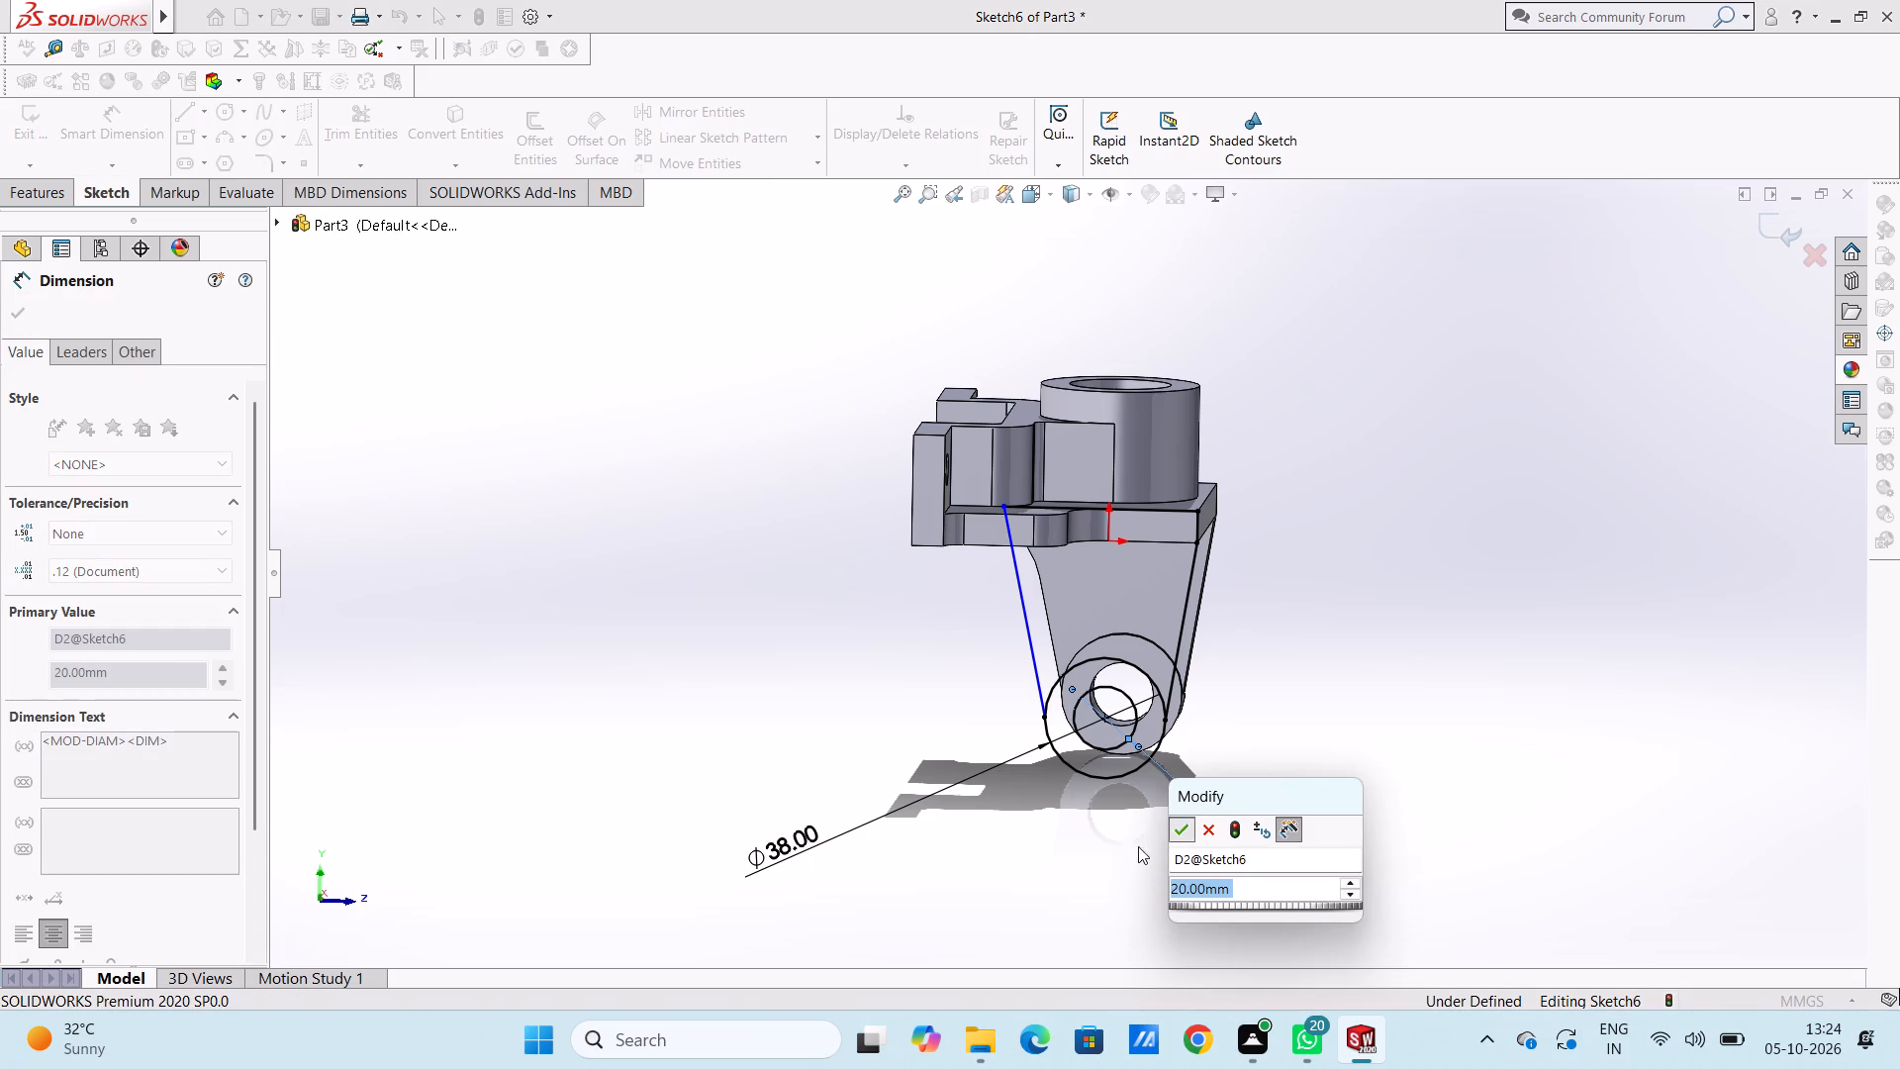
{"action": "left_click", "coordinate": [1099, 855]}
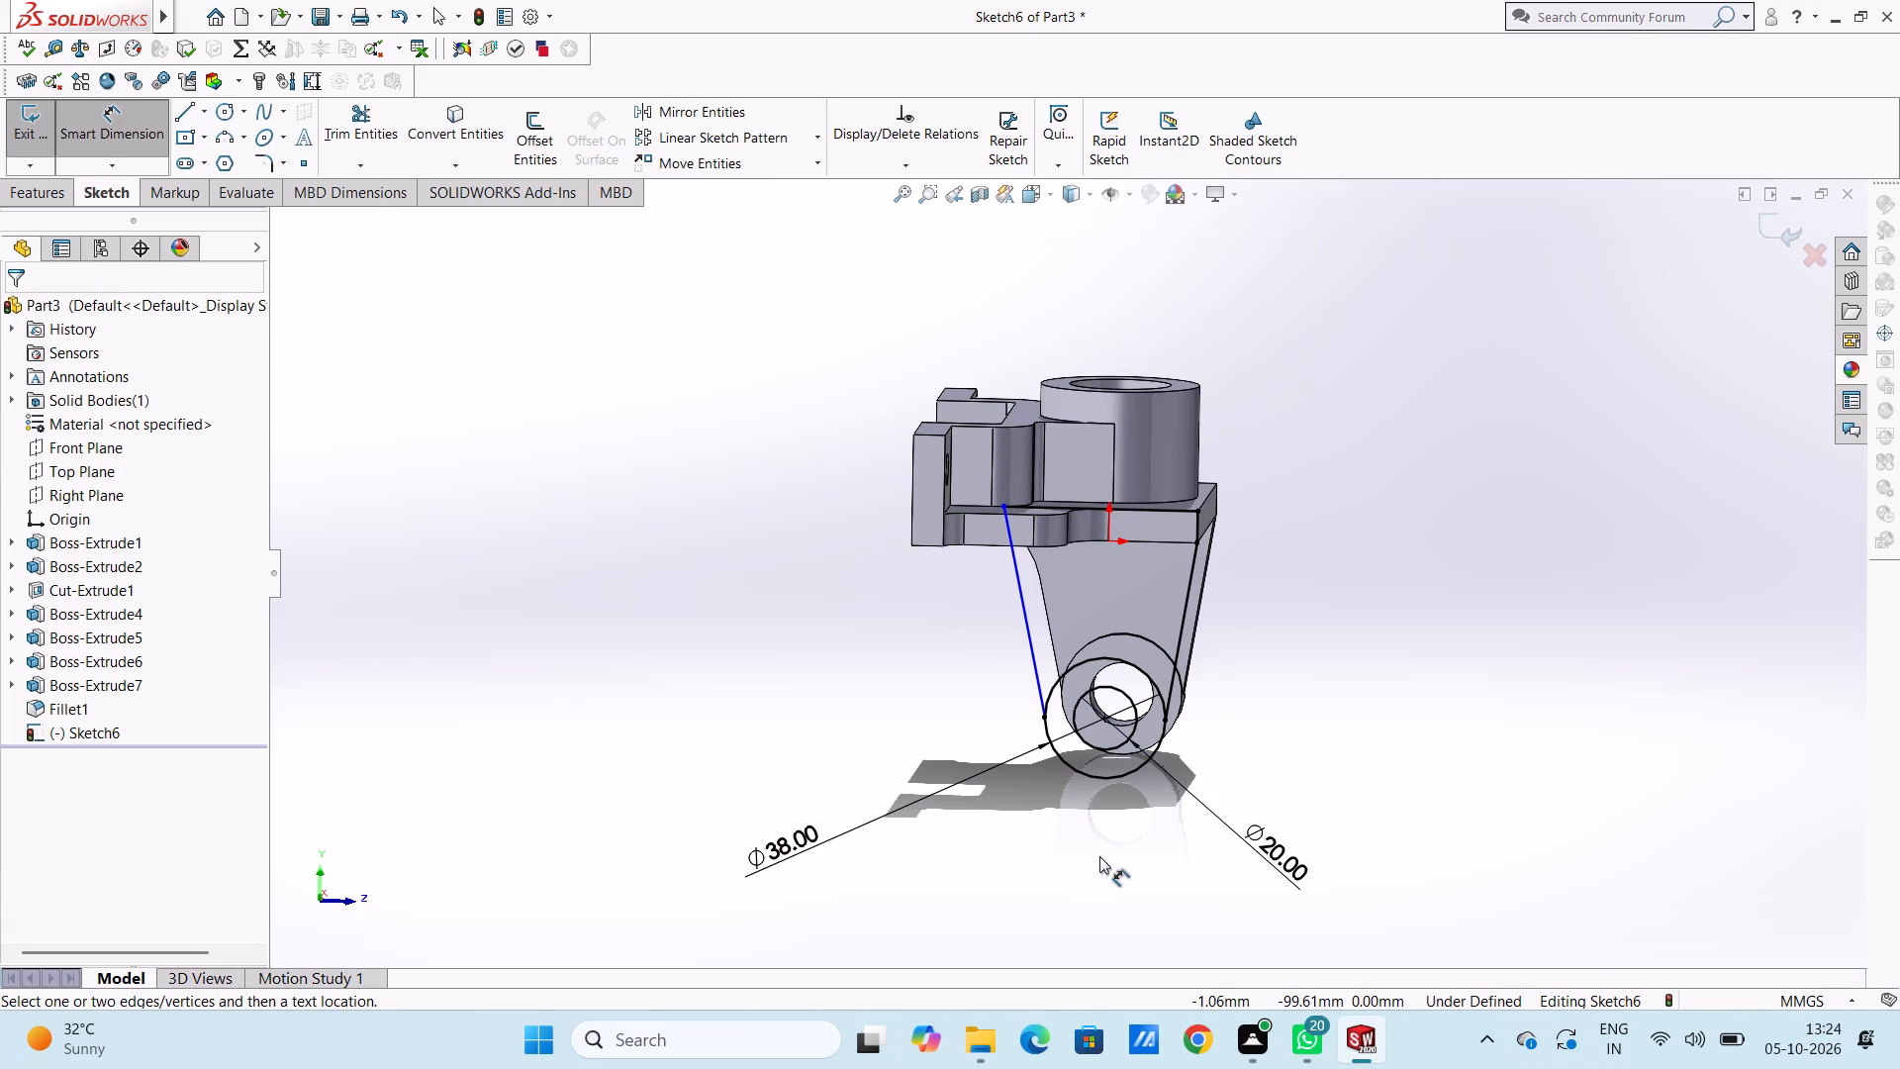
Dimension the length of the sketch line along the base plate's top edge.
{"action": "middle_click_drag", "start_coordinate": [1099, 856], "coordinate": [1128, 830]}
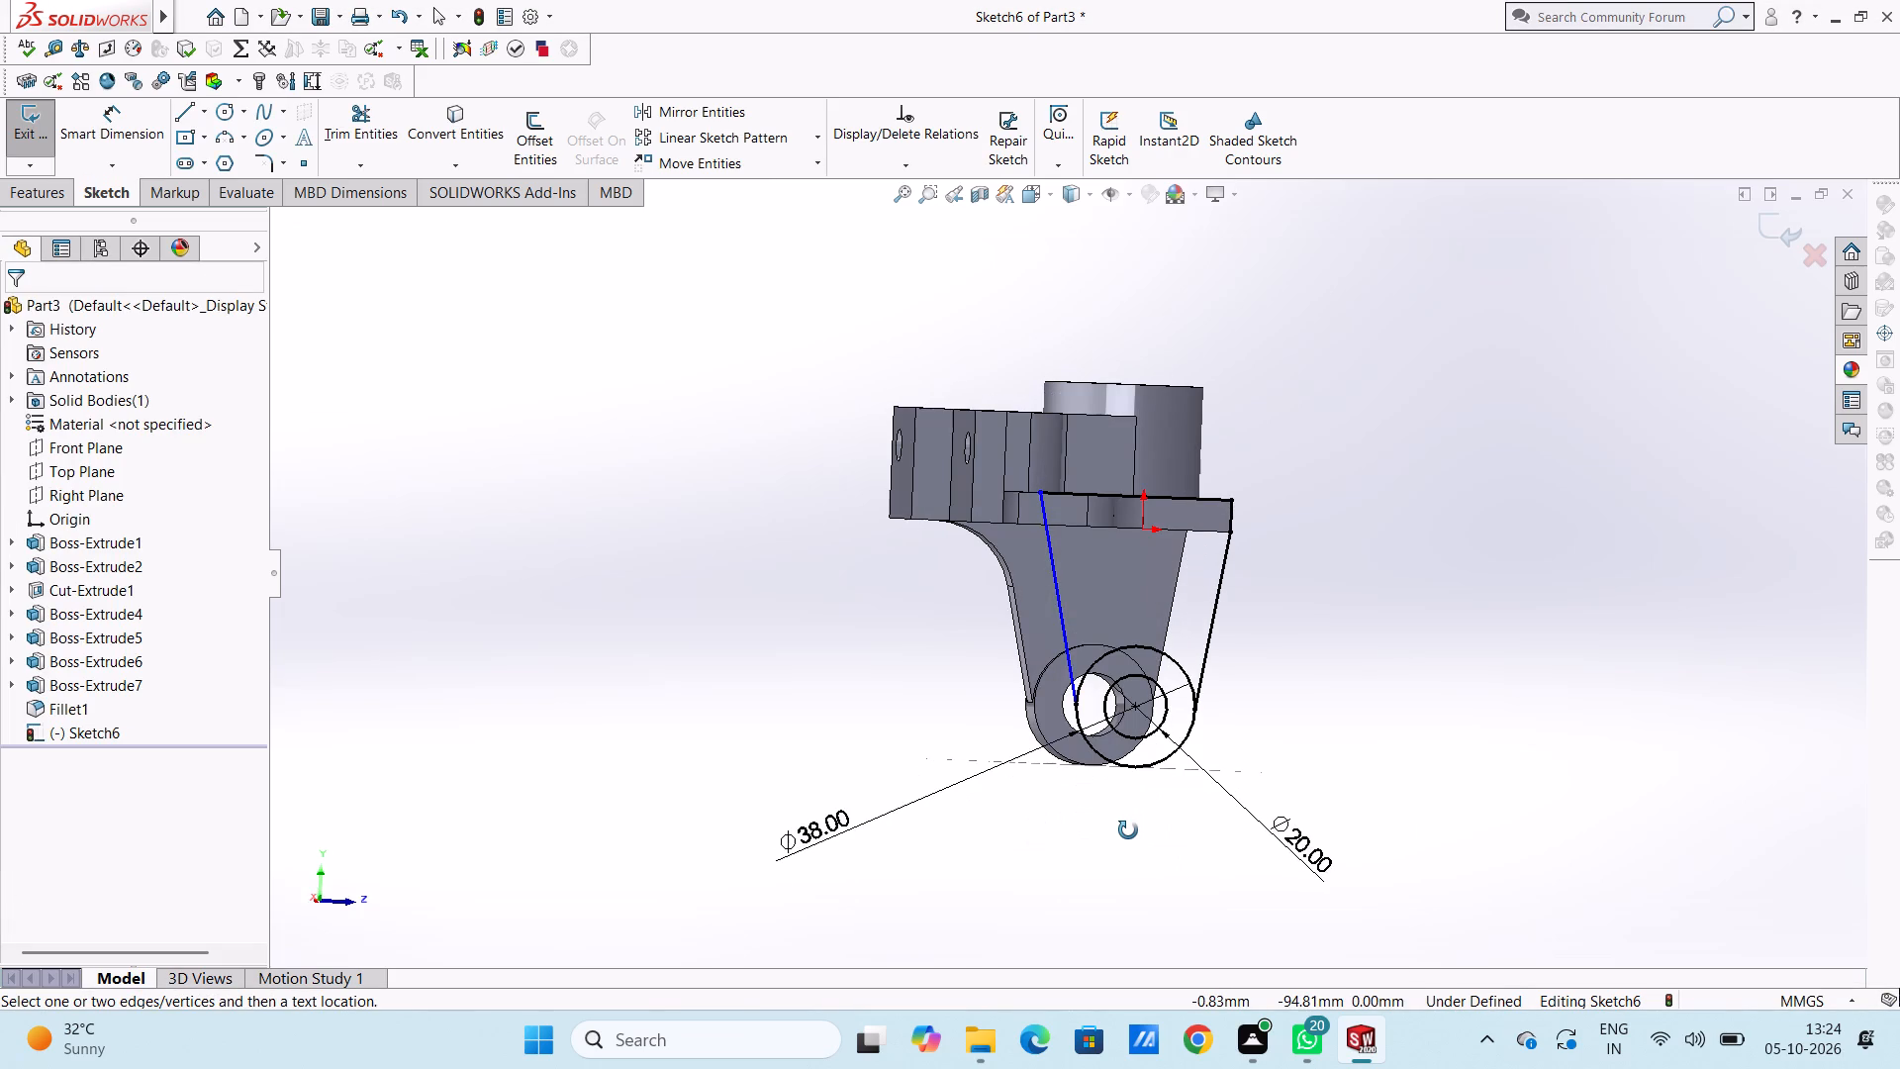
{"action": "middle_click_drag", "start_coordinate": [1128, 830], "coordinate": [1128, 829]}
{"action": "middle_click_drag", "start_coordinate": [1128, 829], "coordinate": [1127, 851]}
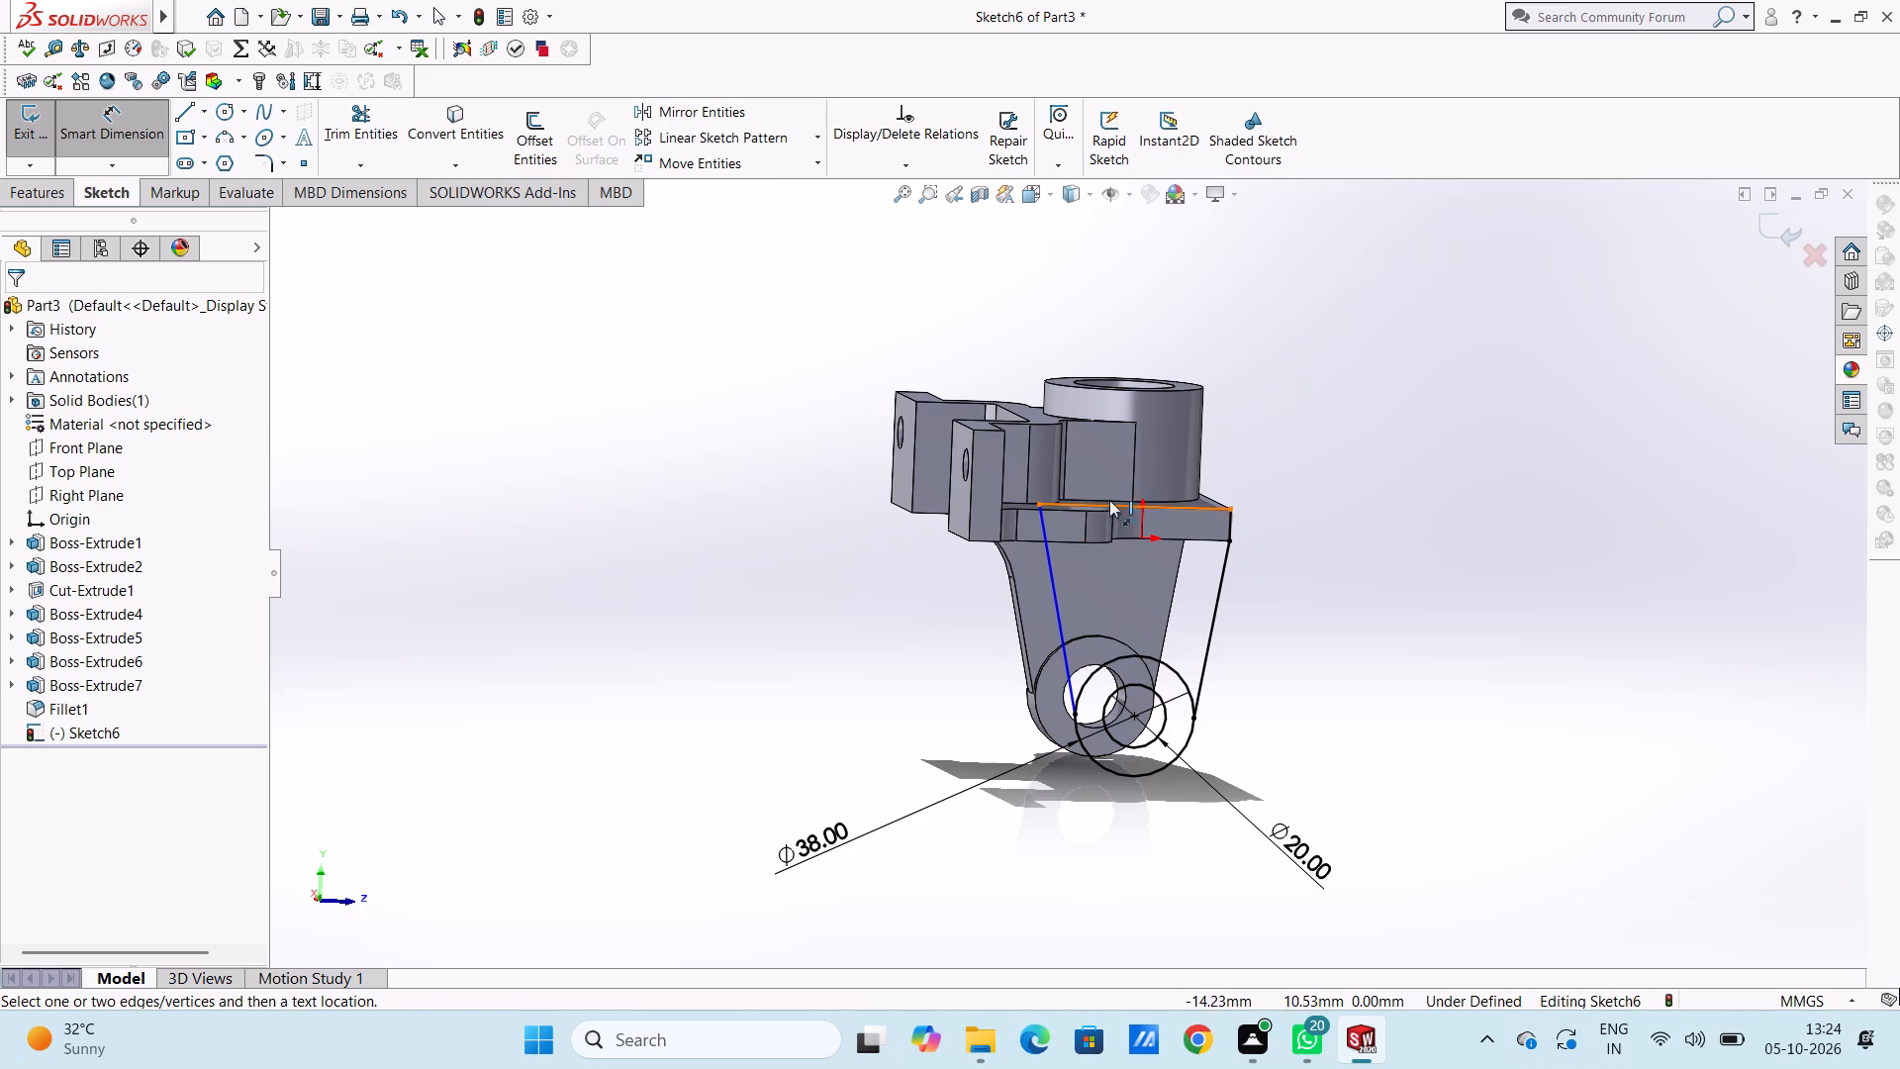
{"action": "left_click", "coordinate": [1179, 509]}
{"action": "left_click", "coordinate": [1117, 301]}
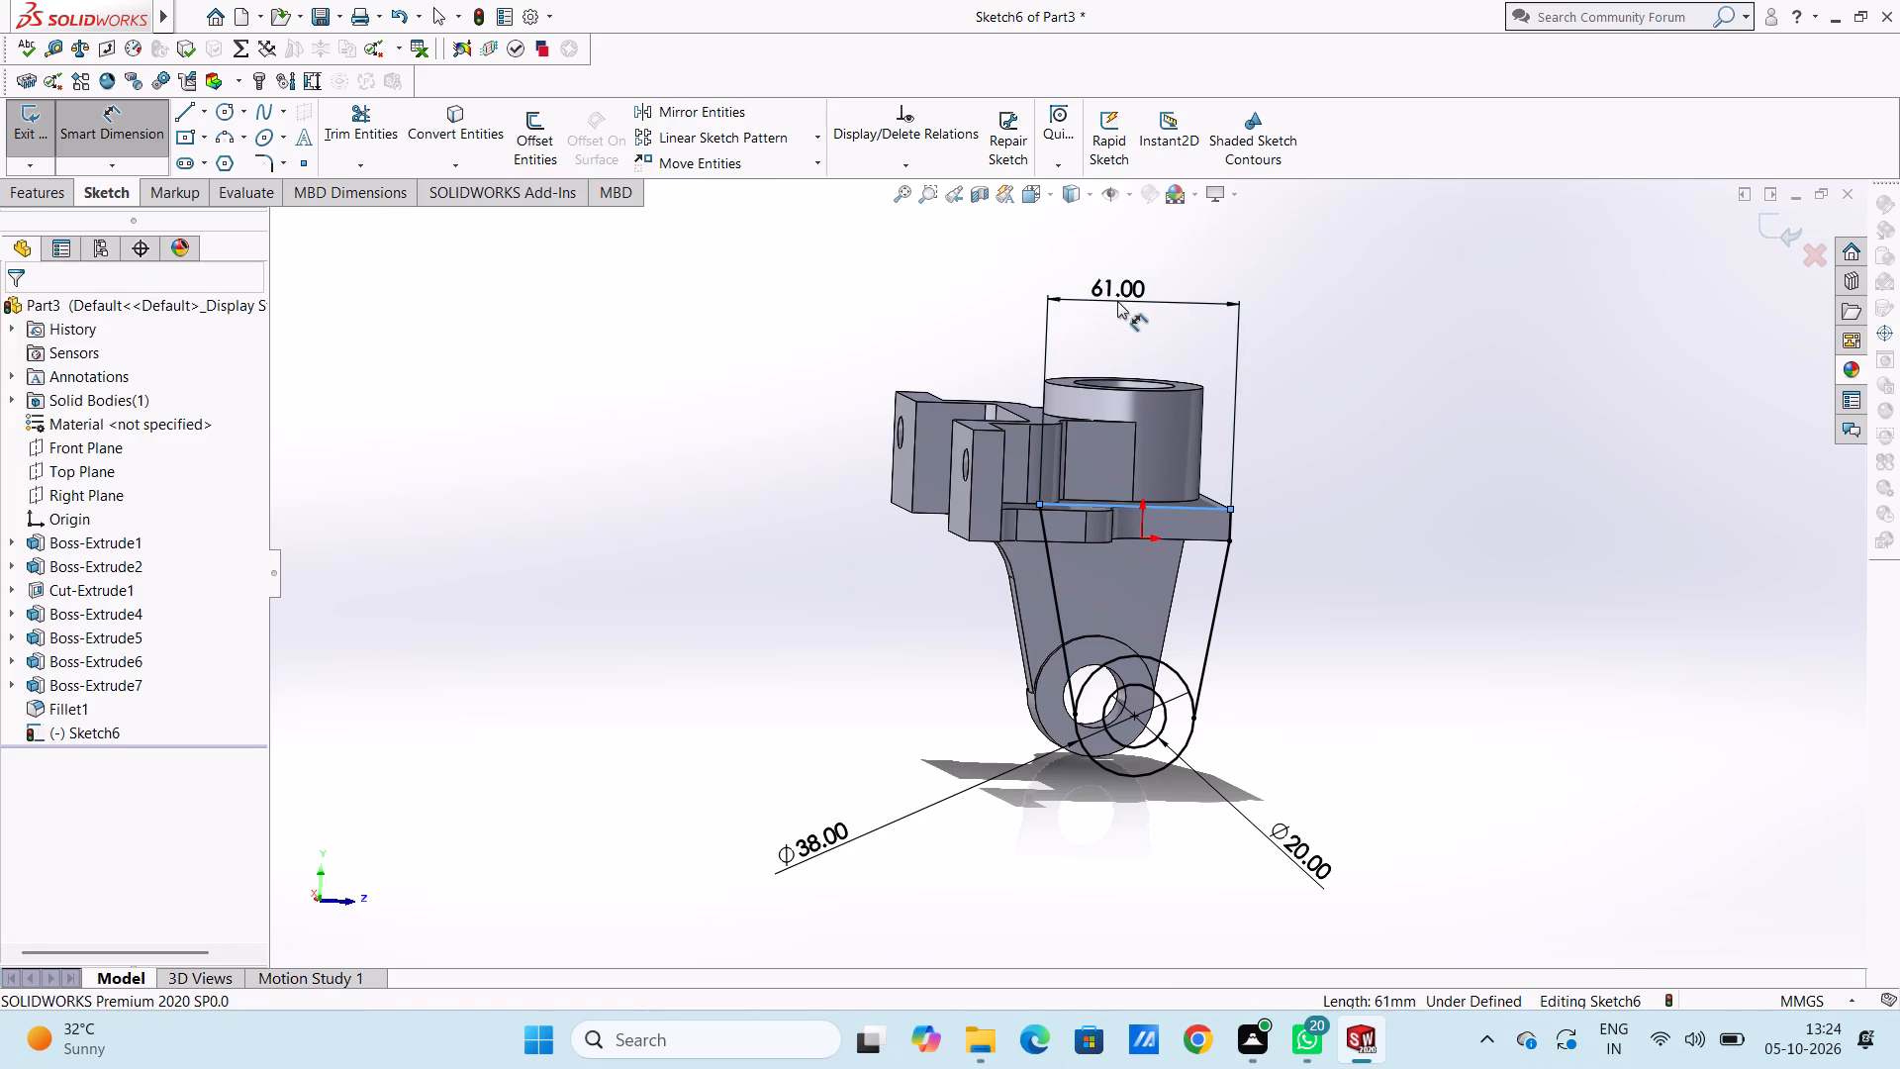
{"action": "left_click", "coordinate": [1032, 265]}
{"action": "left_click", "coordinate": [832, 360]}
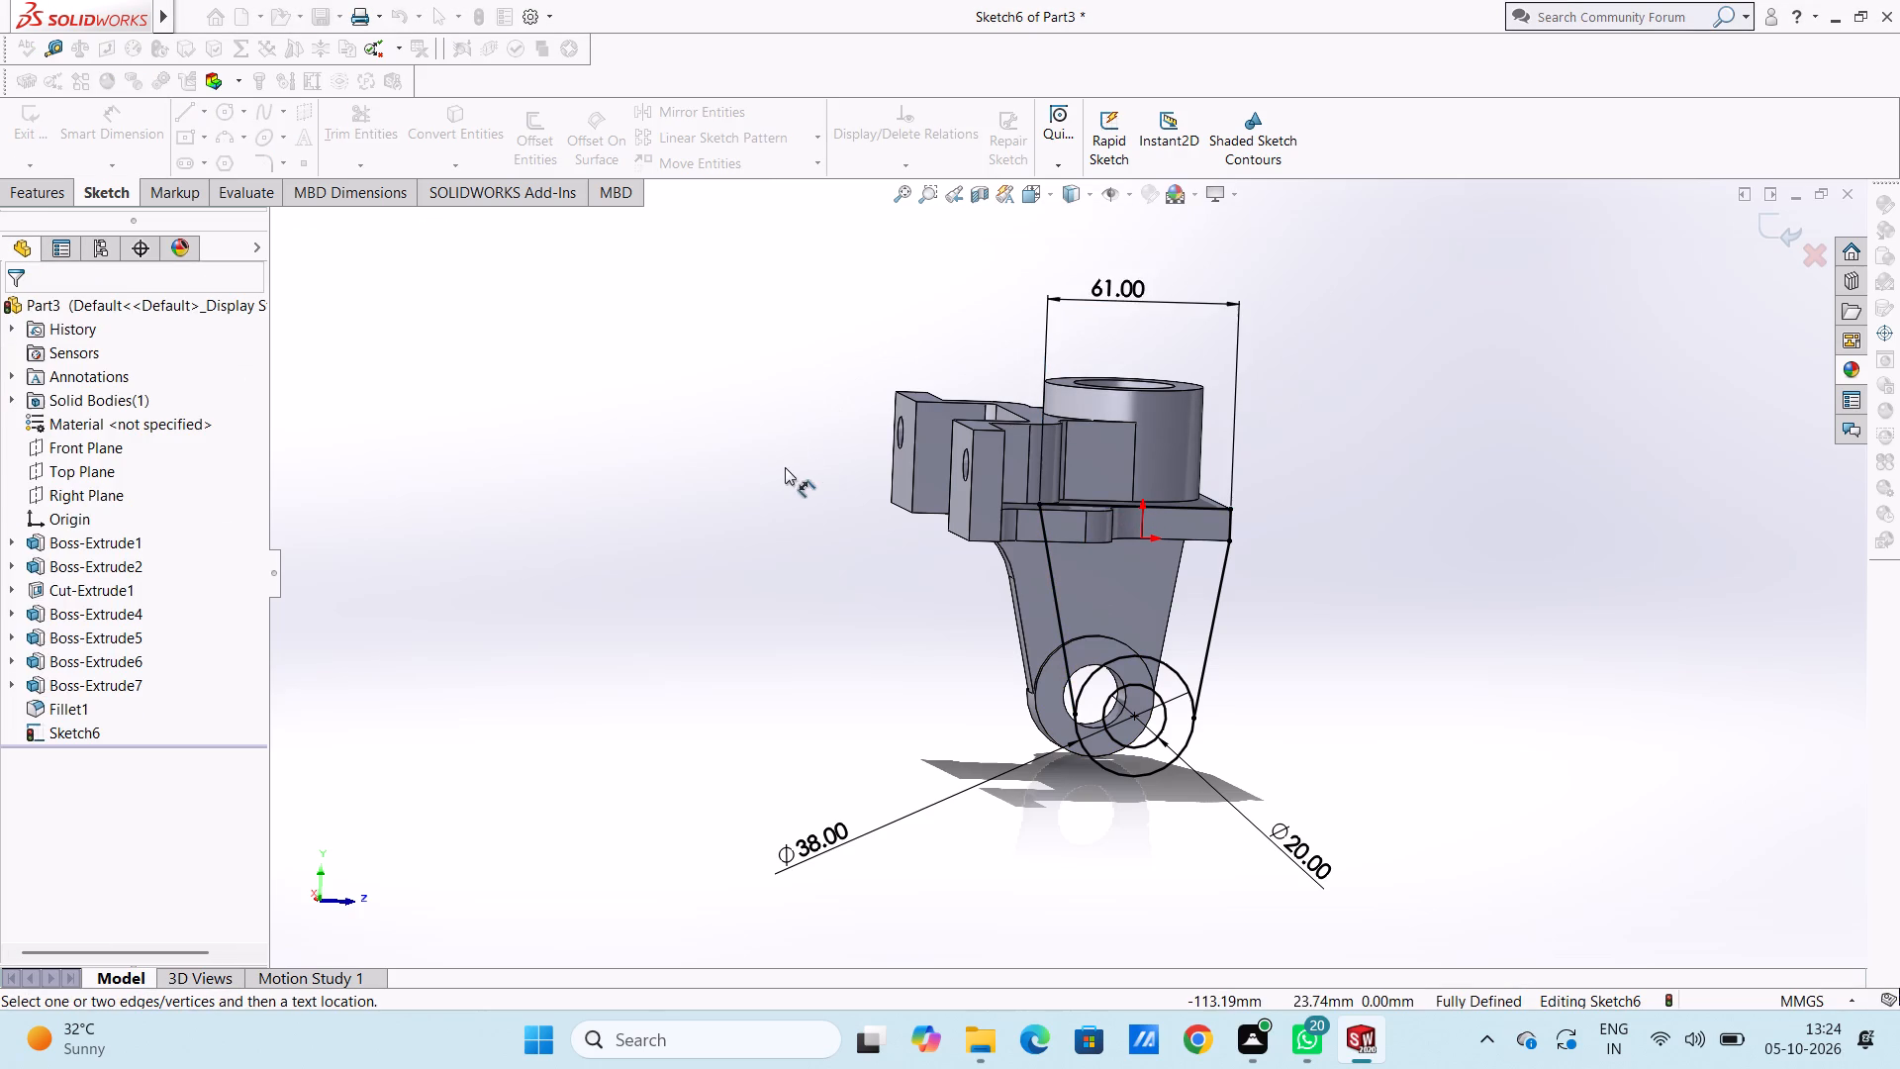
{"action": "scroll", "coordinate": [776, 475], "scroll_direction": "up", "scroll_amount": 2}
{"action": "middle_click_drag", "start_coordinate": [789, 545], "coordinate": [665, 586]}
{"action": "key", "text": "Escape"}
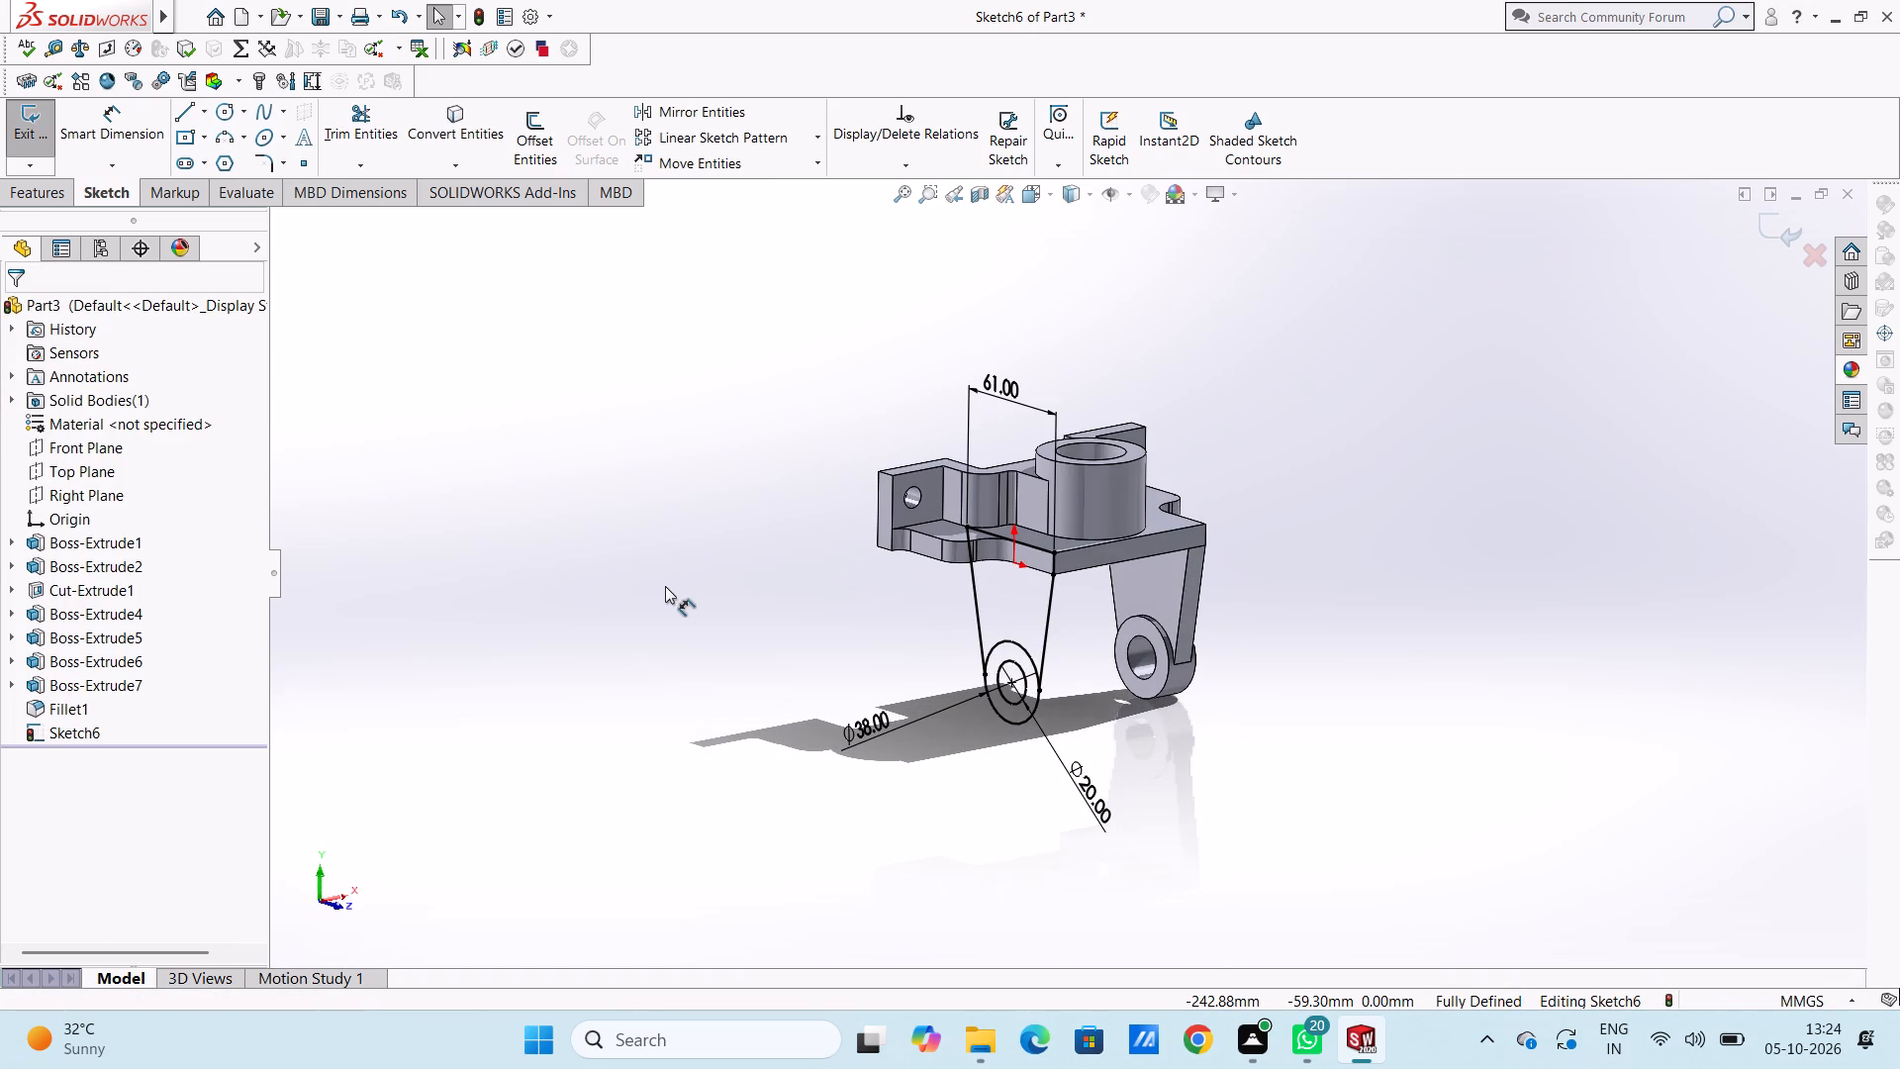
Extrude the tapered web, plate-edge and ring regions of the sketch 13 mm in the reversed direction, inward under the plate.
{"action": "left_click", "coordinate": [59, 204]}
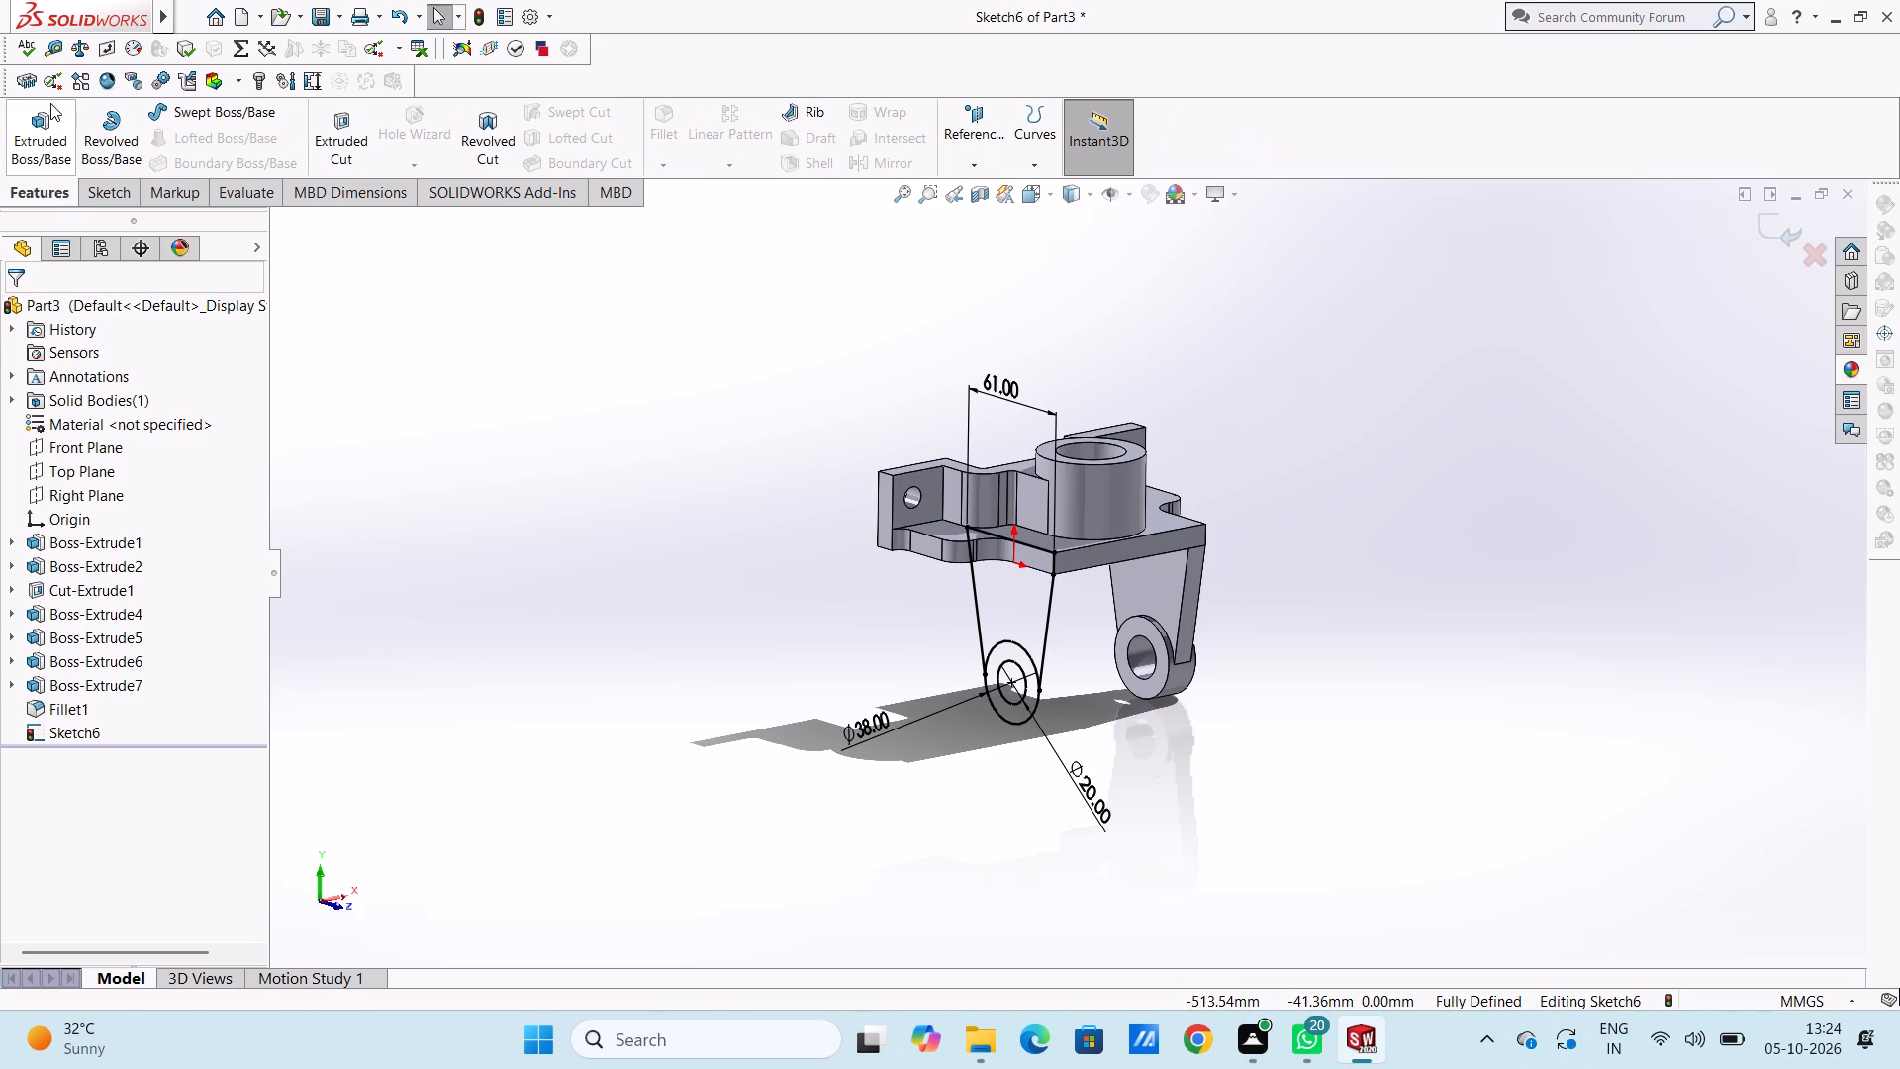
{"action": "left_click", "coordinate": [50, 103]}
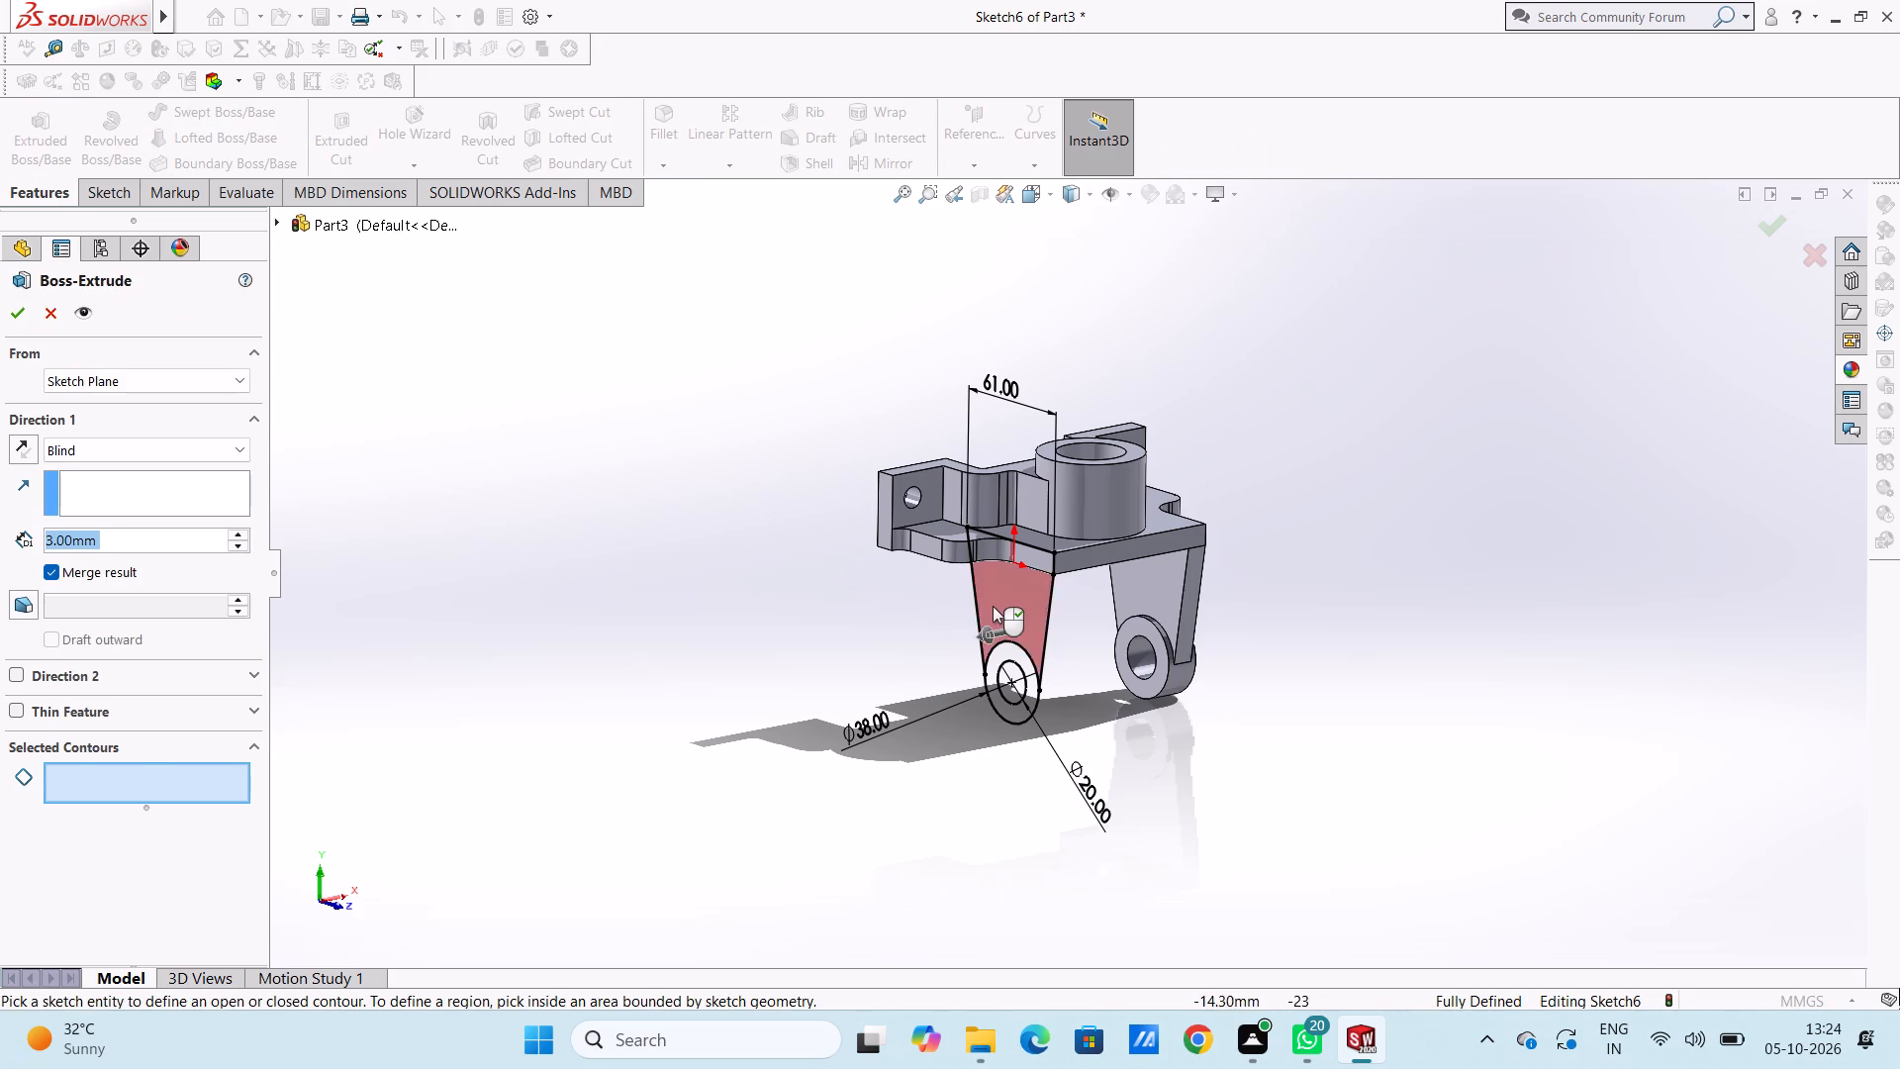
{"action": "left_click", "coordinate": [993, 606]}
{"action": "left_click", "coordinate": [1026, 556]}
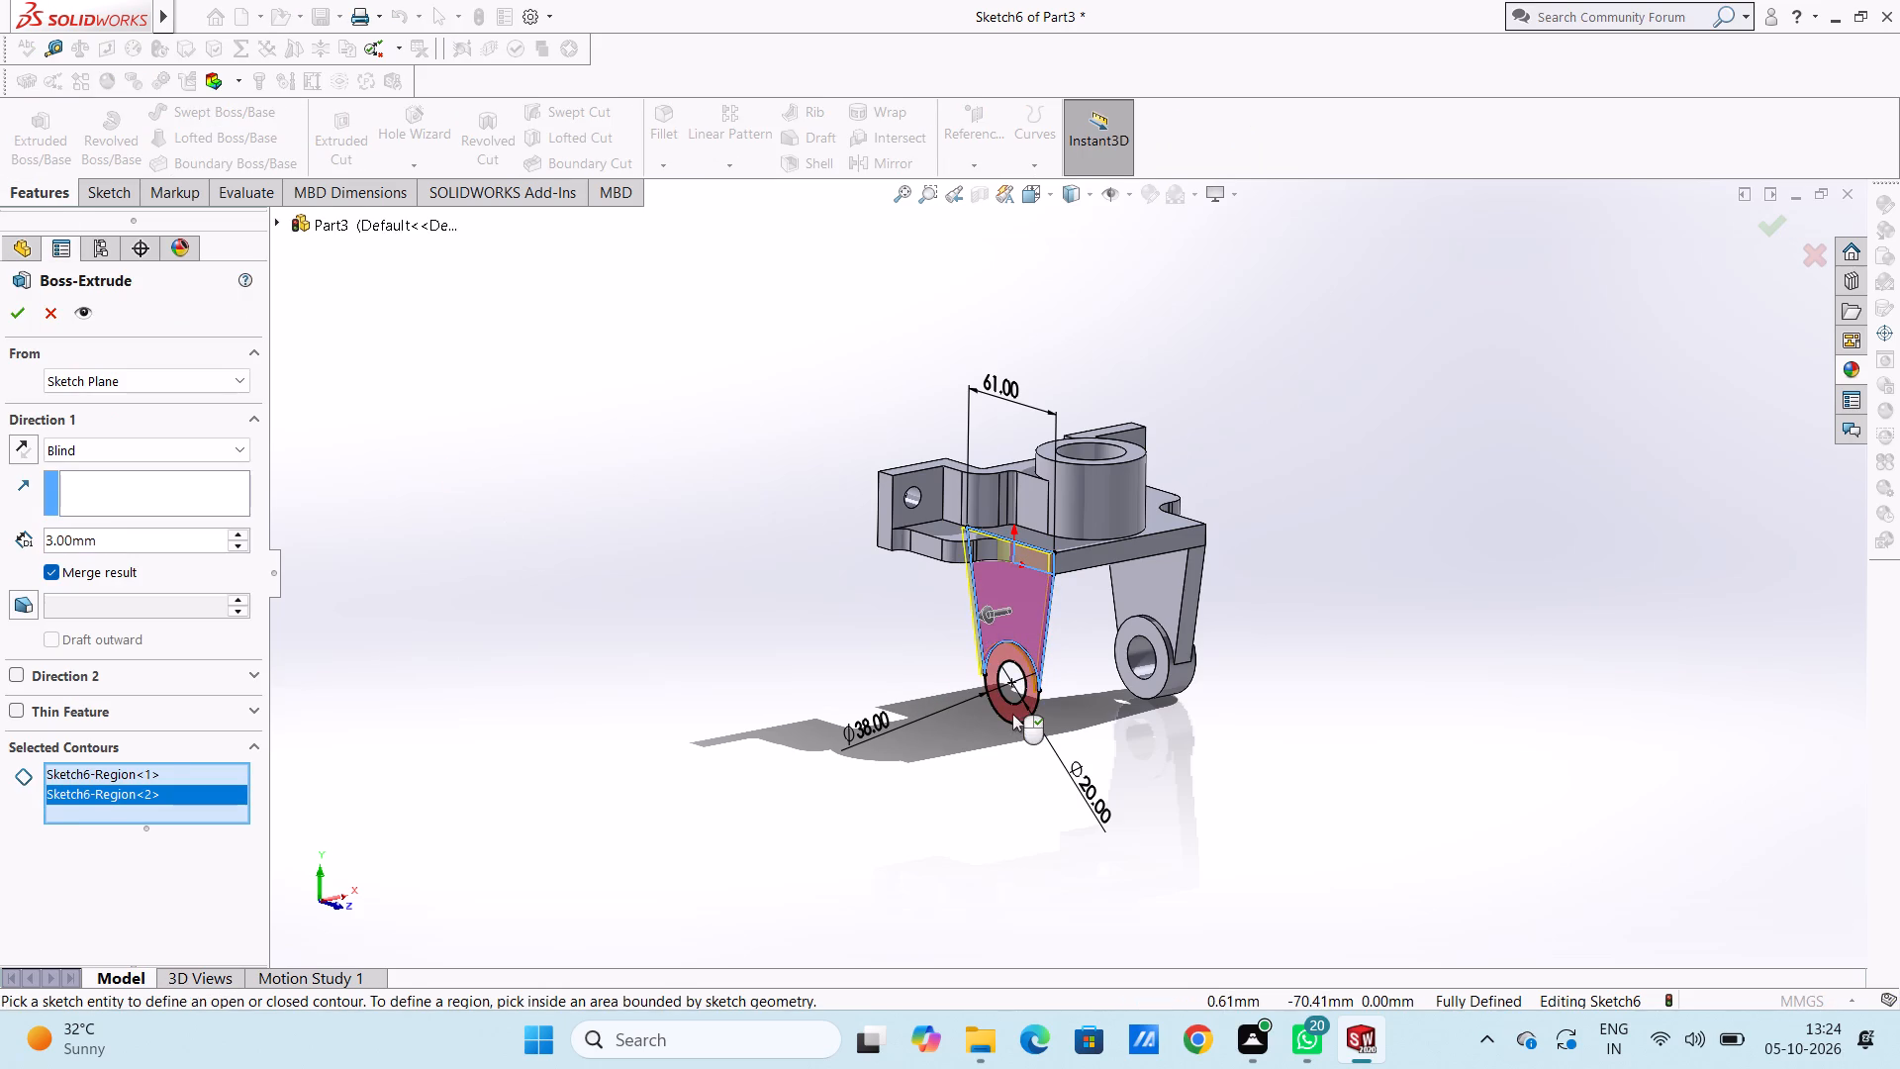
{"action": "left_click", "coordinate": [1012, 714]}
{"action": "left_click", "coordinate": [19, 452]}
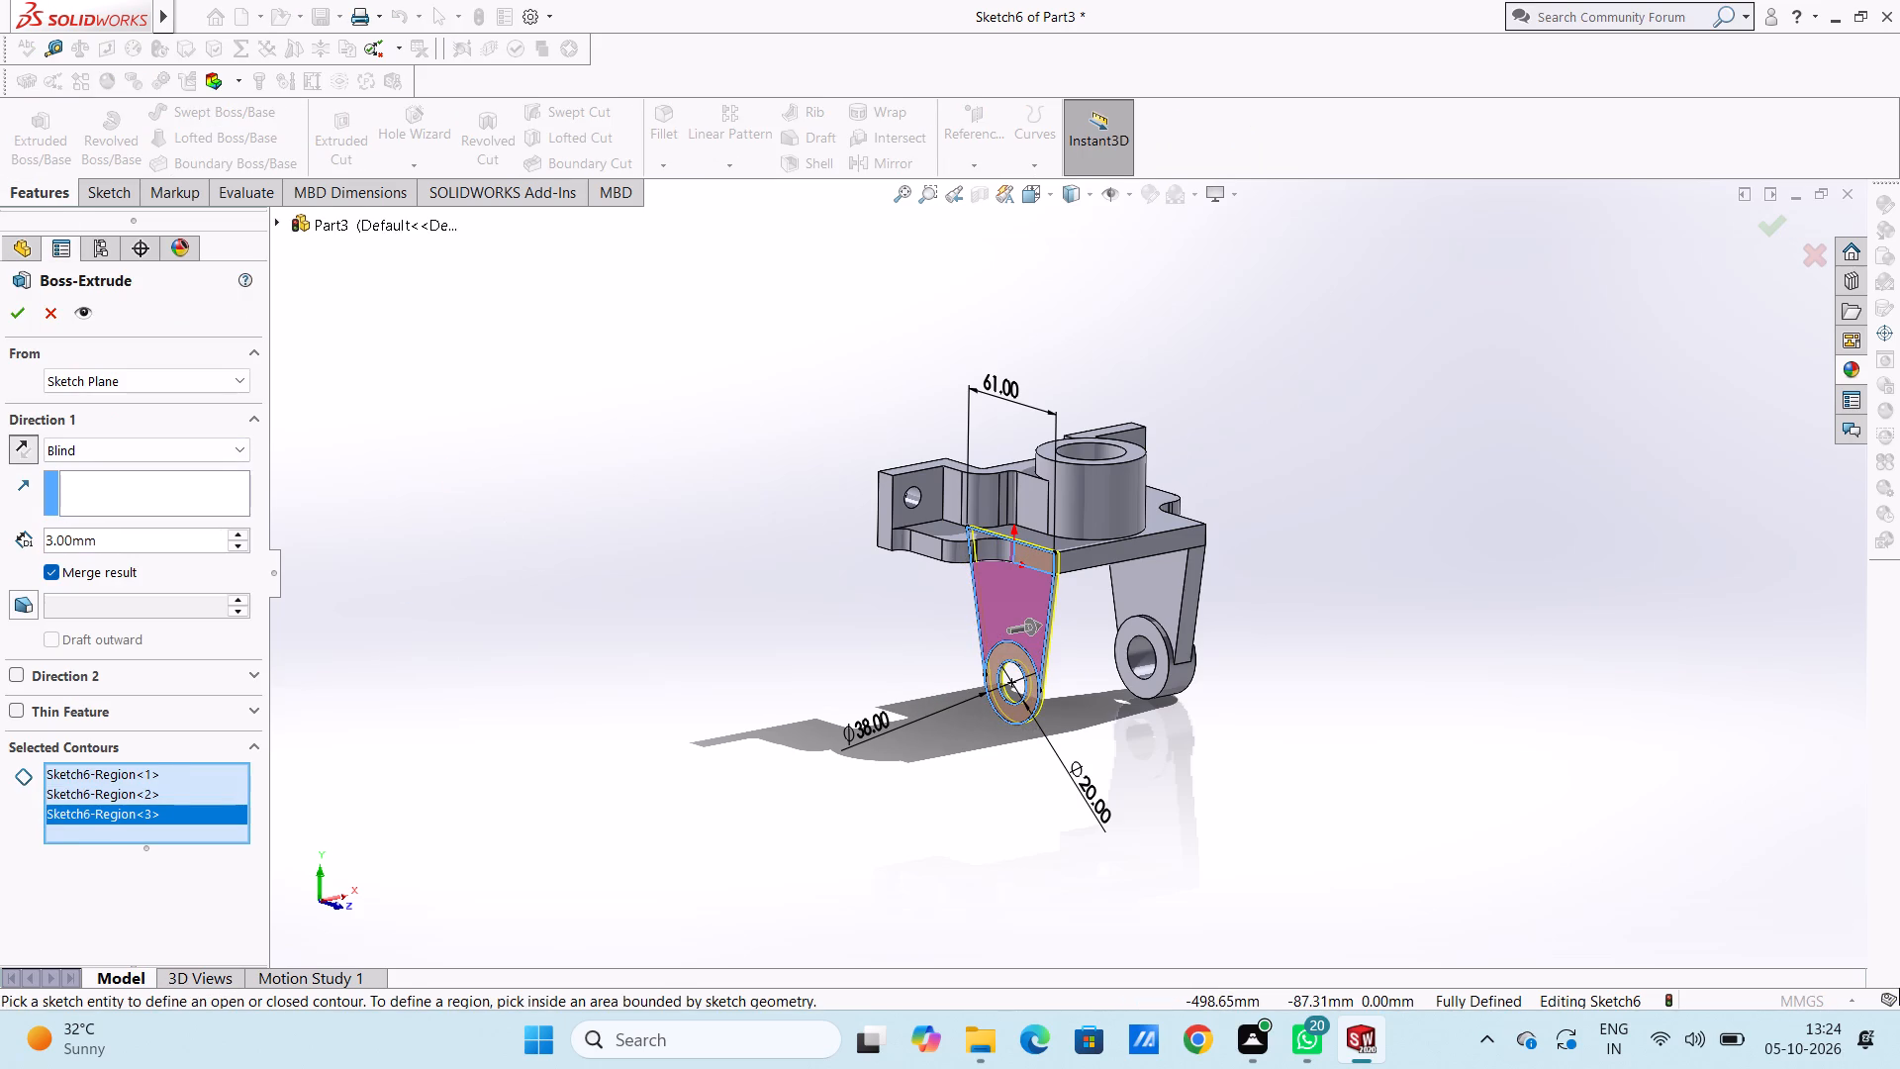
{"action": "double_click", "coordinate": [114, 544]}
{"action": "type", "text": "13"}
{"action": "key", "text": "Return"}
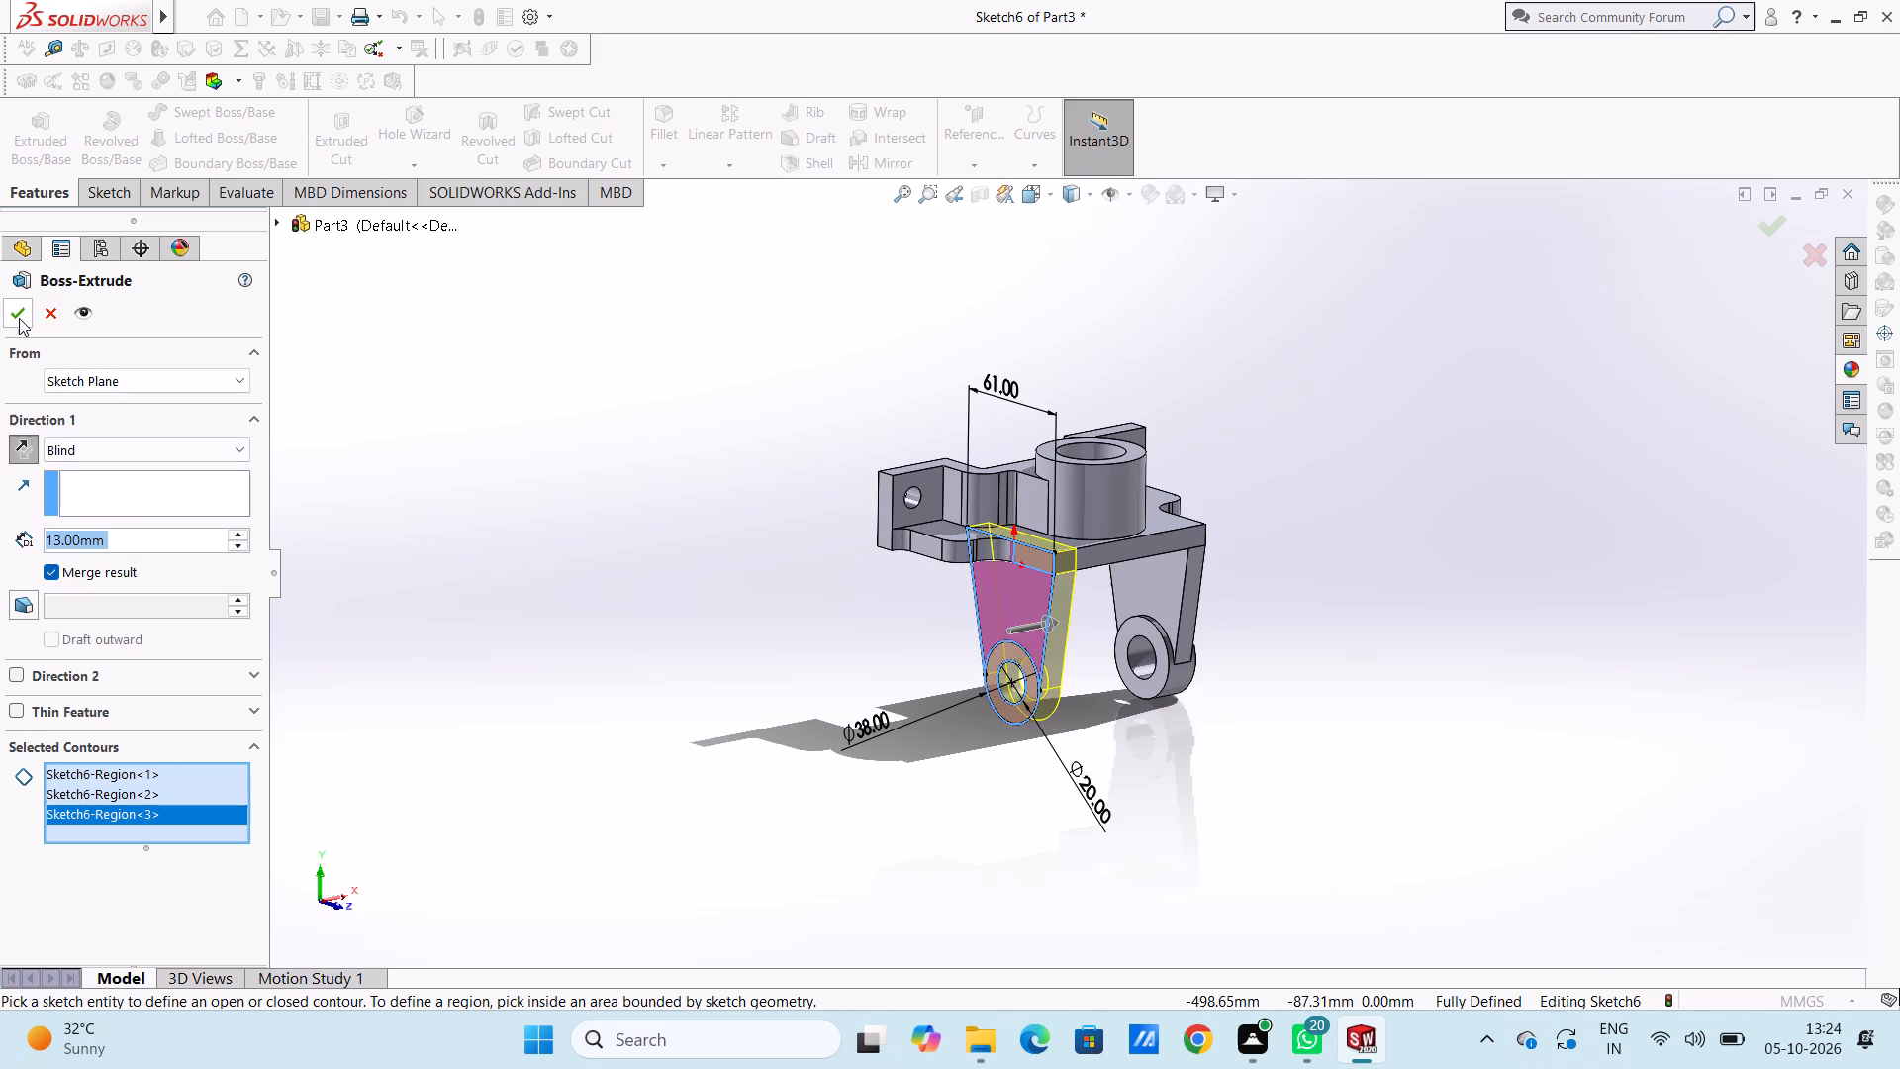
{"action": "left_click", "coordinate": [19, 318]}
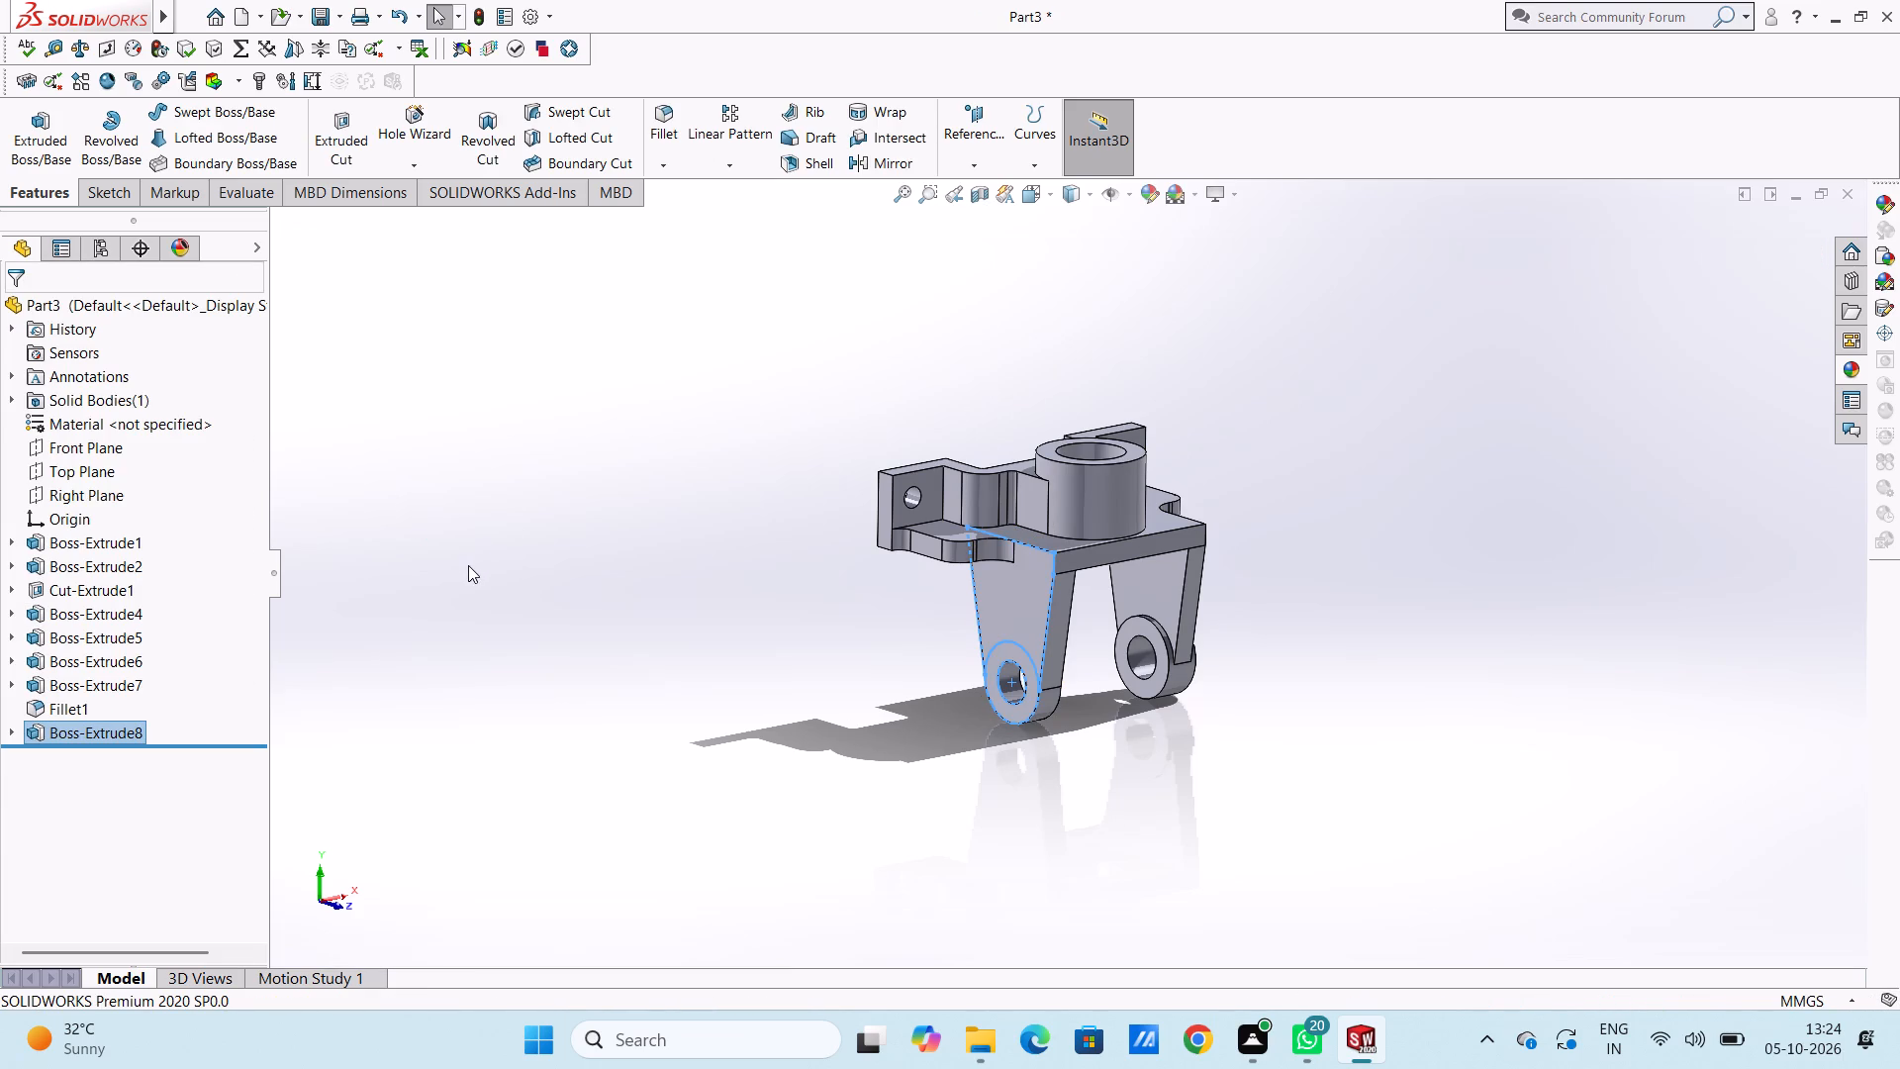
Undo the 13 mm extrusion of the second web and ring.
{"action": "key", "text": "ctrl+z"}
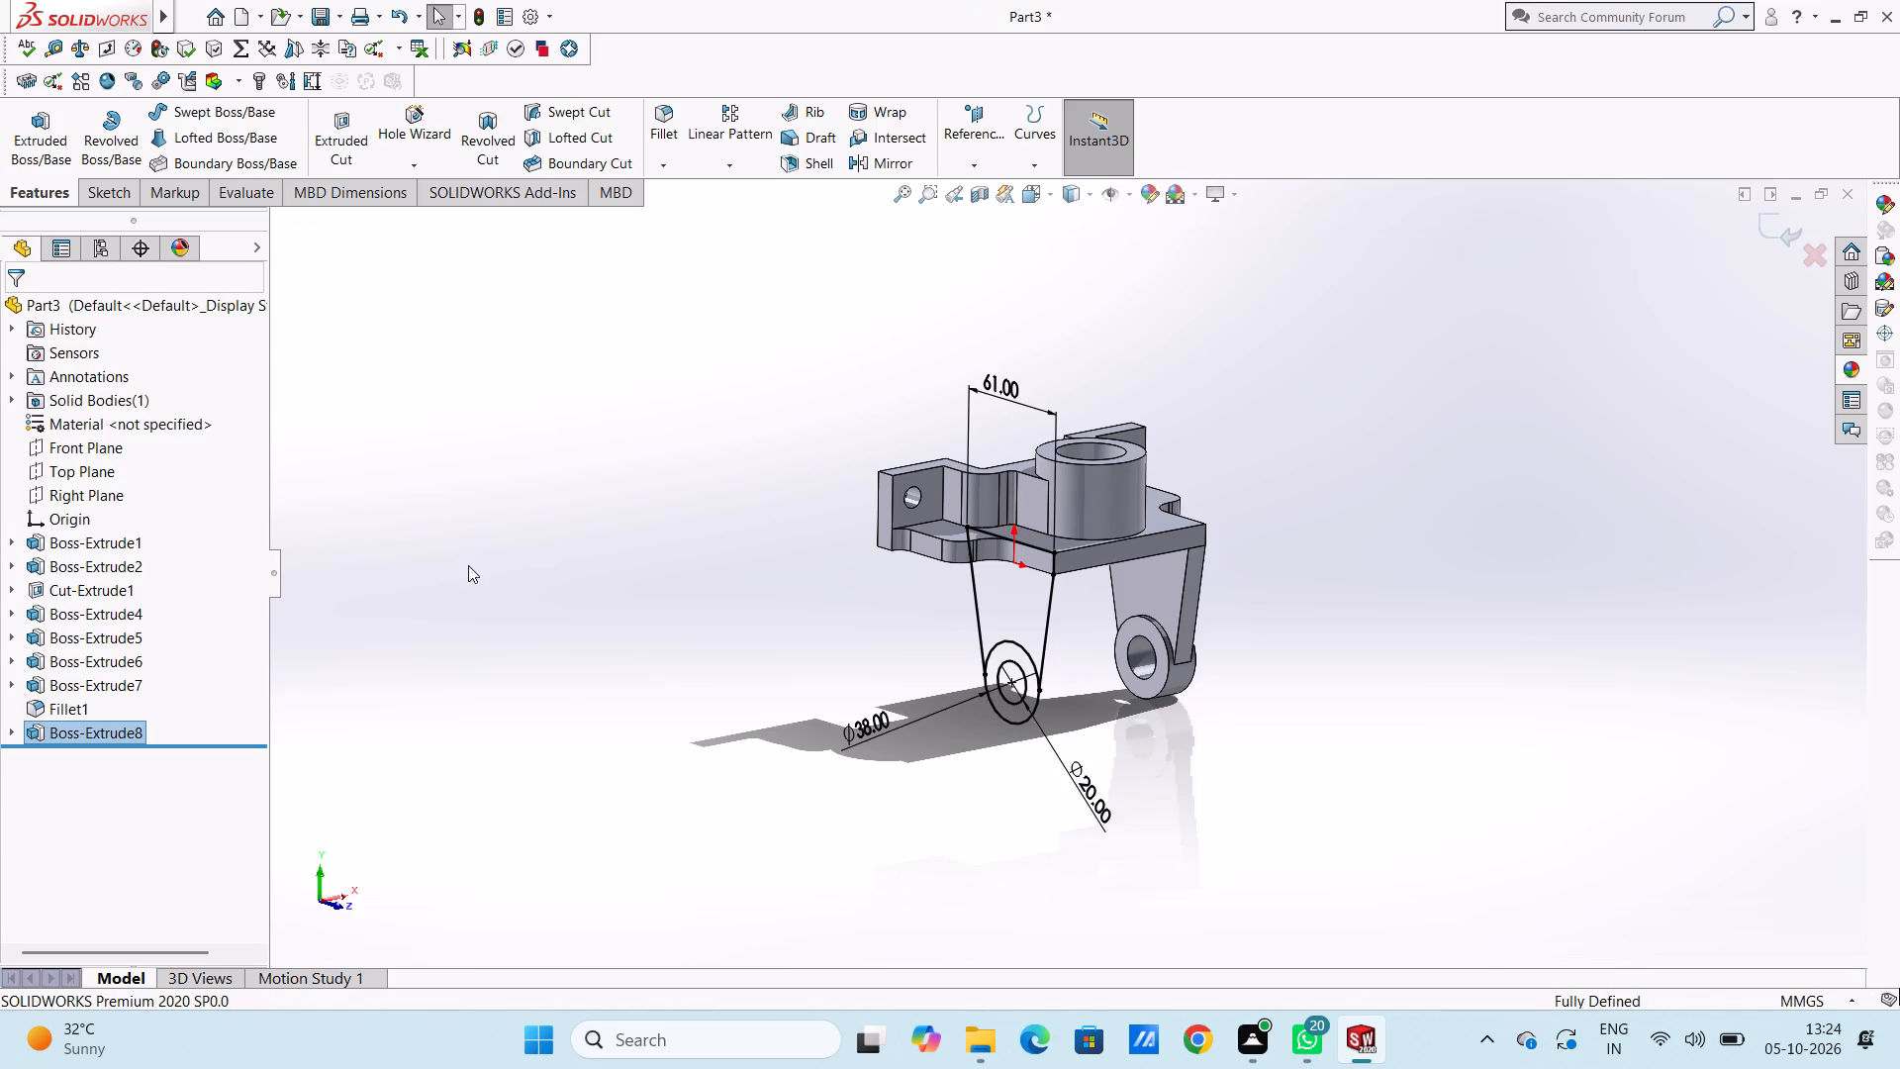
Extrude only the tapered web and plate-edge regions, without the ring, 10 mm in the reversed direction, inward under the plate.
{"action": "left_click", "coordinate": [42, 191]}
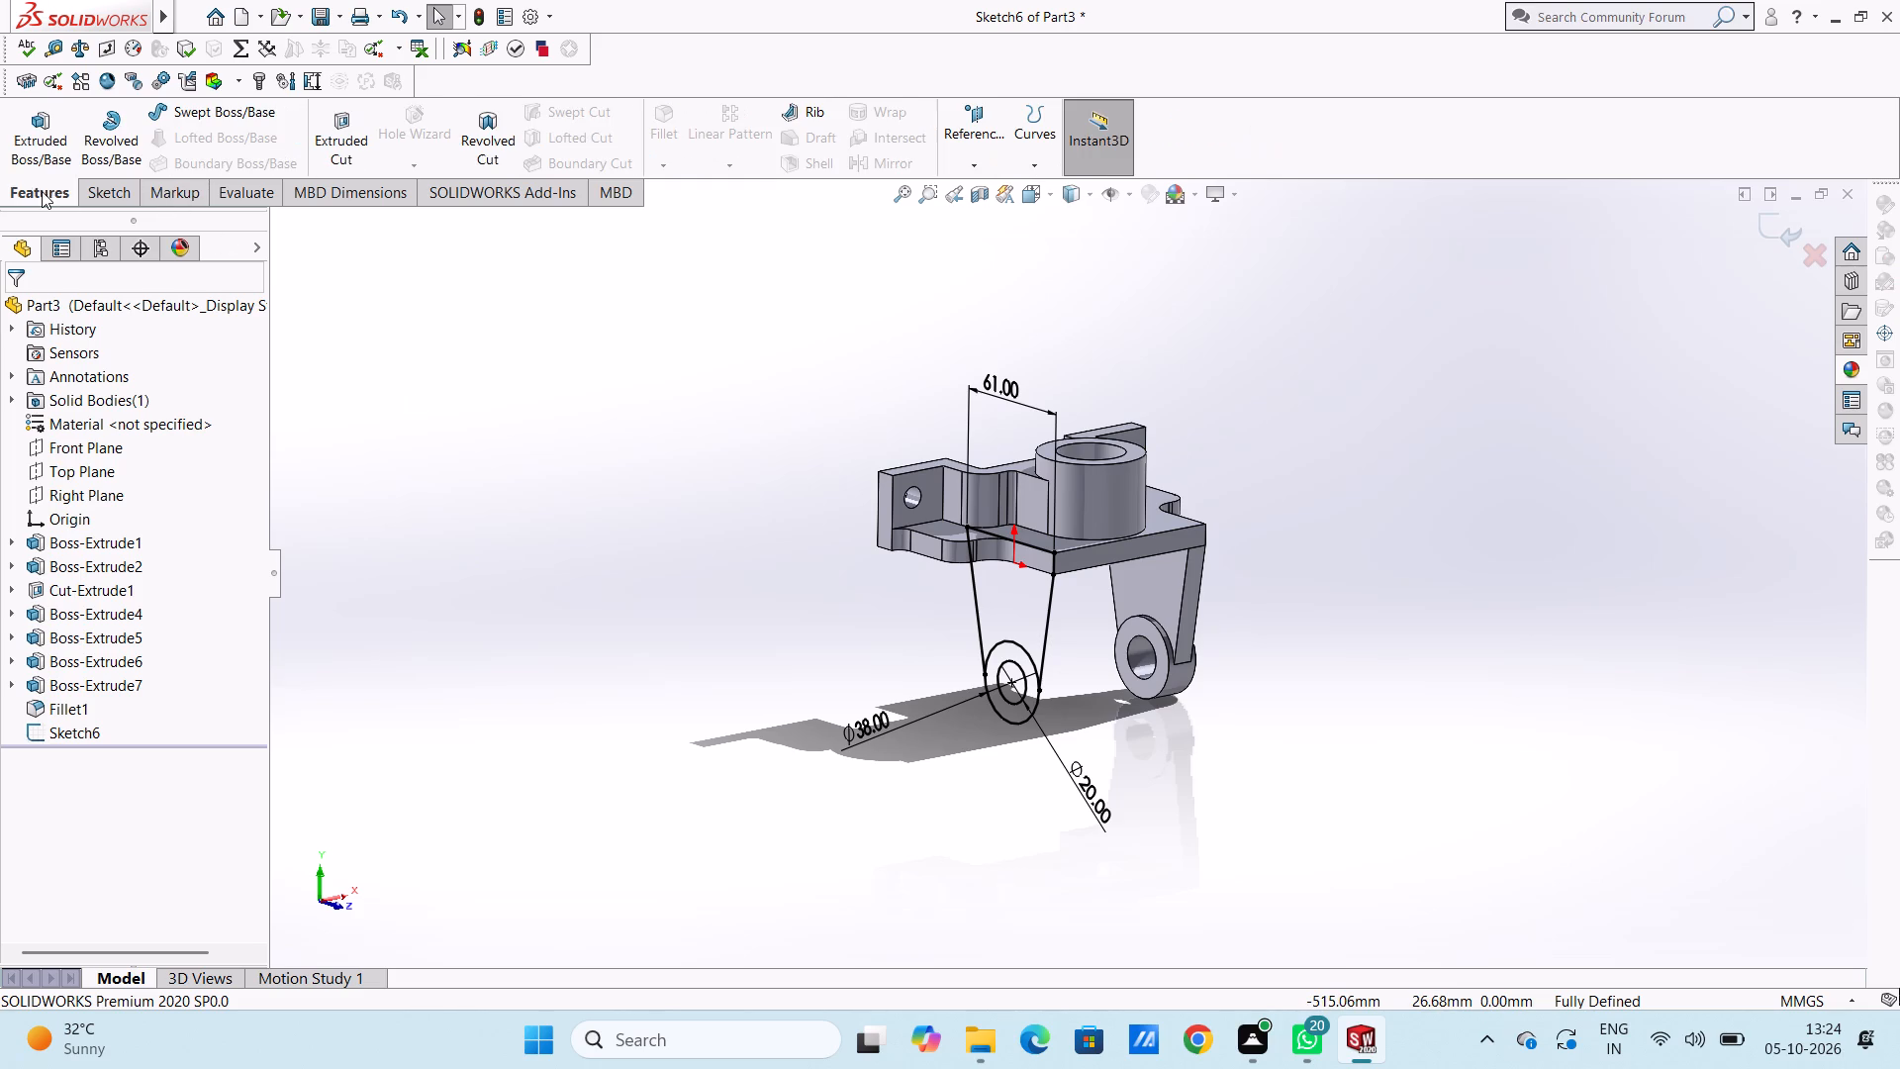
{"action": "left_click", "coordinate": [47, 134]}
{"action": "left_click", "coordinate": [1029, 612]}
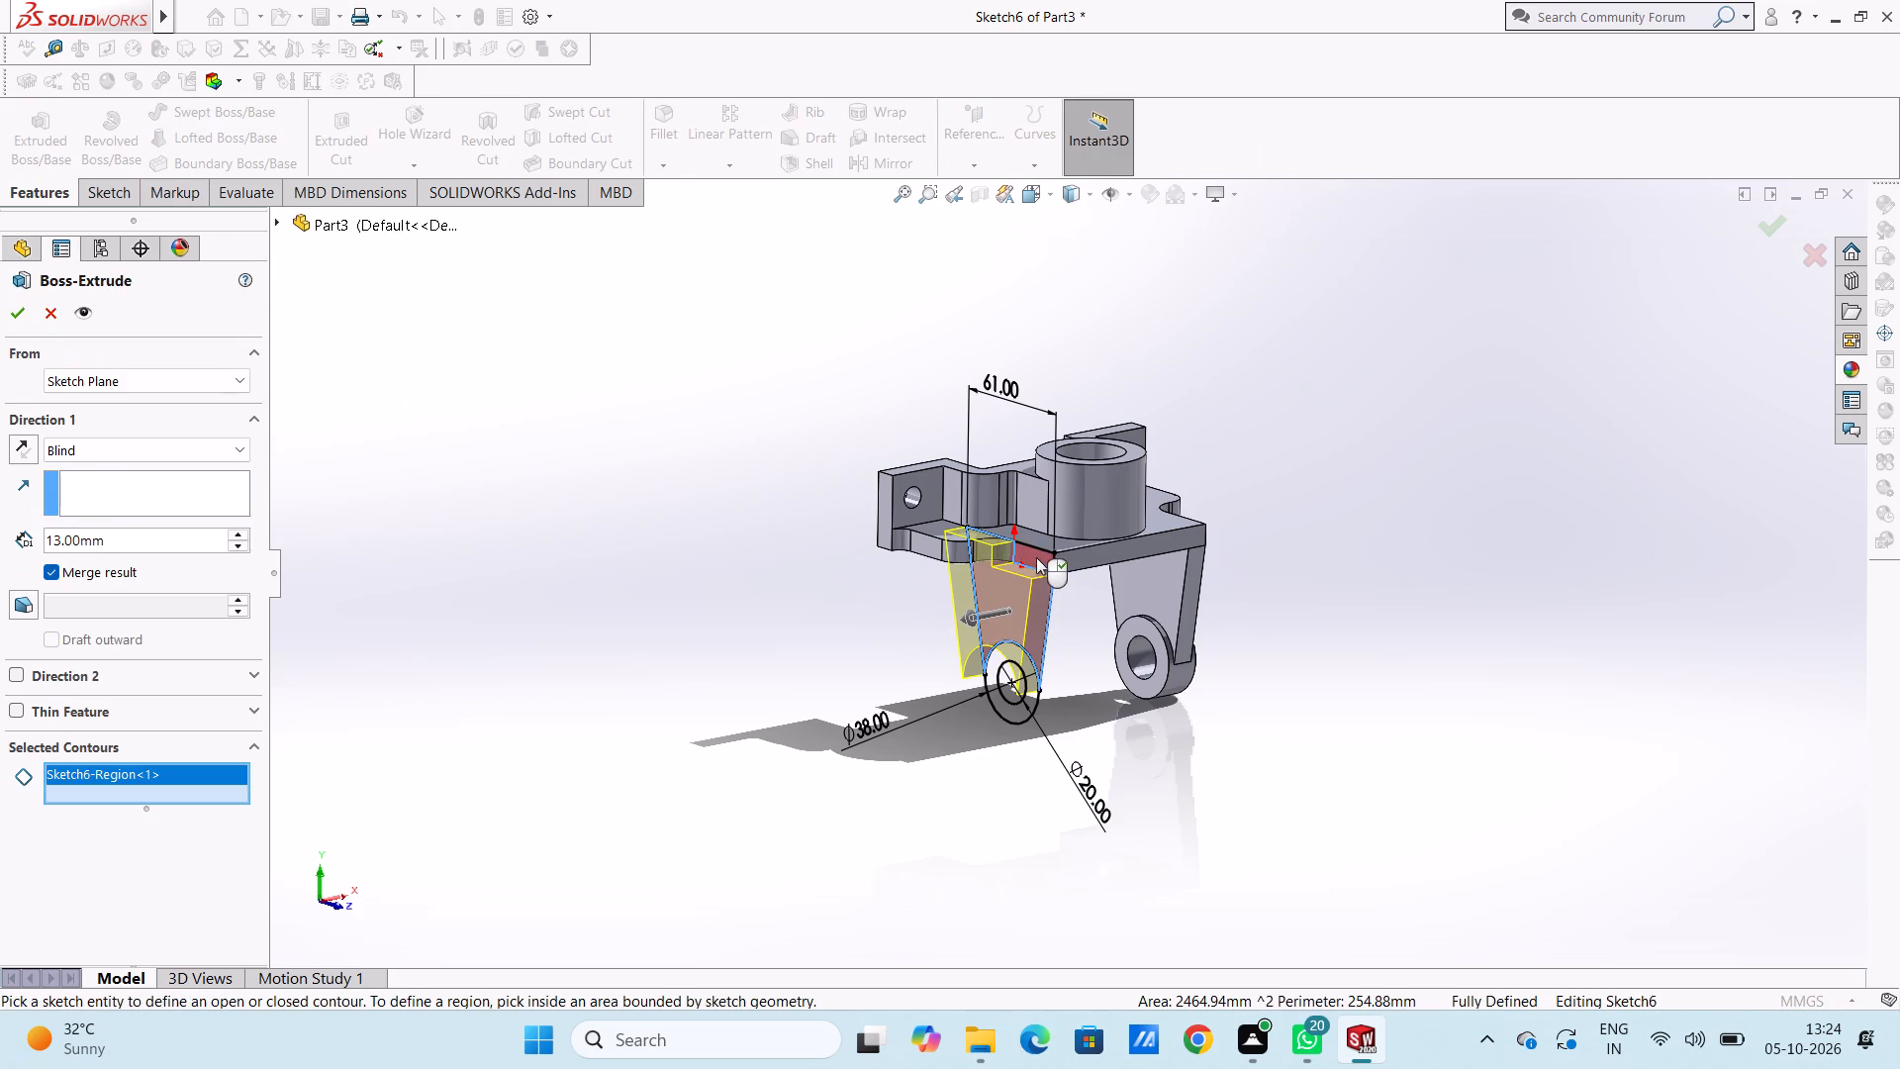
{"action": "left_click", "coordinate": [1036, 557]}
{"action": "left_click", "coordinate": [22, 444]}
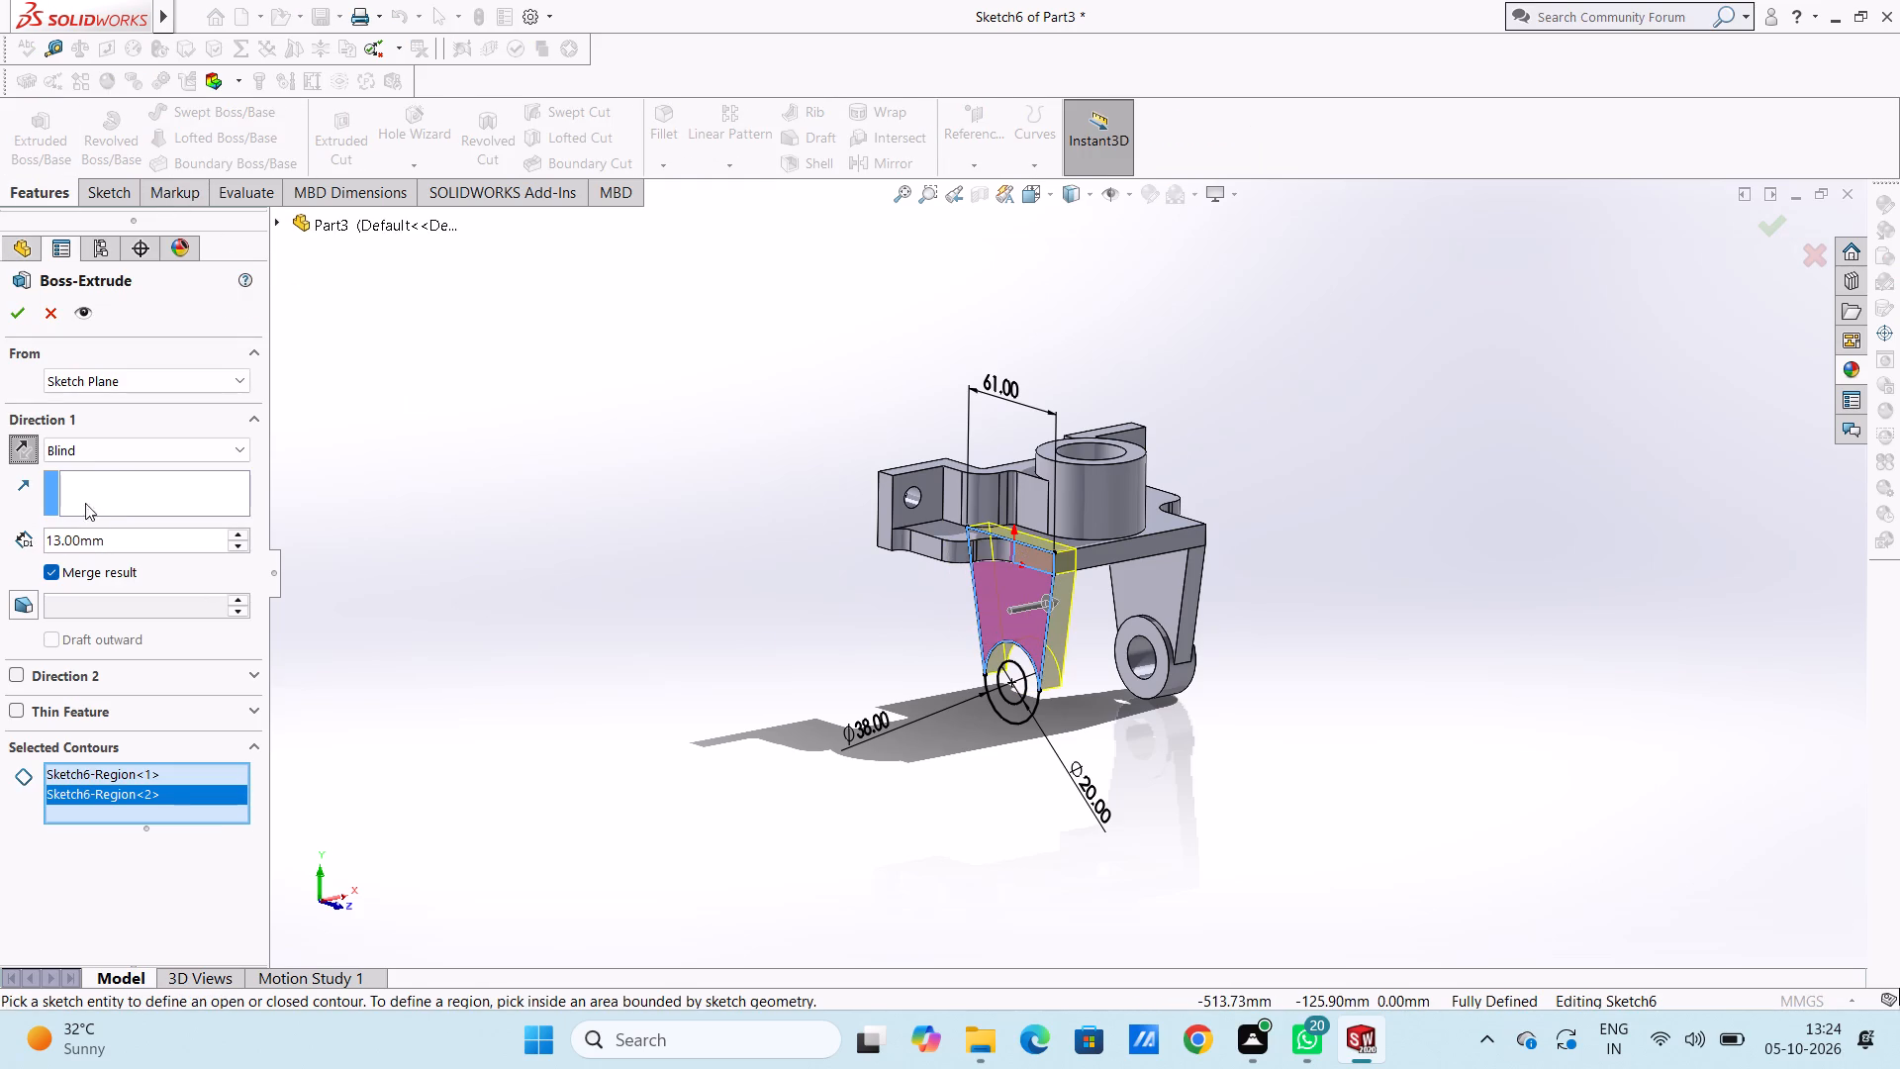
{"action": "left_click", "coordinate": [113, 532]}
{"action": "left_click", "coordinate": [116, 541]}
{"action": "double_click", "coordinate": [116, 541]}
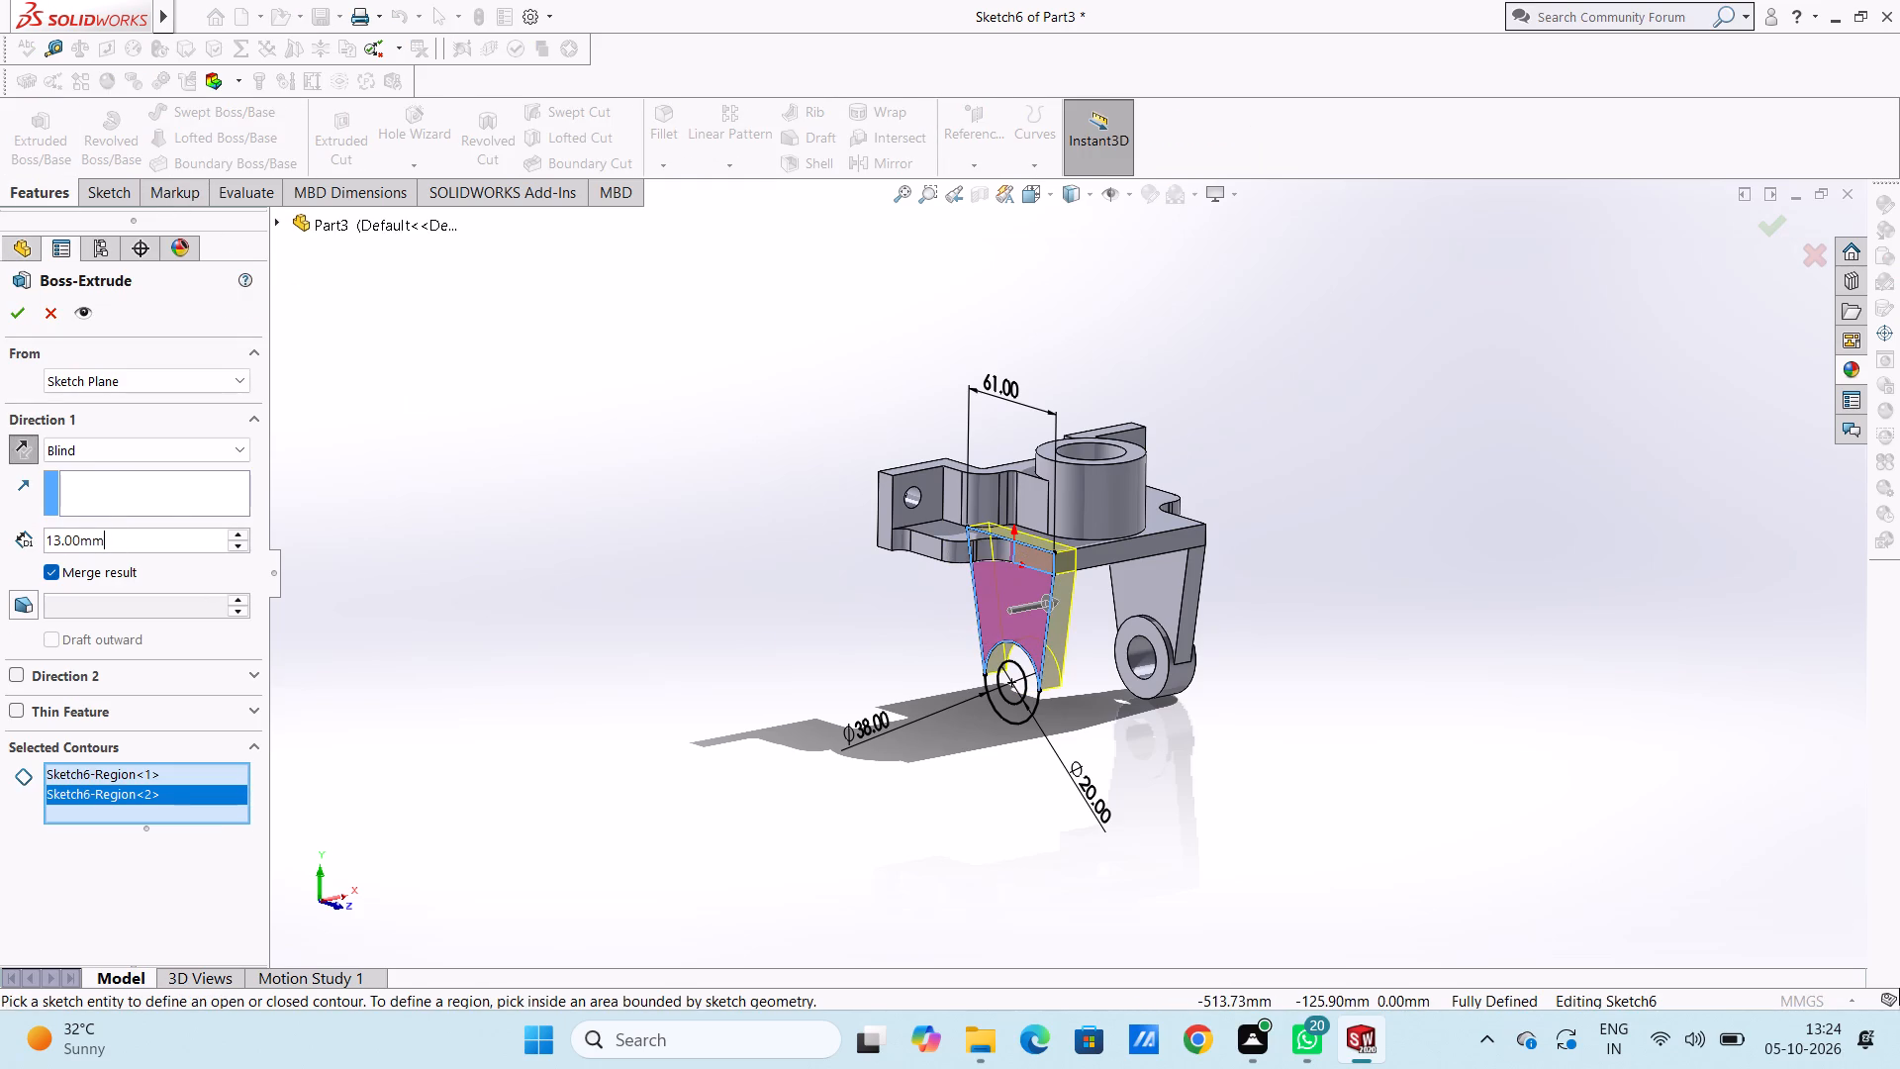
{"action": "double_click", "coordinate": [116, 541]}
{"action": "type", "text": "10"}
{"action": "key", "text": "Return"}
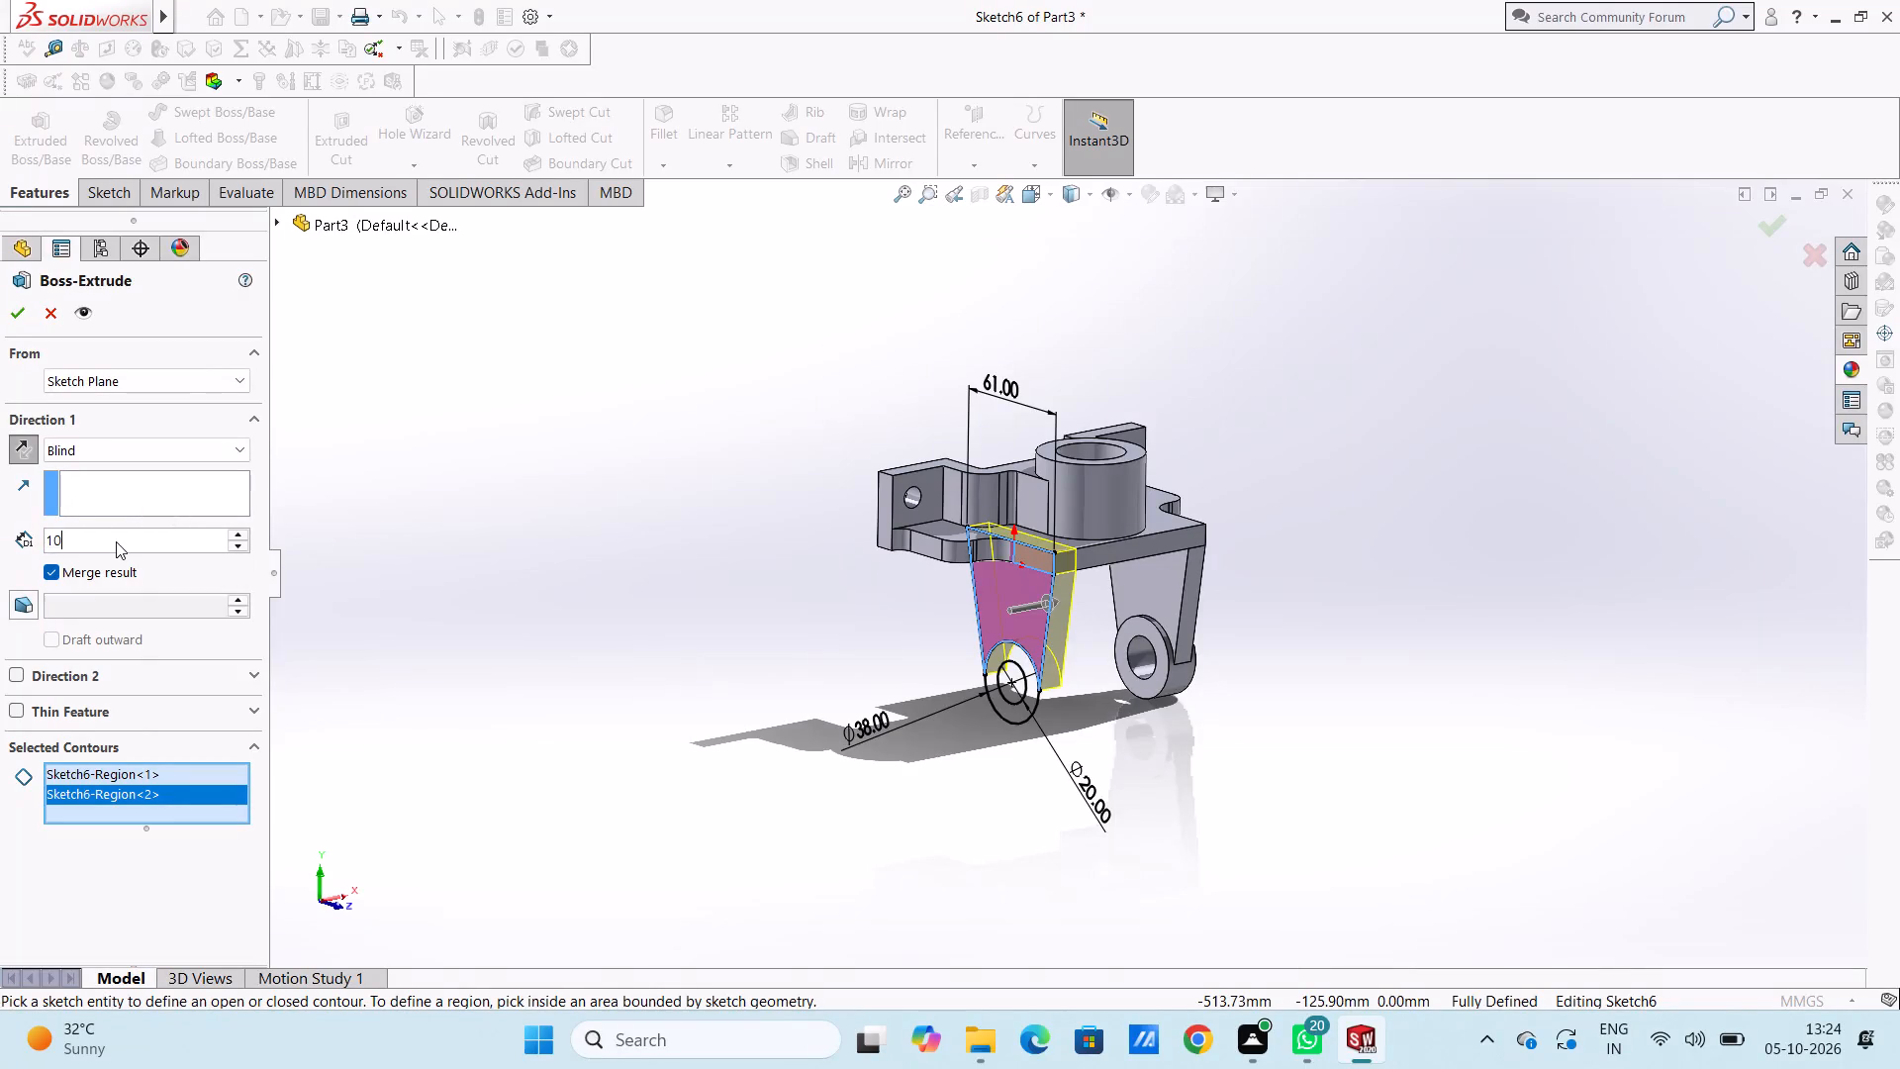
{"action": "left_click", "coordinate": [19, 314]}
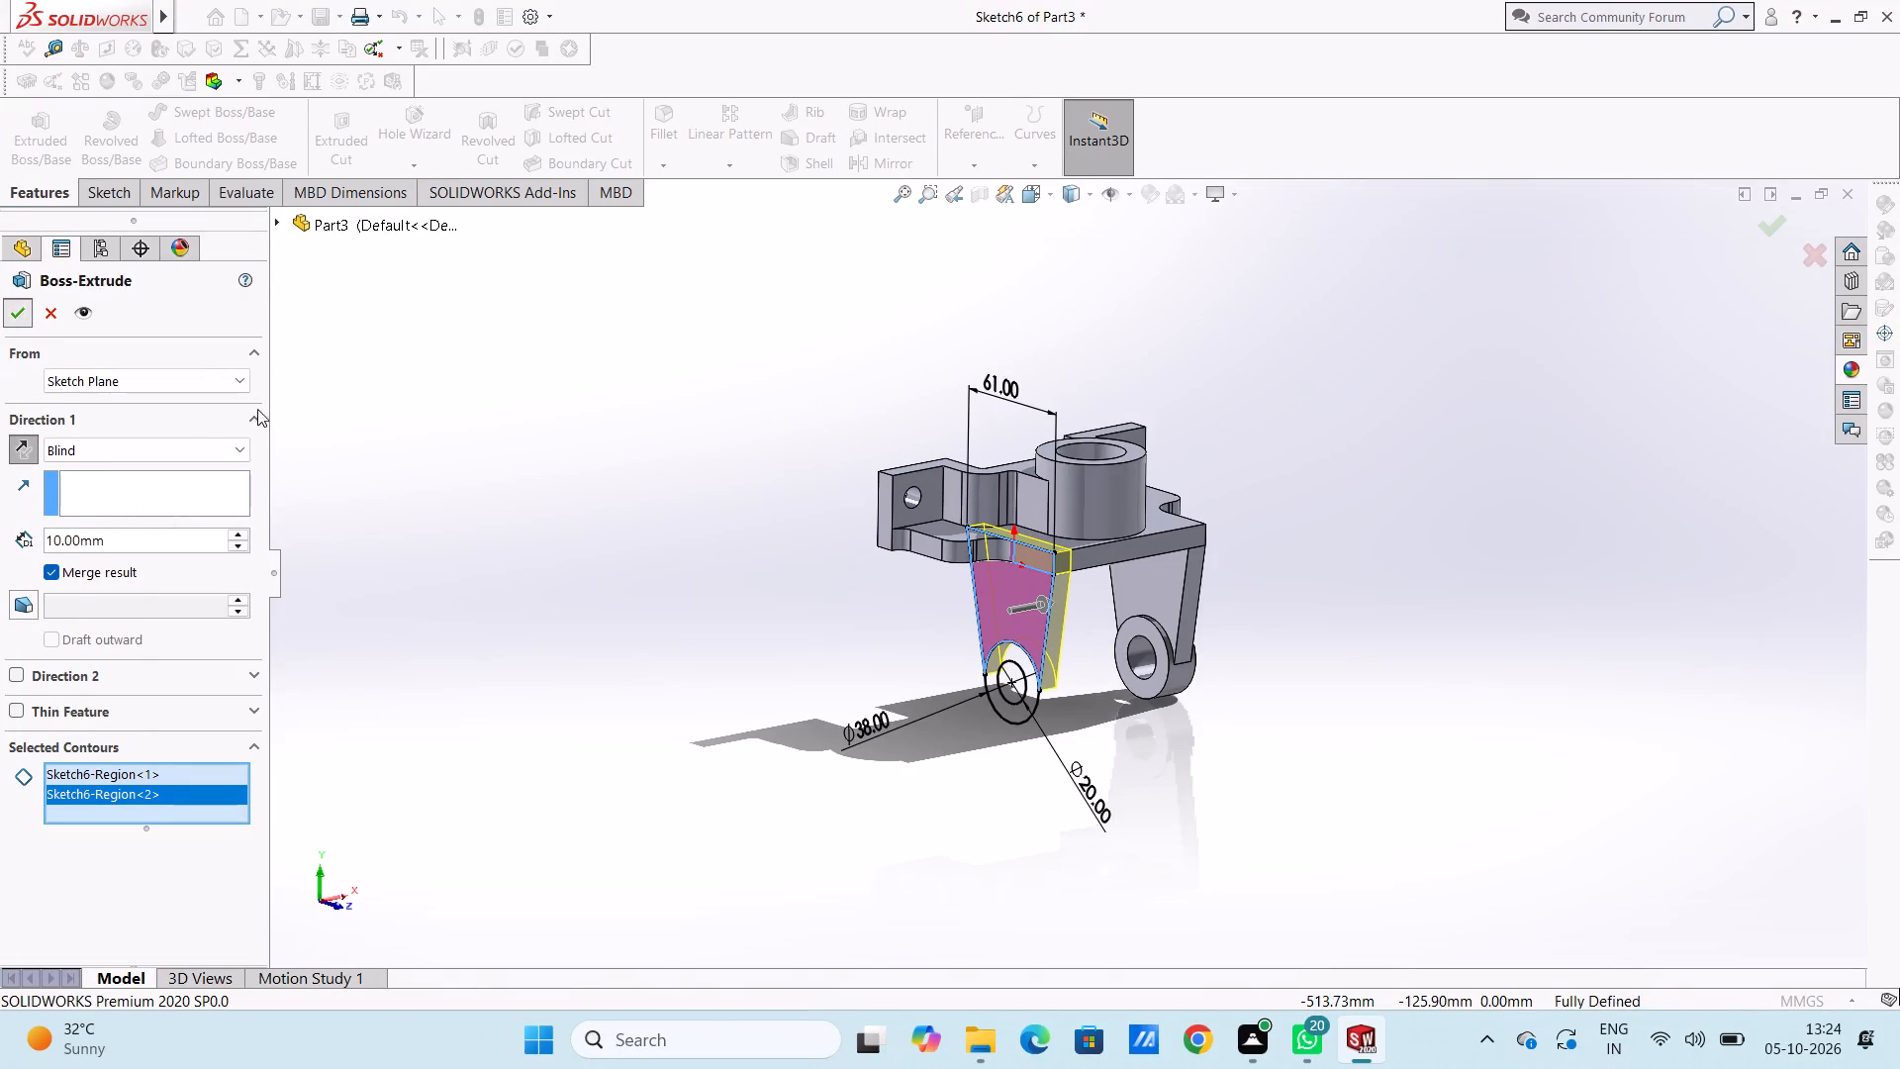
{"action": "scroll", "coordinate": [1129, 722], "scroll_direction": "up", "scroll_amount": 1}
{"action": "scroll", "coordinate": [1097, 708], "scroll_direction": "down", "scroll_amount": 2}
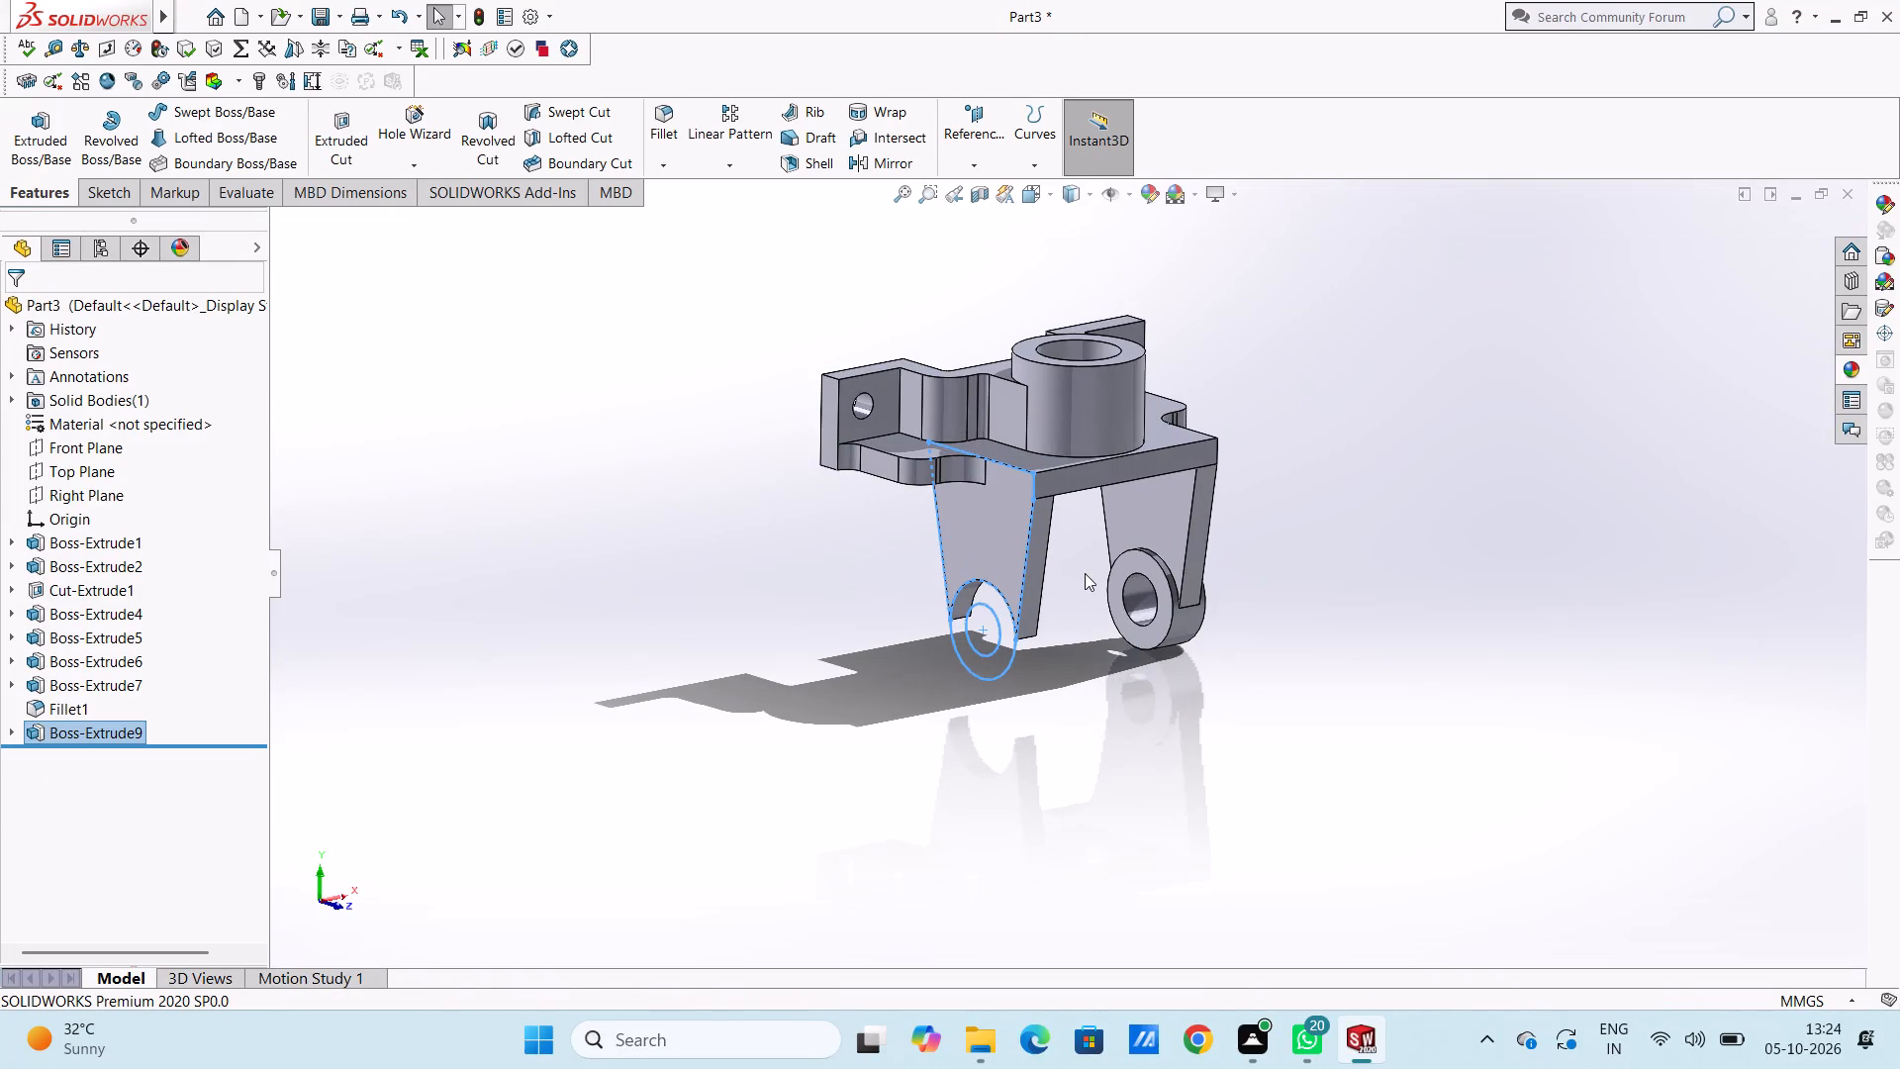
{"action": "middle_click_drag", "start_coordinate": [1085, 573], "coordinate": [1093, 592]}
{"action": "left_click", "coordinate": [578, 695]}
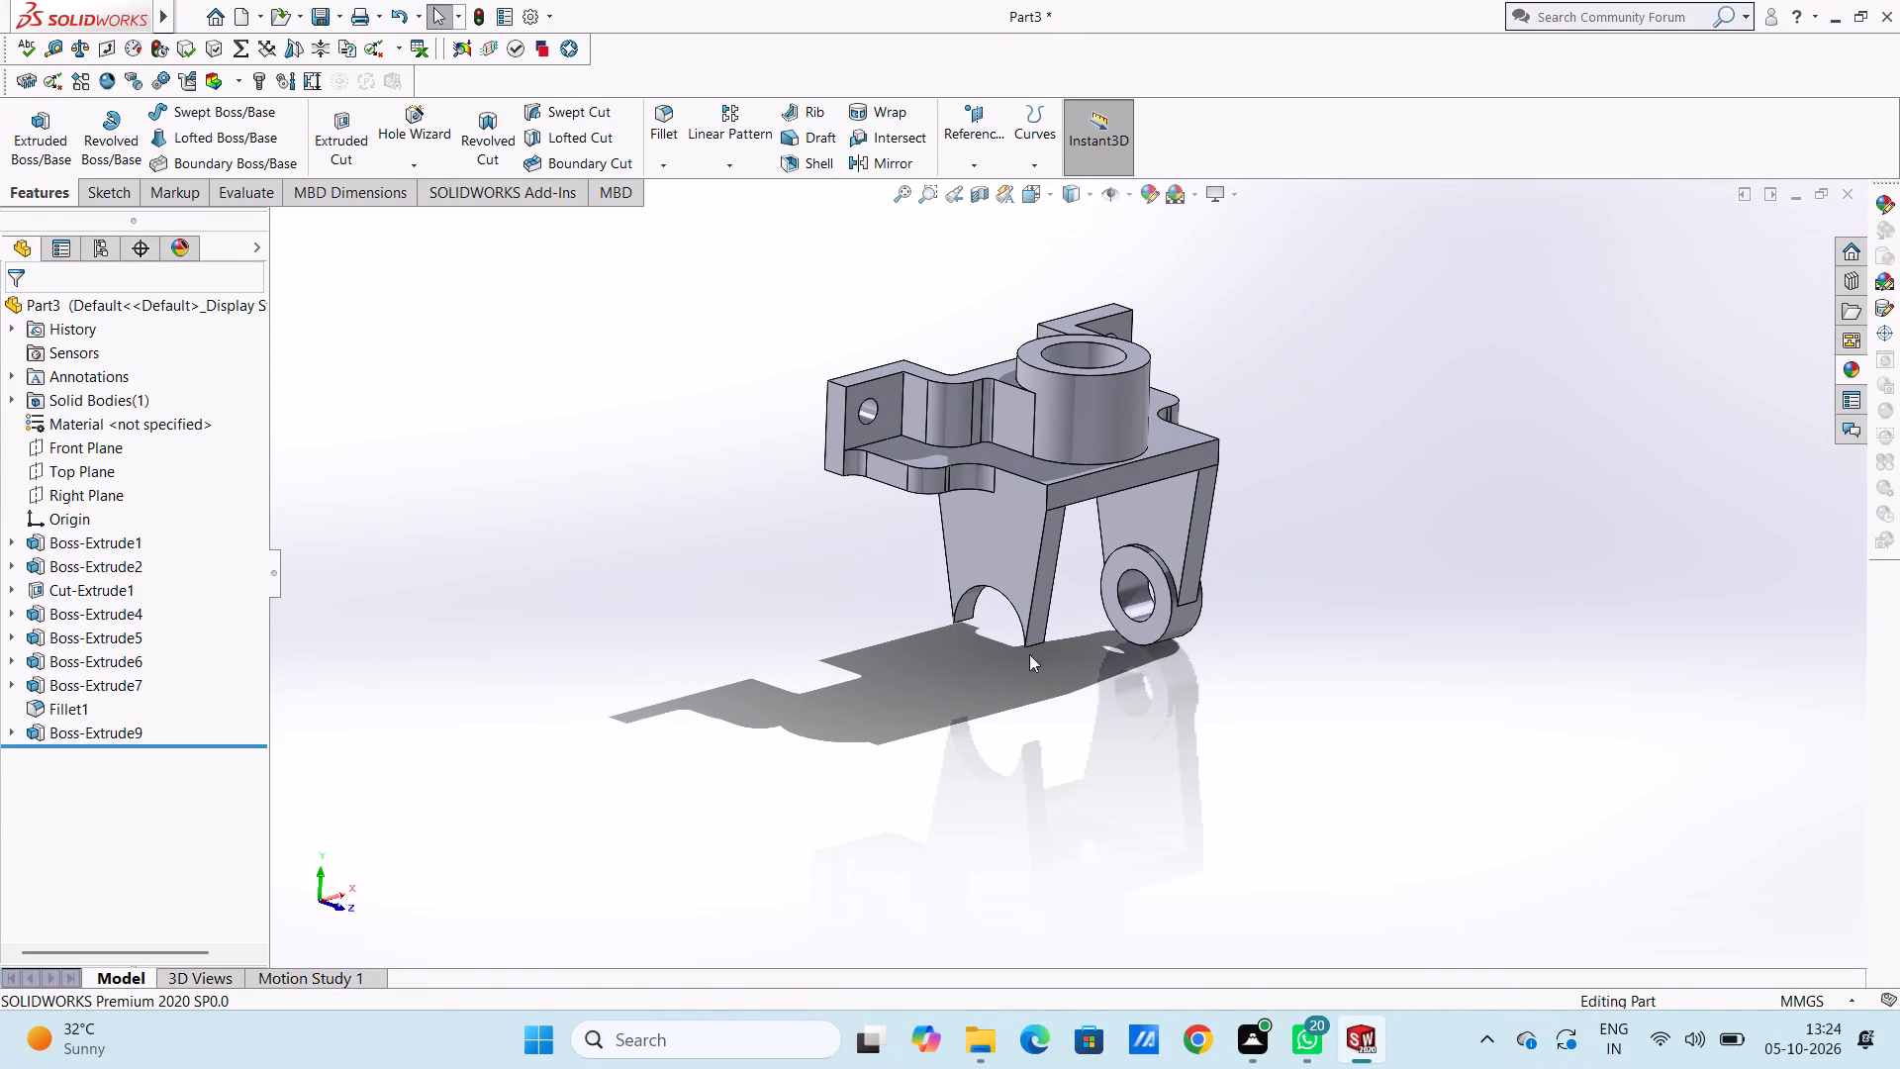
Extrude the ring region of the second web's existing sketch 13 mm in the reversed direction, inward under the plate.
{"action": "middle_click_drag", "start_coordinate": [1061, 618], "coordinate": [1048, 596]}
{"action": "scroll", "coordinate": [1013, 621], "scroll_direction": "down", "scroll_amount": 2}
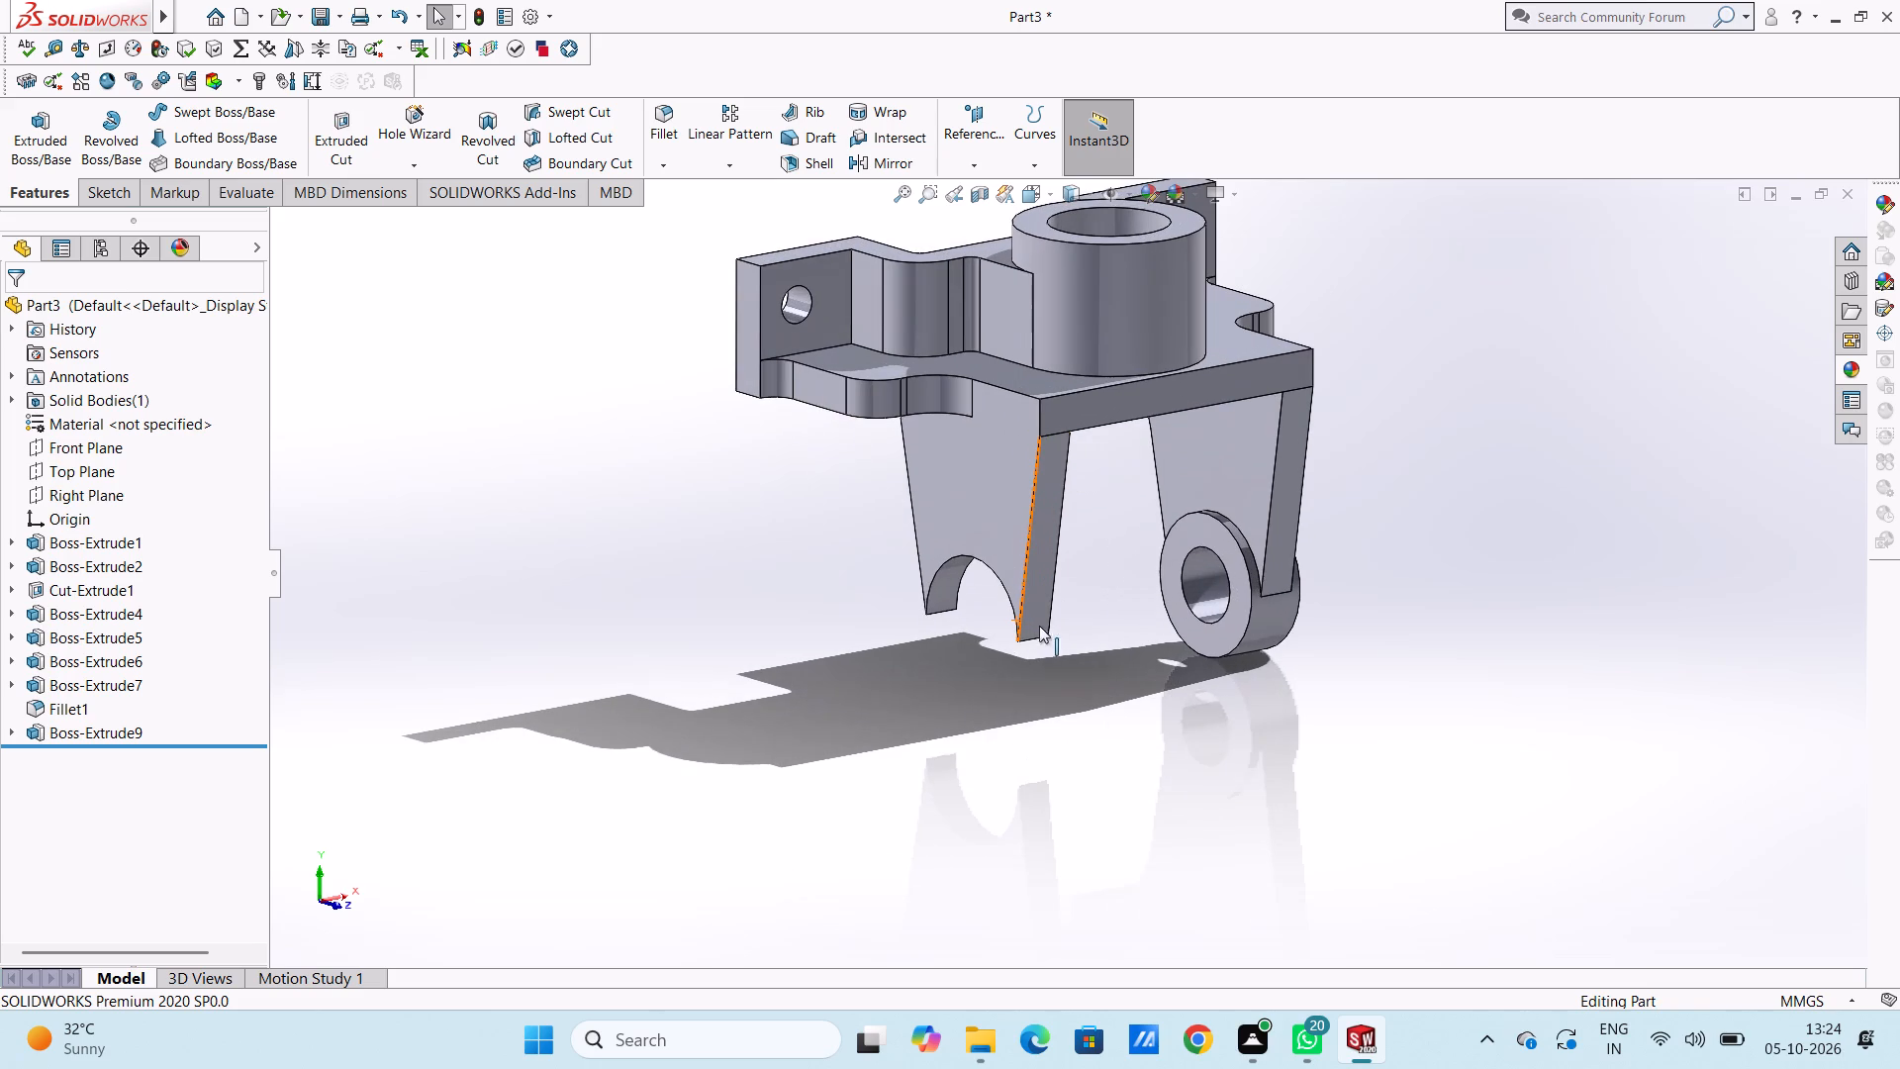
{"action": "left_click", "coordinate": [41, 125]}
{"action": "left_click", "coordinate": [274, 220]}
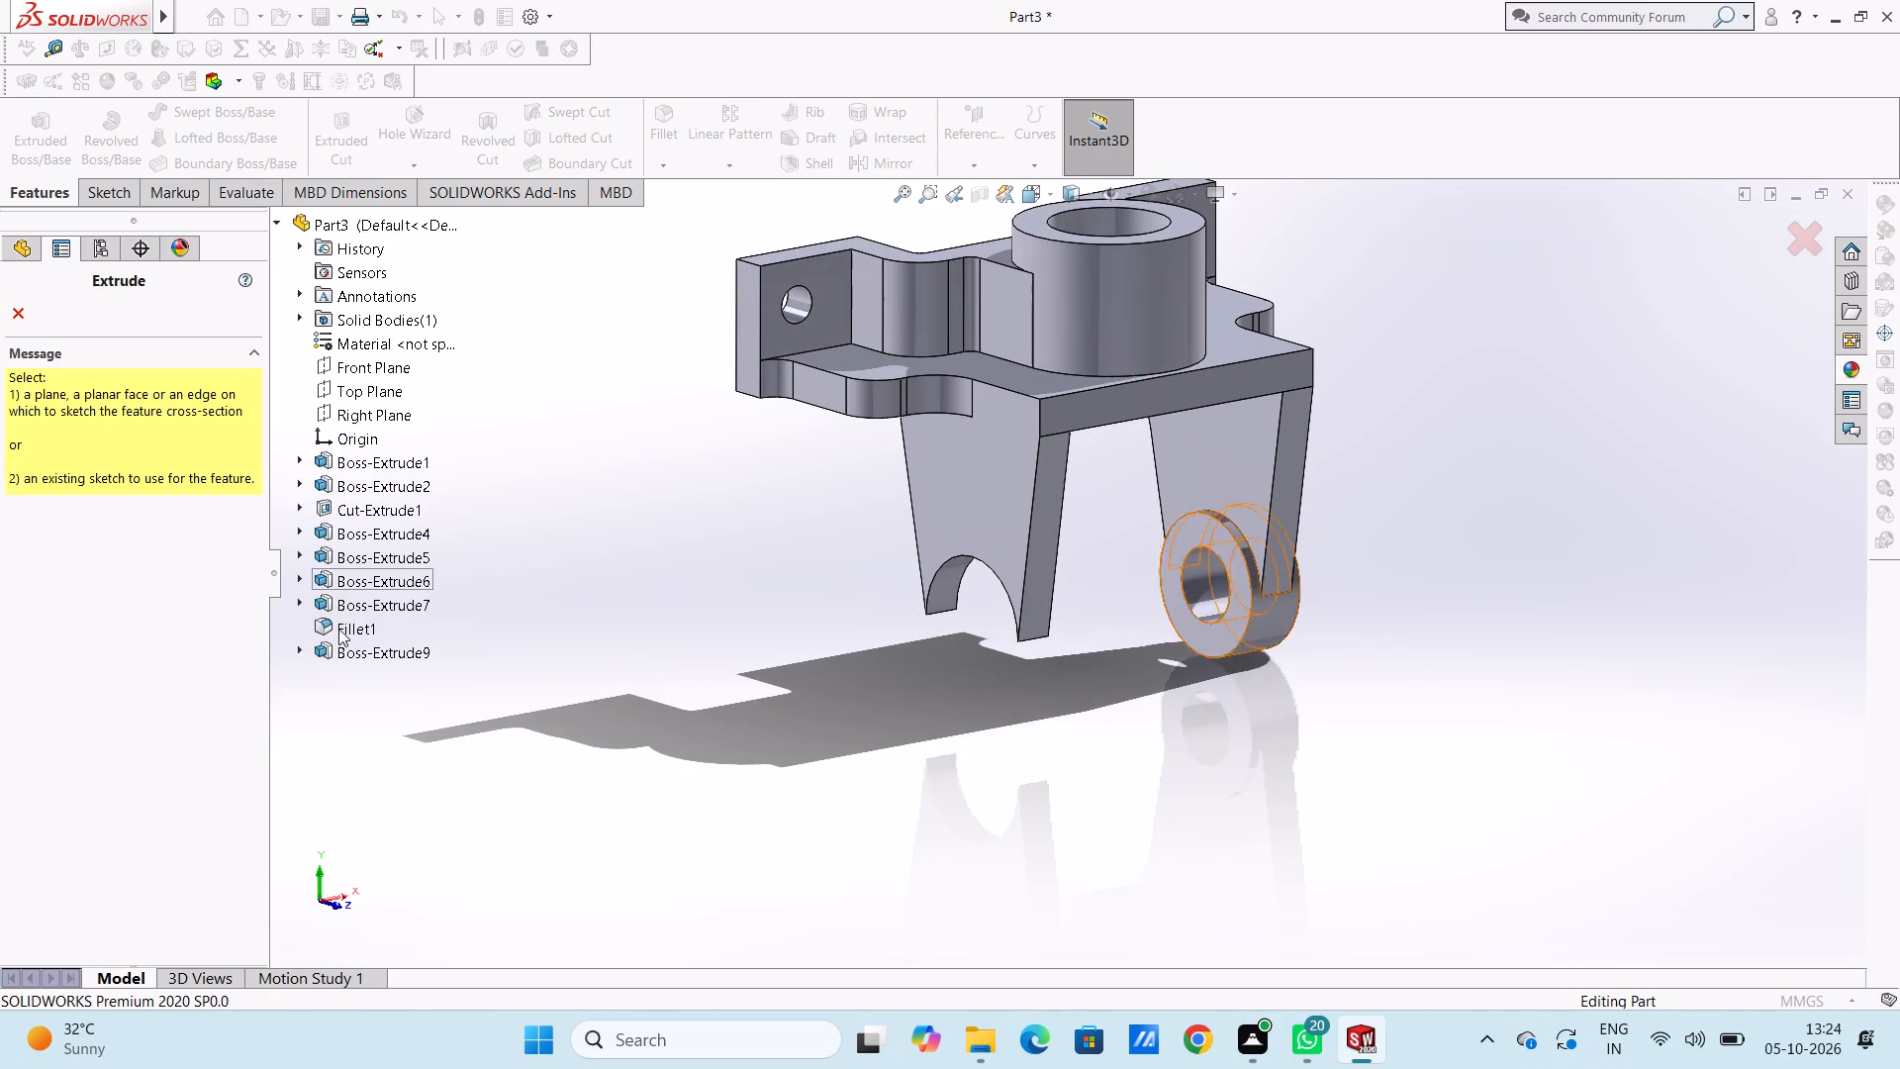
{"action": "left_click", "coordinate": [304, 648]}
{"action": "left_click", "coordinate": [353, 678]}
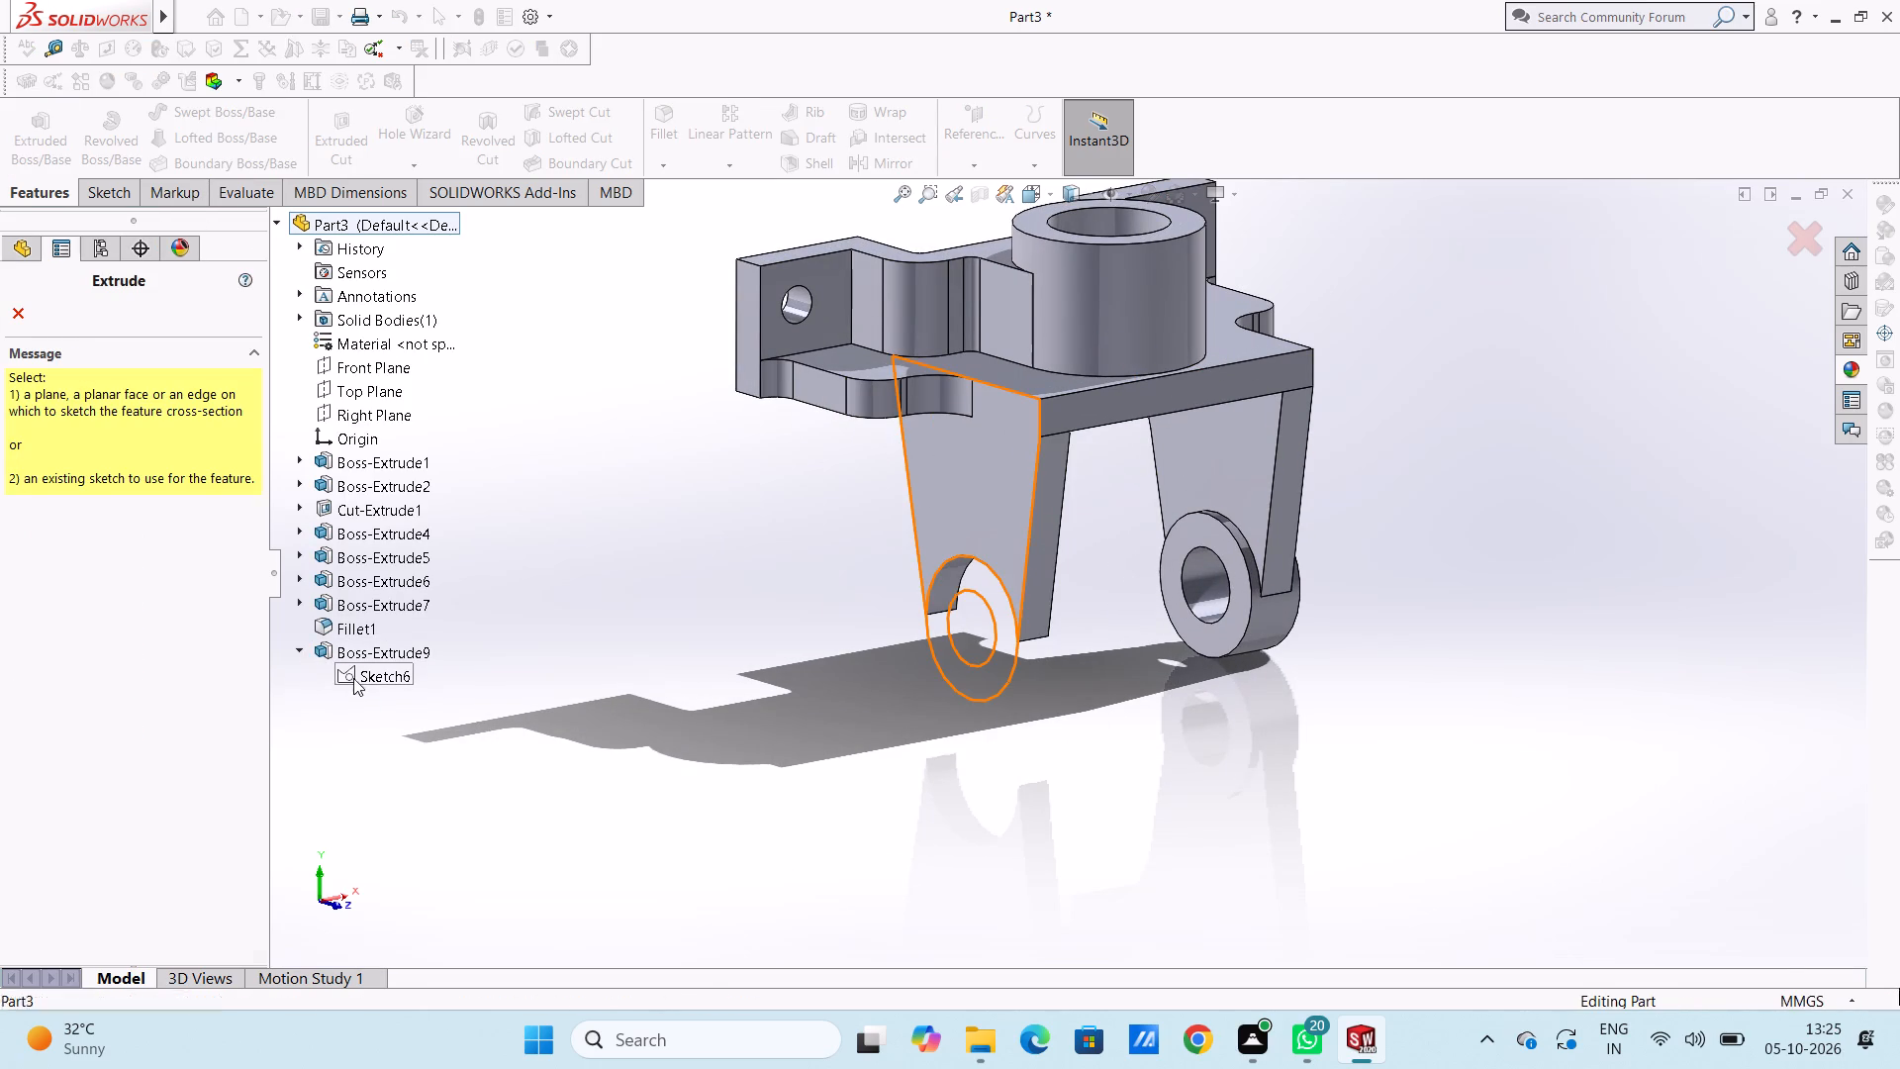
{"action": "left_click", "coordinate": [989, 680]}
{"action": "left_click", "coordinate": [17, 446]}
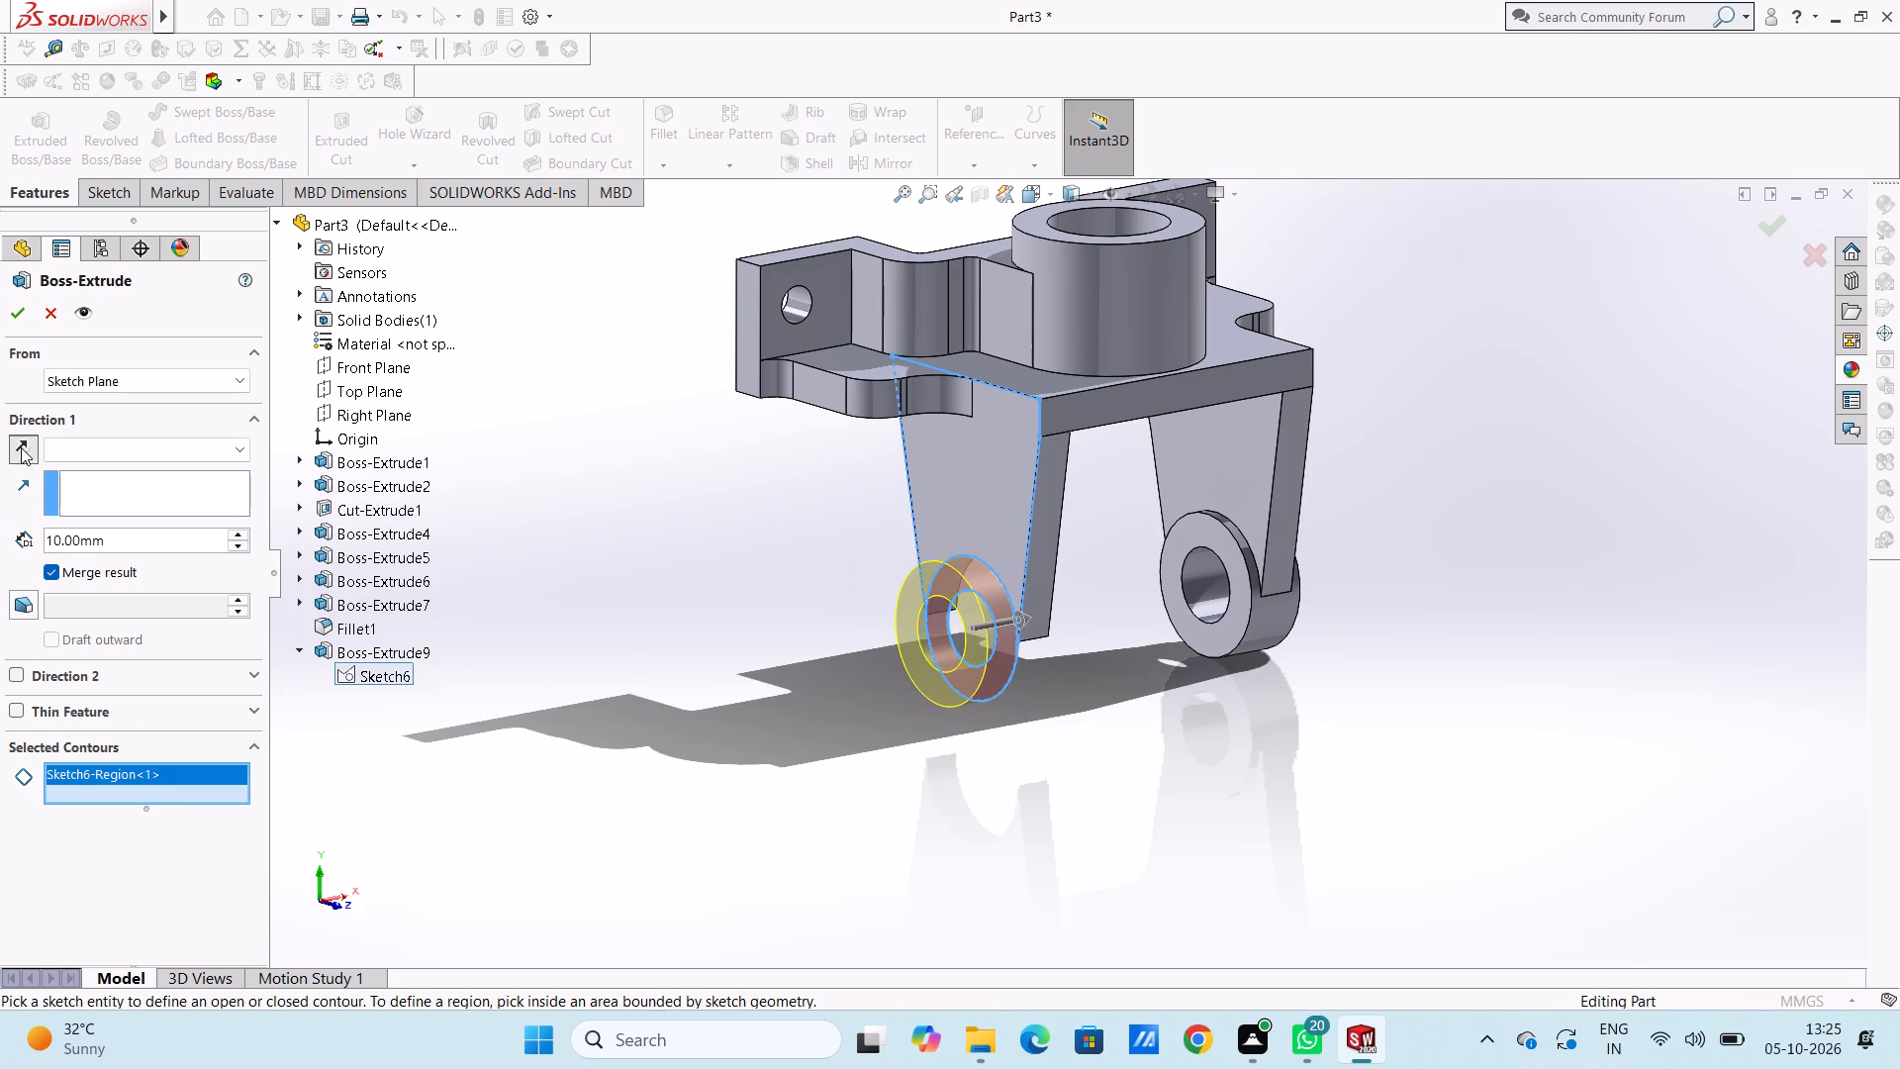
{"action": "double_click", "coordinate": [127, 541]}
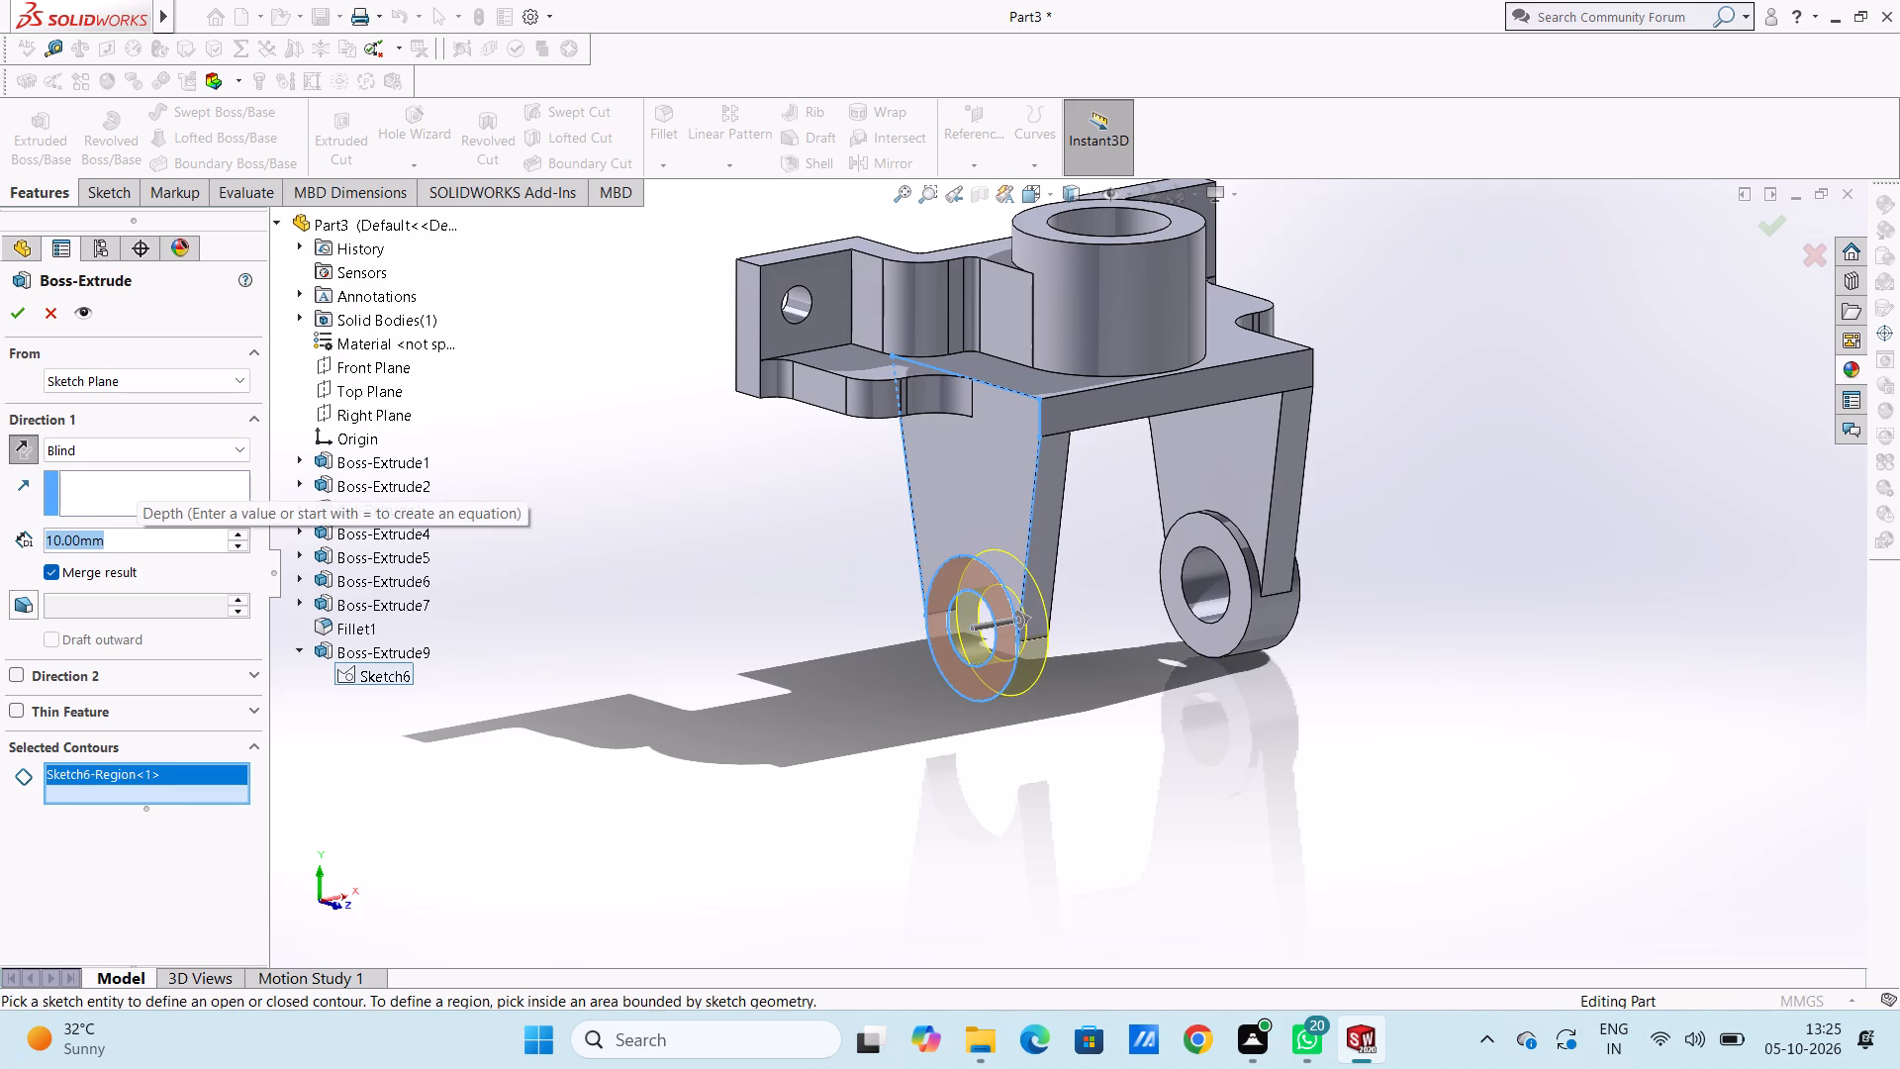
{"action": "type", "text": "13"}
{"action": "key", "text": "Return"}
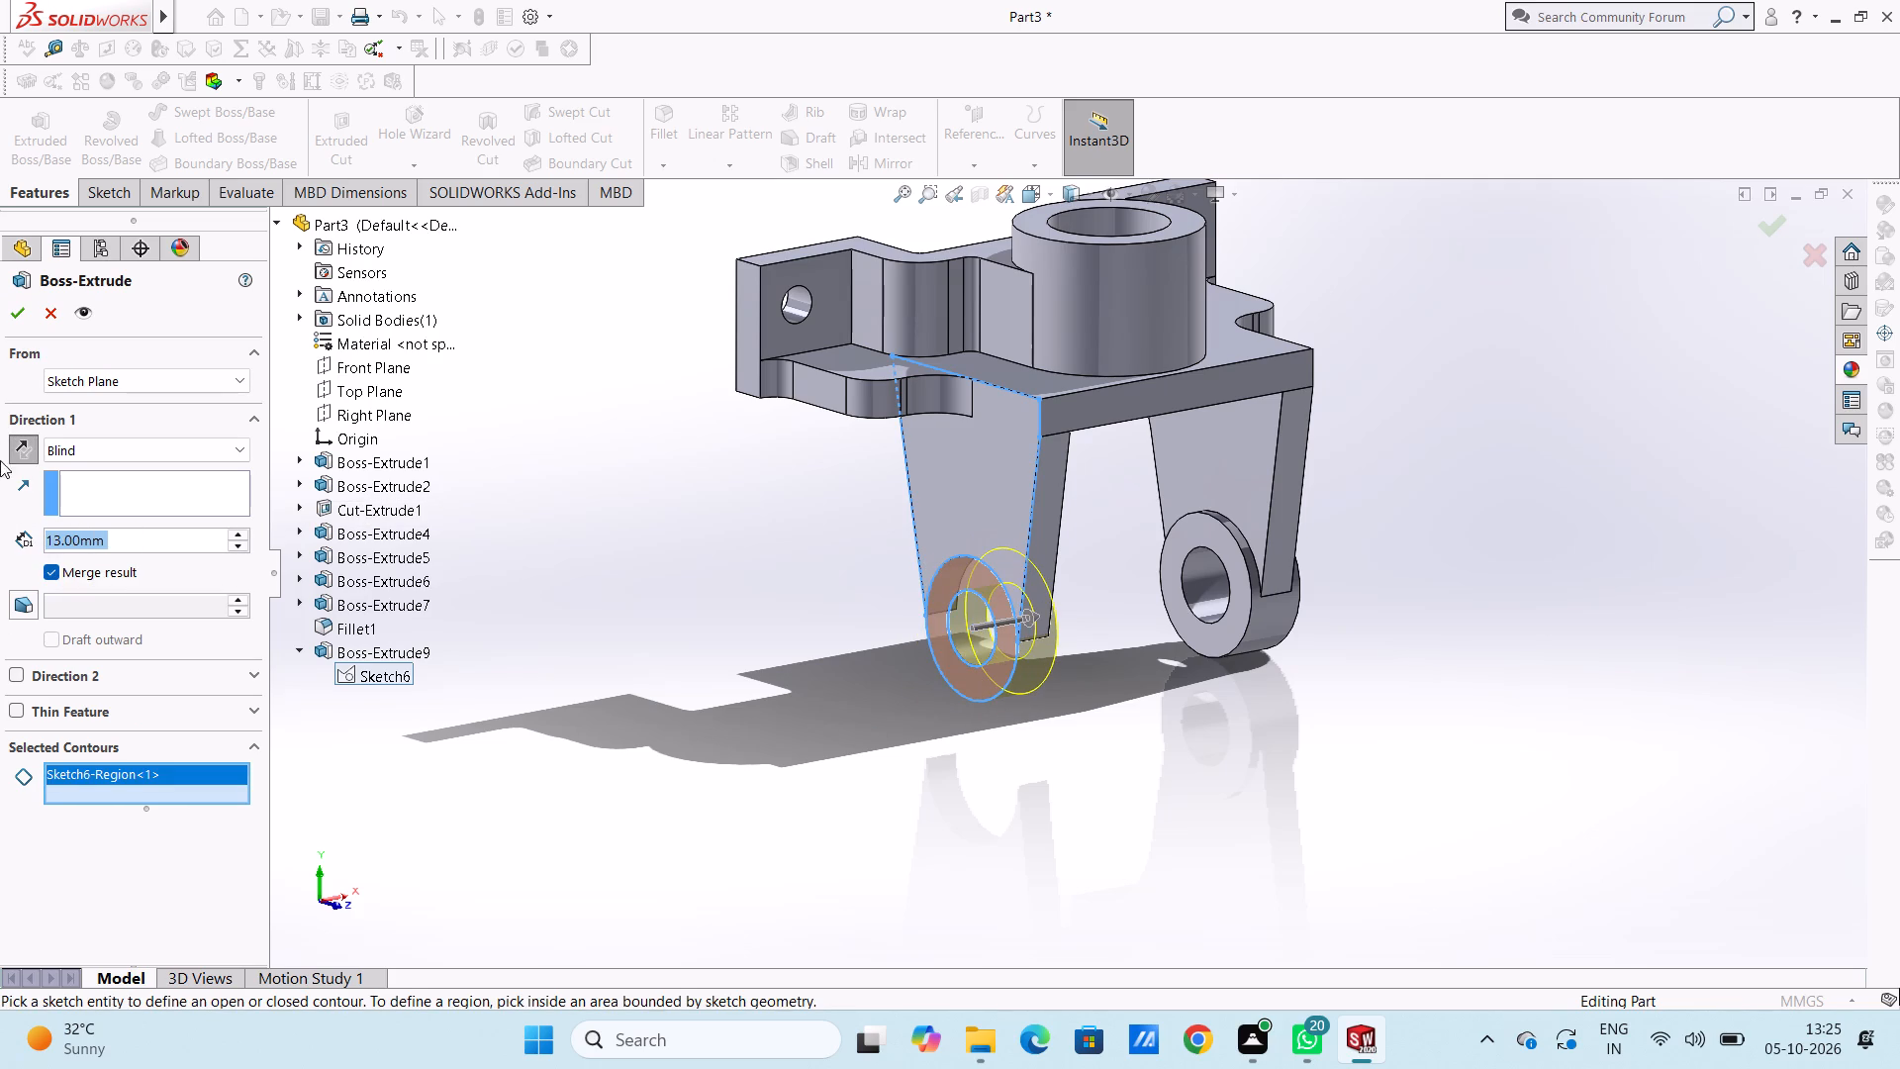
{"action": "left_click", "coordinate": [16, 316]}
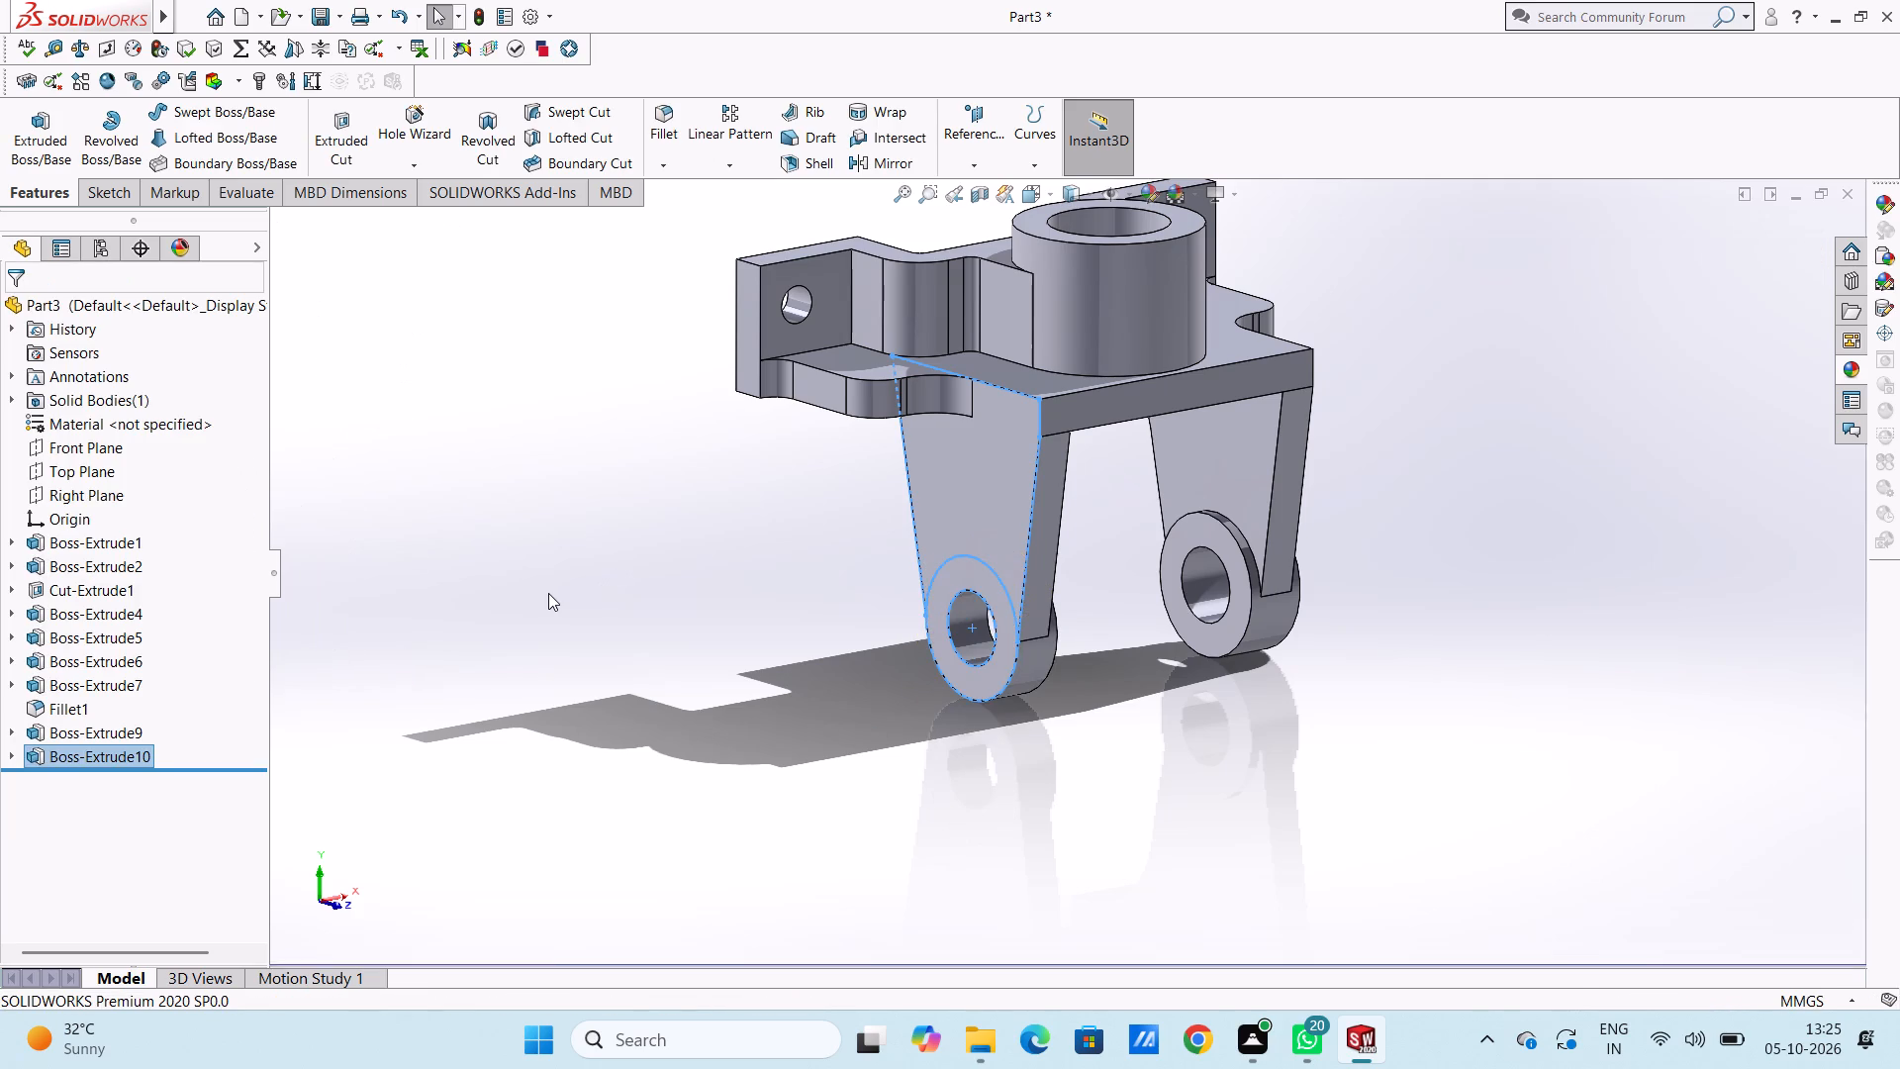
{"action": "left_click", "coordinate": [544, 594]}
Fillet the edge where the second web's narrow rear side meets the plate's underside with a 25 mm radius.
{"action": "scroll", "coordinate": [544, 594], "scroll_direction": "up", "scroll_amount": 3}
{"action": "middle_click_drag", "start_coordinate": [545, 598], "coordinate": [635, 569]}
{"action": "scroll", "coordinate": [546, 598], "scroll_direction": "up", "scroll_amount": 1}
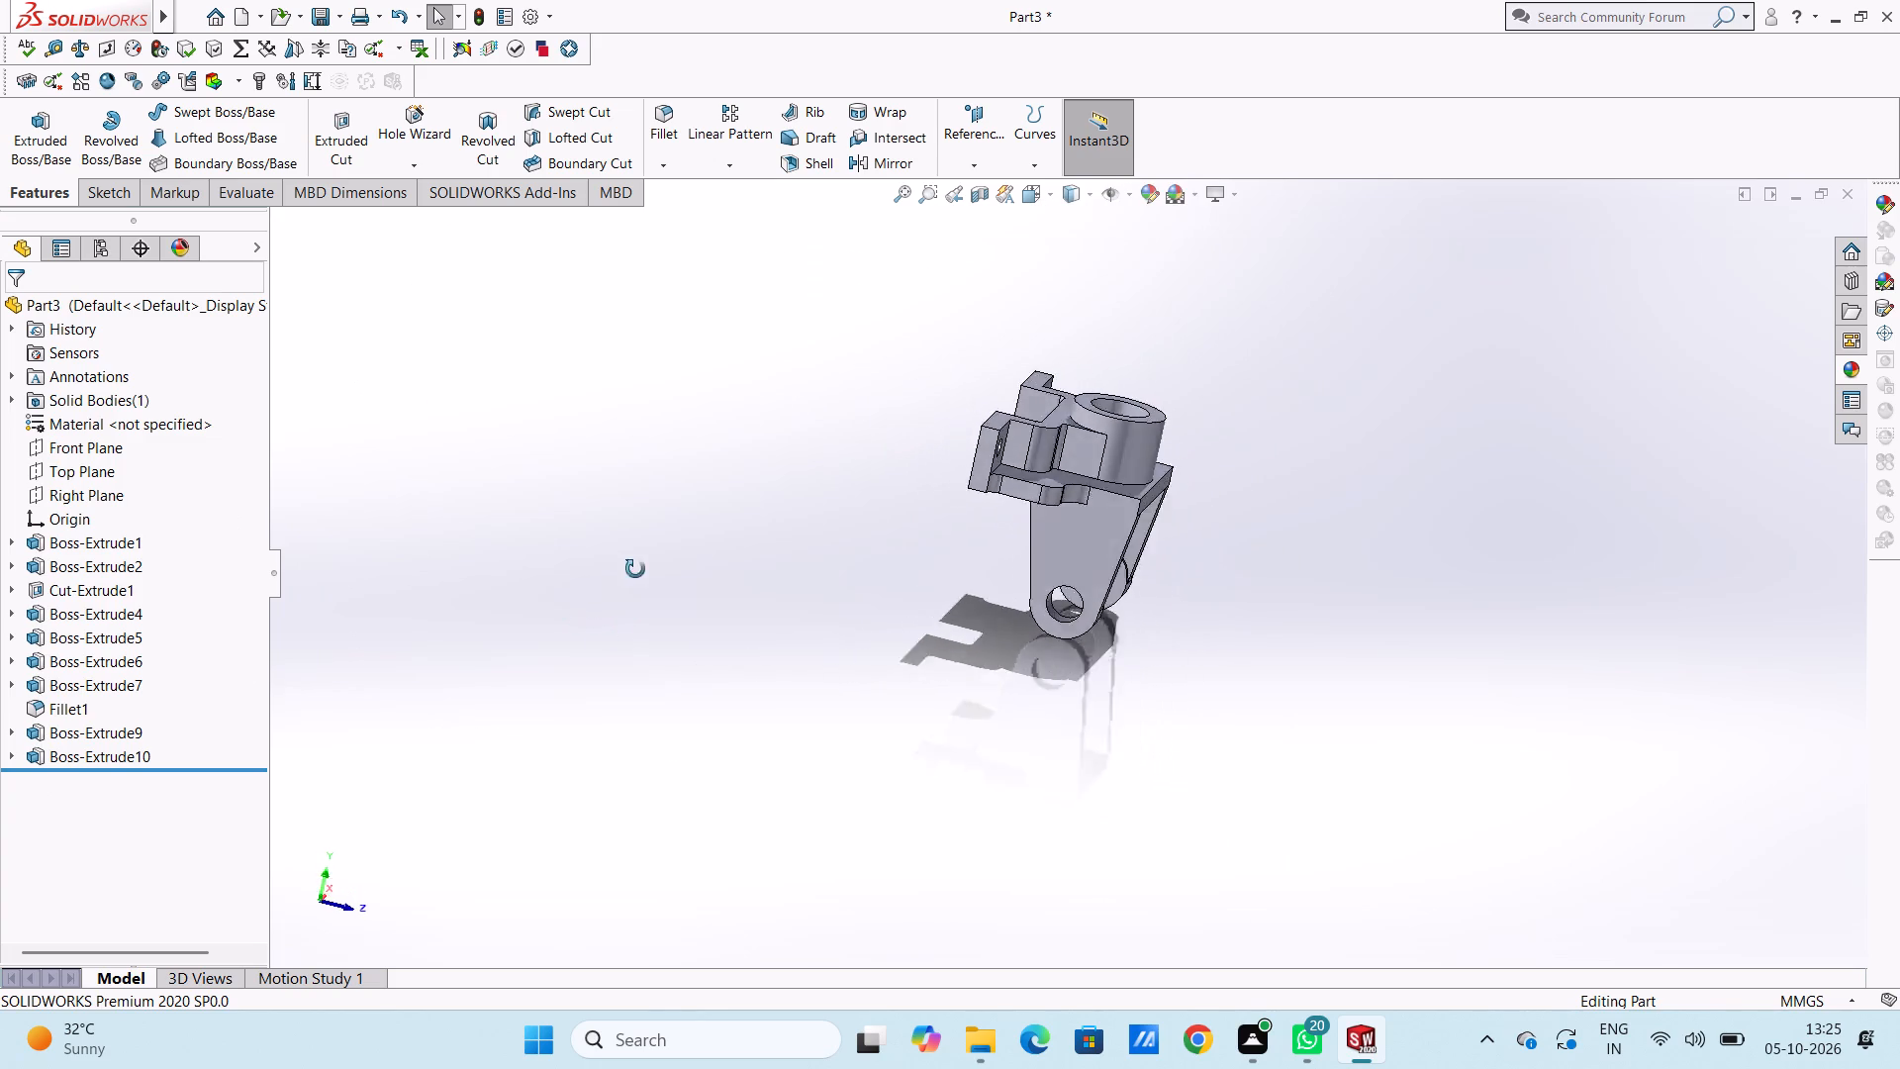
{"action": "middle_click_drag", "start_coordinate": [635, 569], "coordinate": [782, 413]}
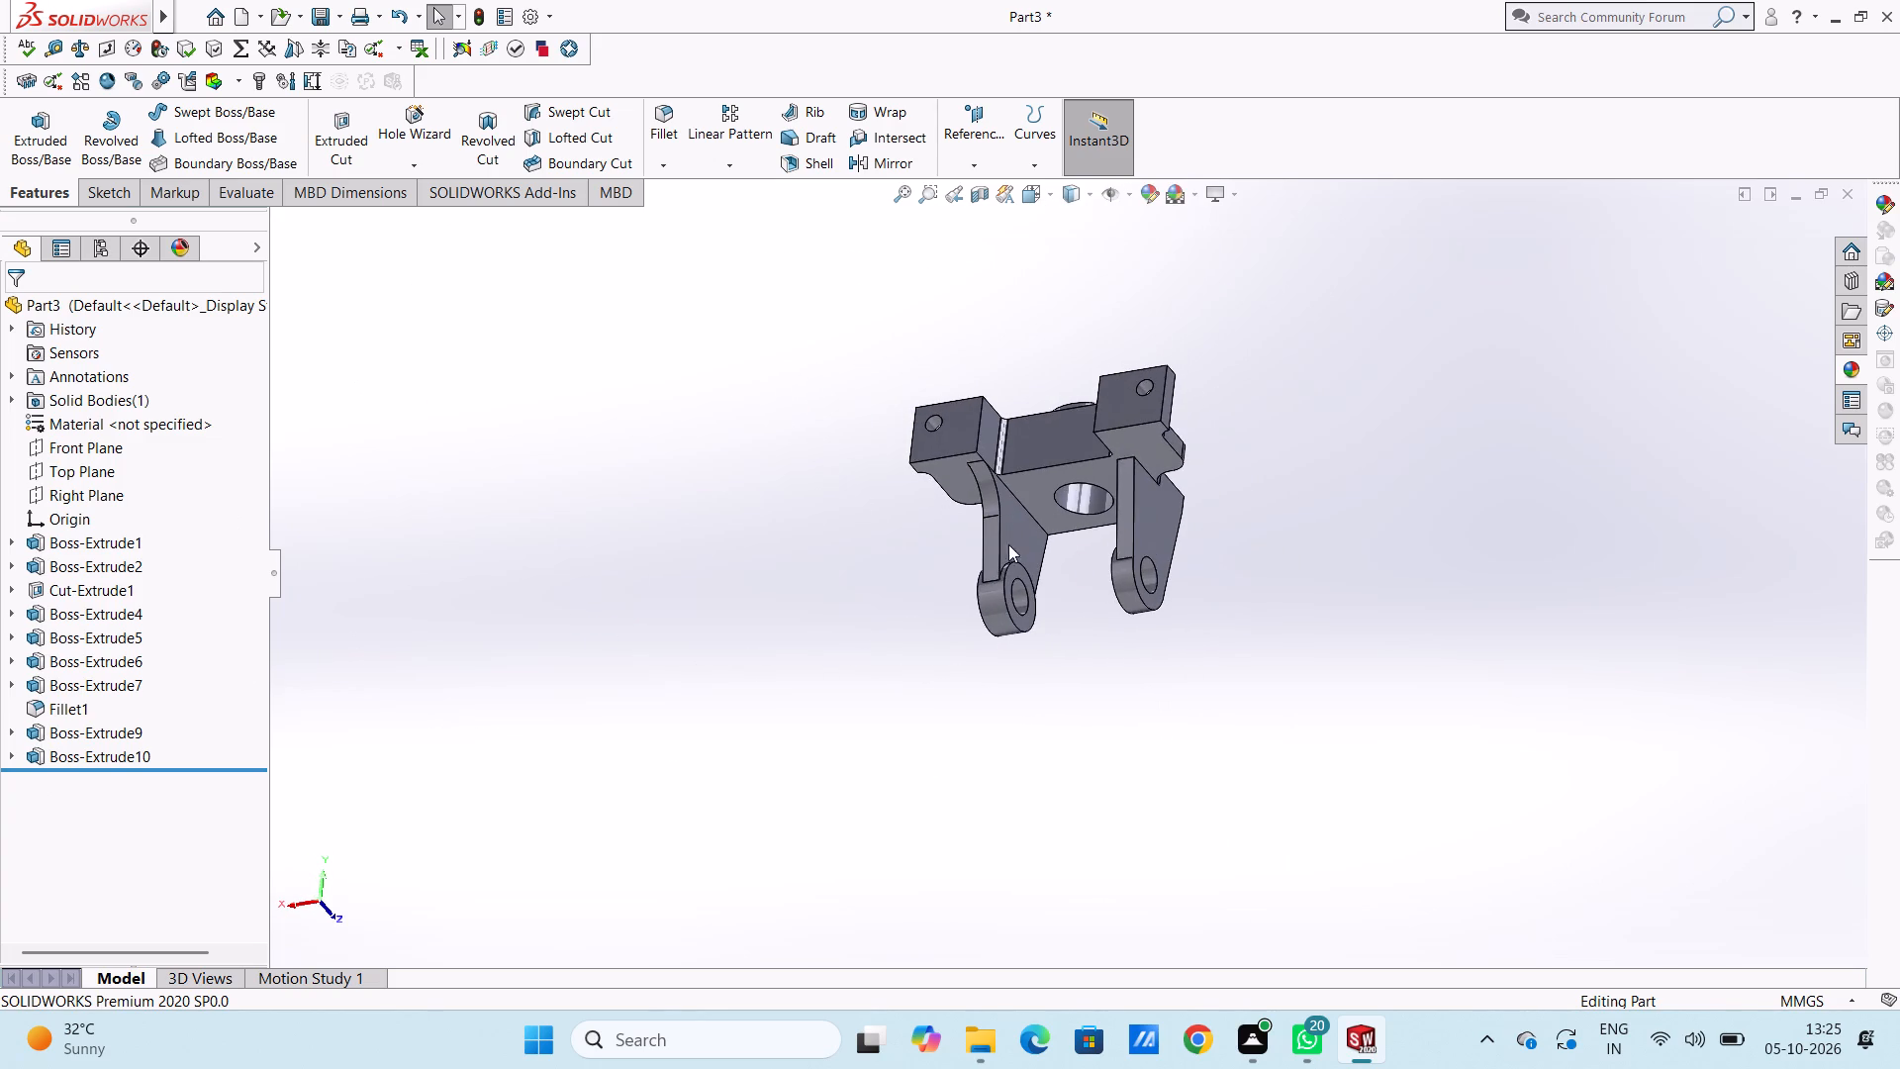
{"action": "scroll", "coordinate": [1172, 455], "scroll_direction": "down", "scroll_amount": 4}
{"action": "middle_click_drag", "start_coordinate": [1255, 470], "coordinate": [1183, 491]}
{"action": "scroll", "coordinate": [982, 519], "scroll_direction": "down", "scroll_amount": 3}
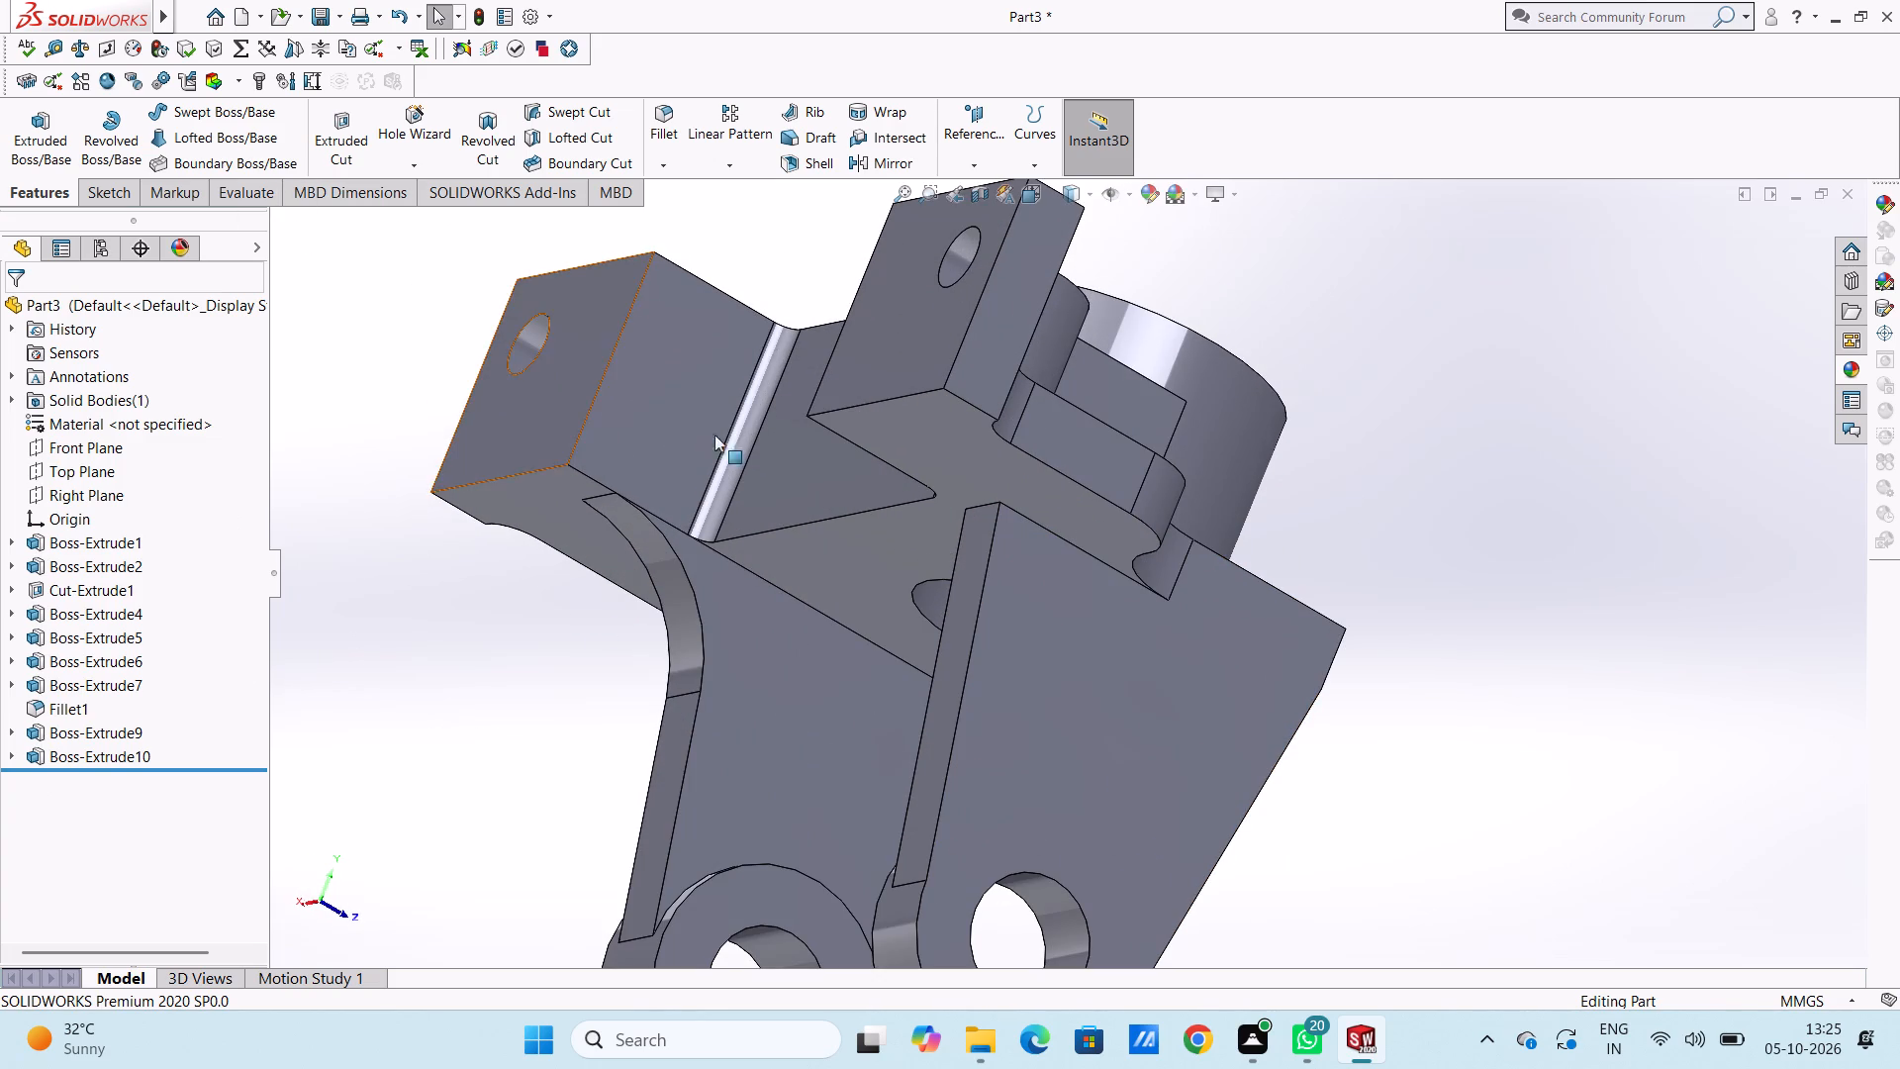
{"action": "left_click", "coordinate": [672, 124]}
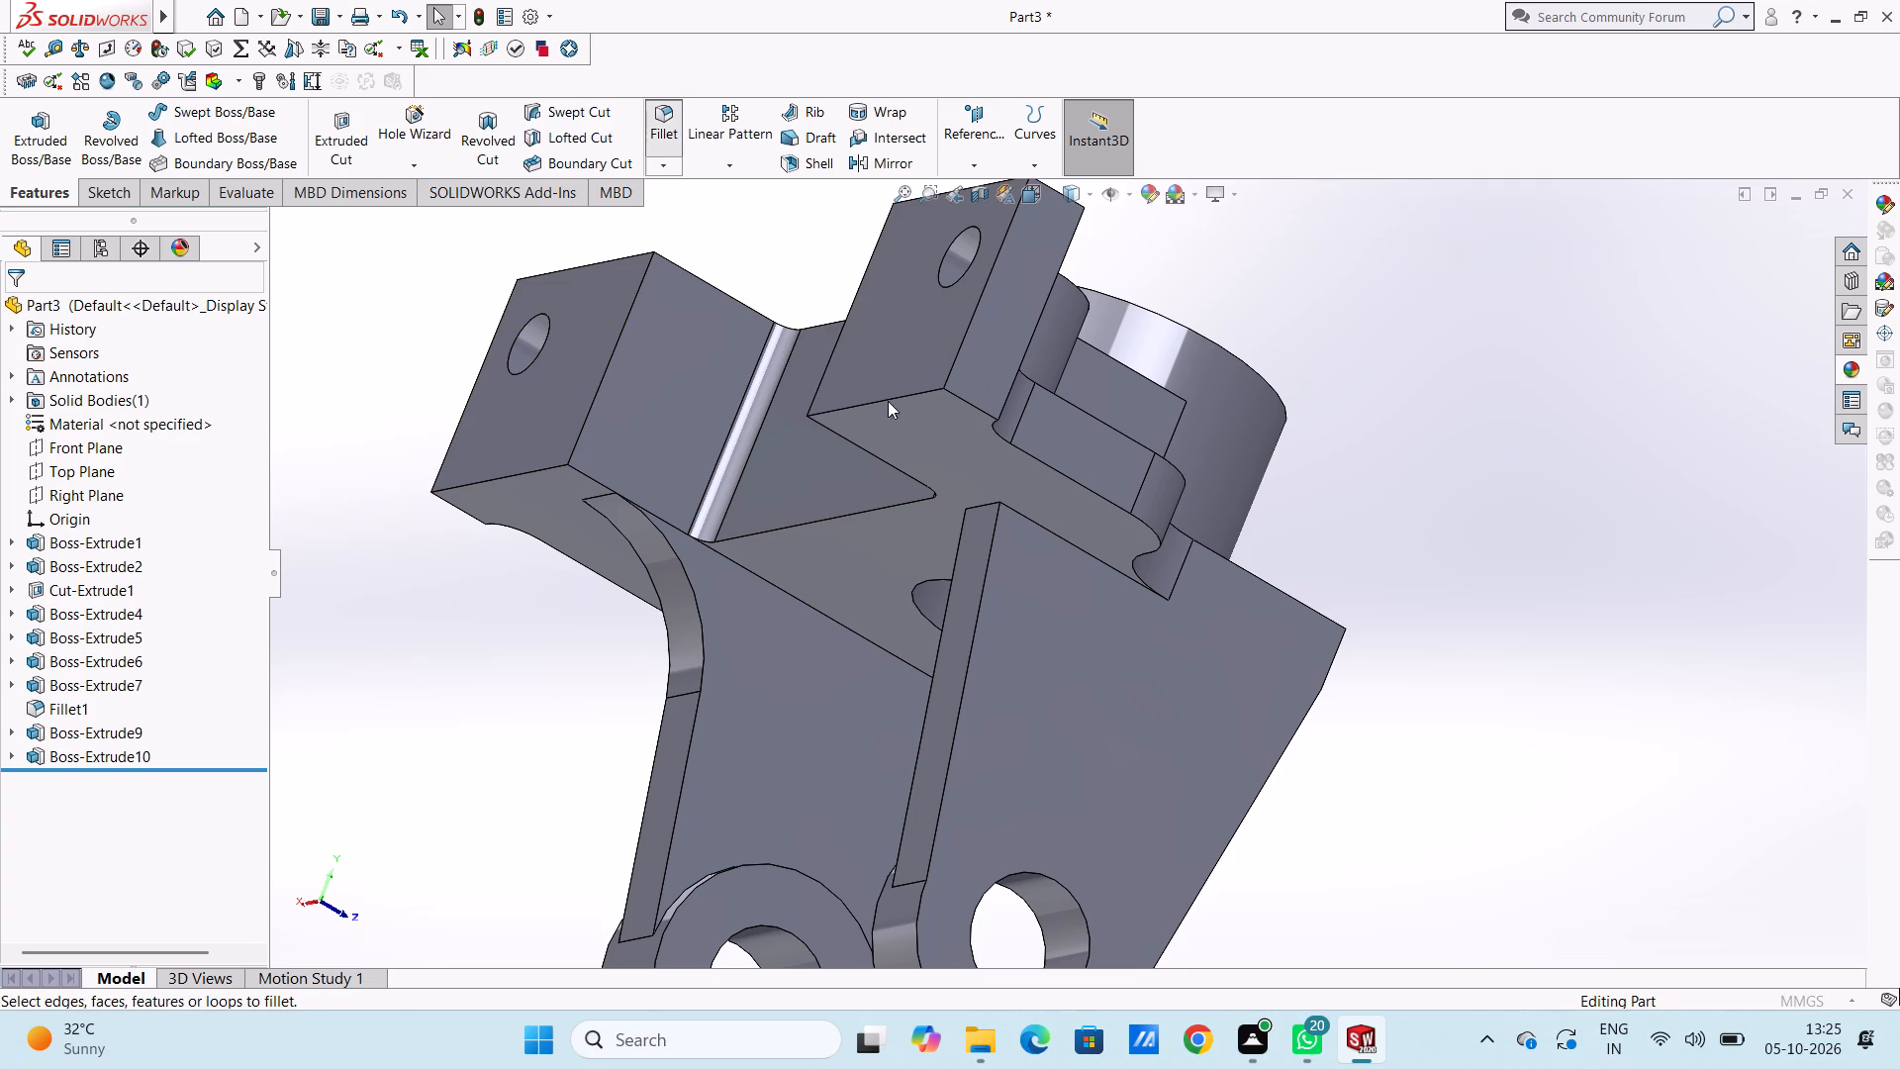
{"action": "left_click", "coordinate": [986, 506]}
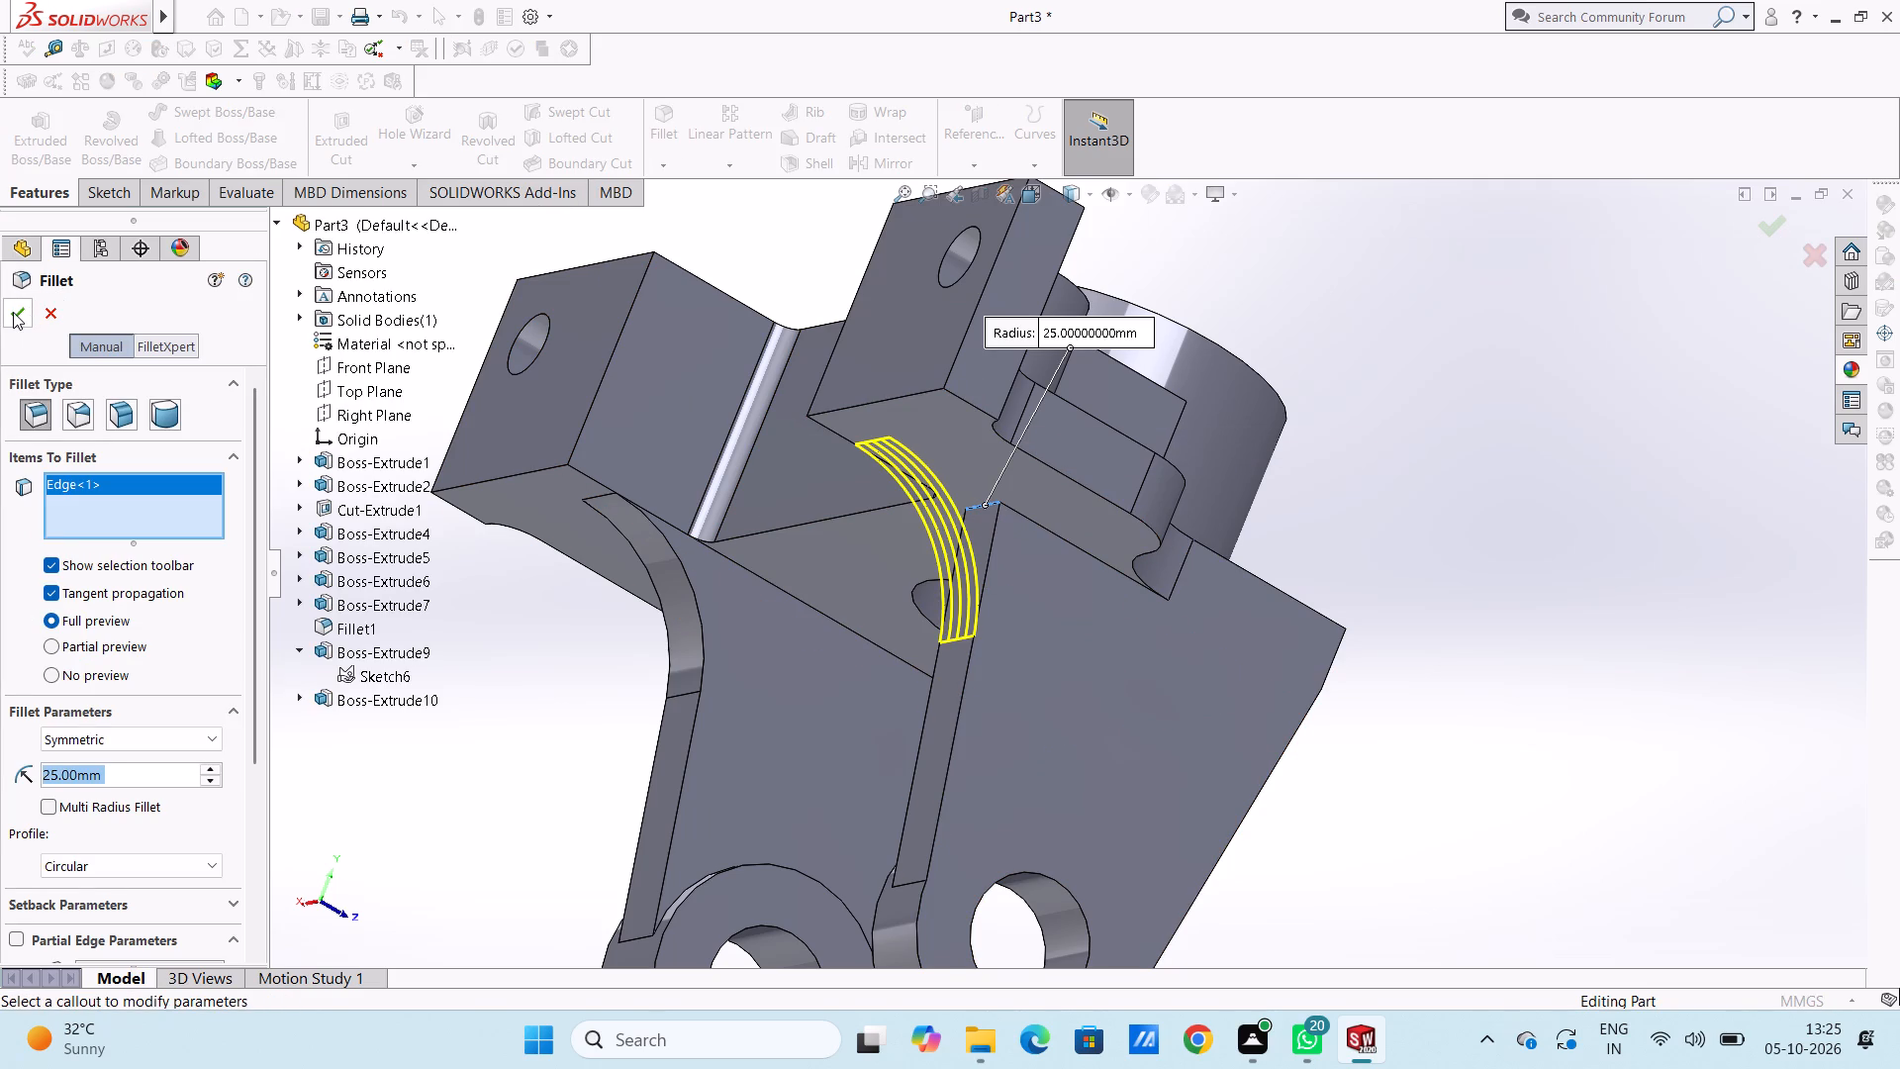
{"action": "left_click", "coordinate": [13, 312]}
Sketch two concentric circles, radius 10 mm and 19 mm, on the second web's outer face, centred on the ring hole and matching its edges.
{"action": "scroll", "coordinate": [471, 611], "scroll_direction": "up", "scroll_amount": 3}
{"action": "middle_click_drag", "start_coordinate": [475, 554], "coordinate": [544, 674]}
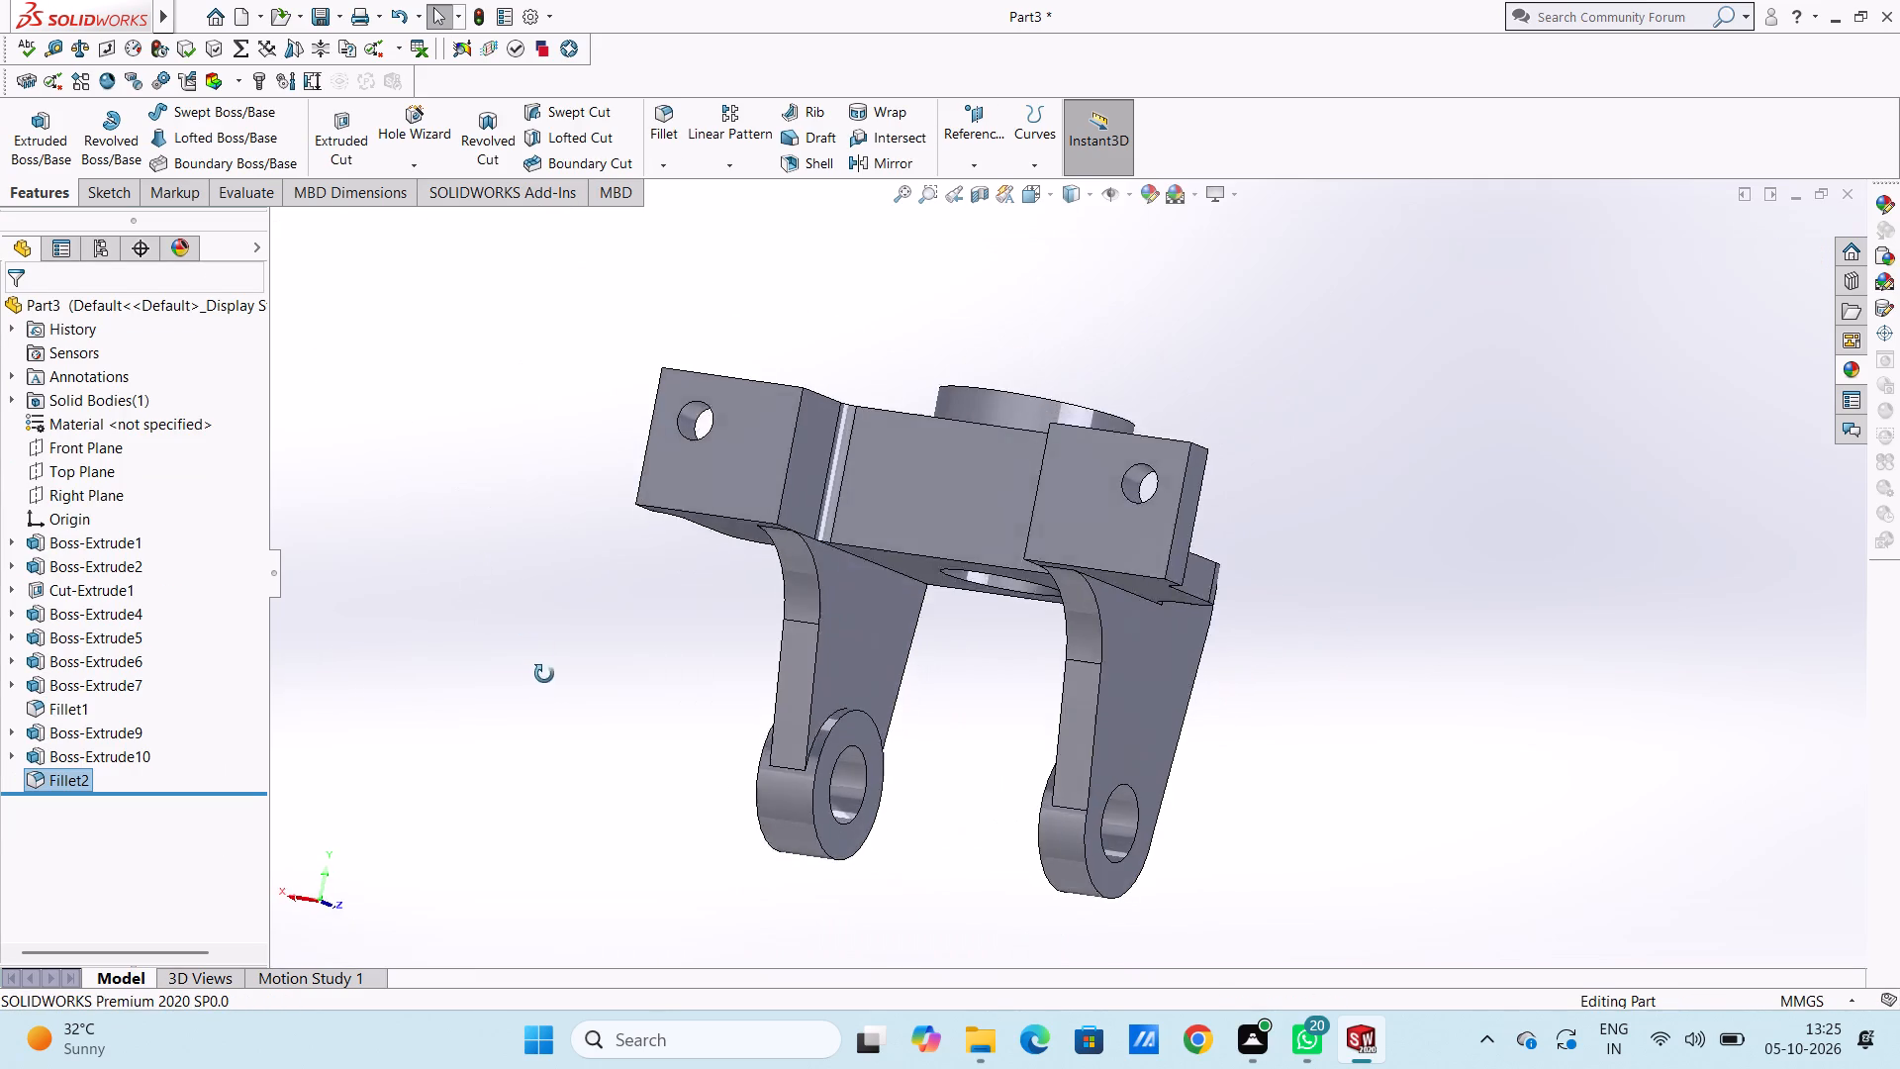
{"action": "middle_click_drag", "start_coordinate": [544, 674], "coordinate": [497, 676]}
{"action": "scroll", "coordinate": [492, 669], "scroll_direction": "up", "scroll_amount": 2}
{"action": "middle_click_drag", "start_coordinate": [543, 617], "coordinate": [485, 643]}
{"action": "scroll", "coordinate": [543, 617], "scroll_direction": "up", "scroll_amount": 1}
{"action": "key", "text": "ctrl+3"}
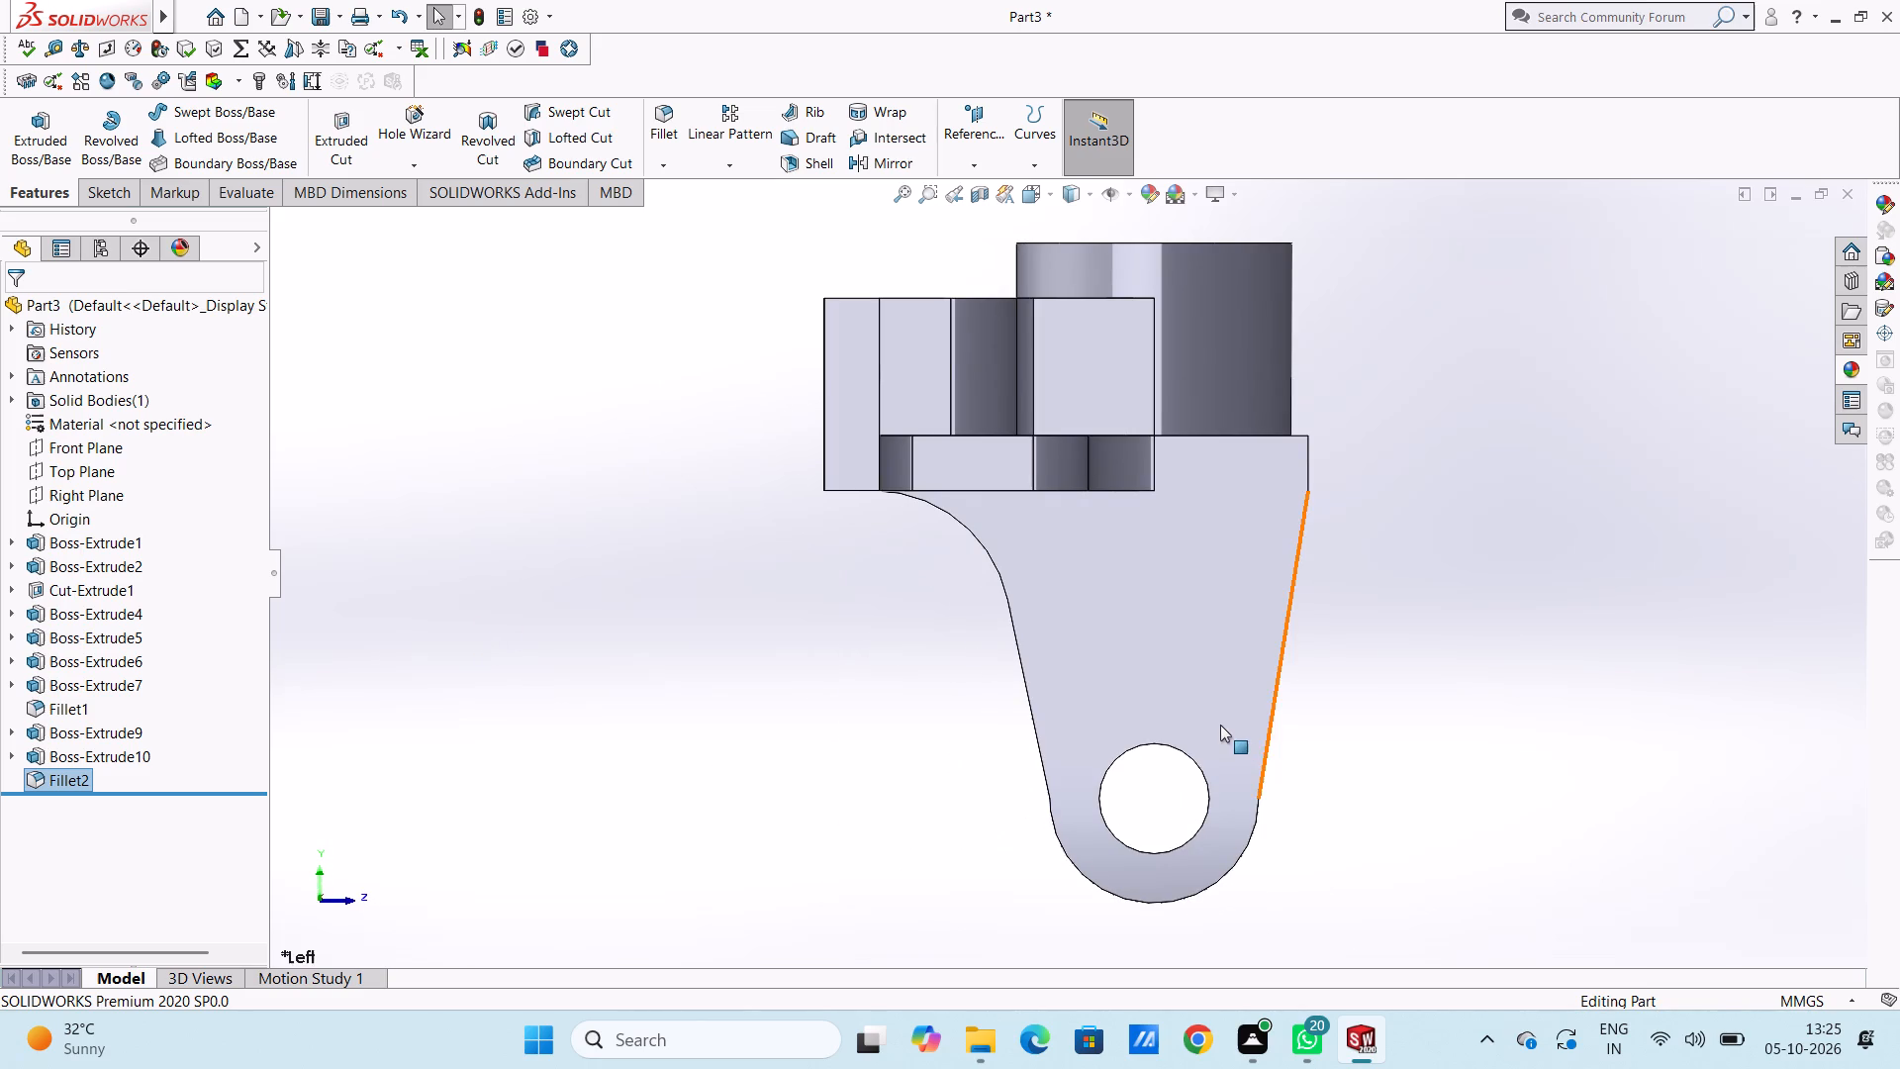
{"action": "left_click", "coordinate": [1220, 725]}
{"action": "left_click", "coordinate": [1313, 666]}
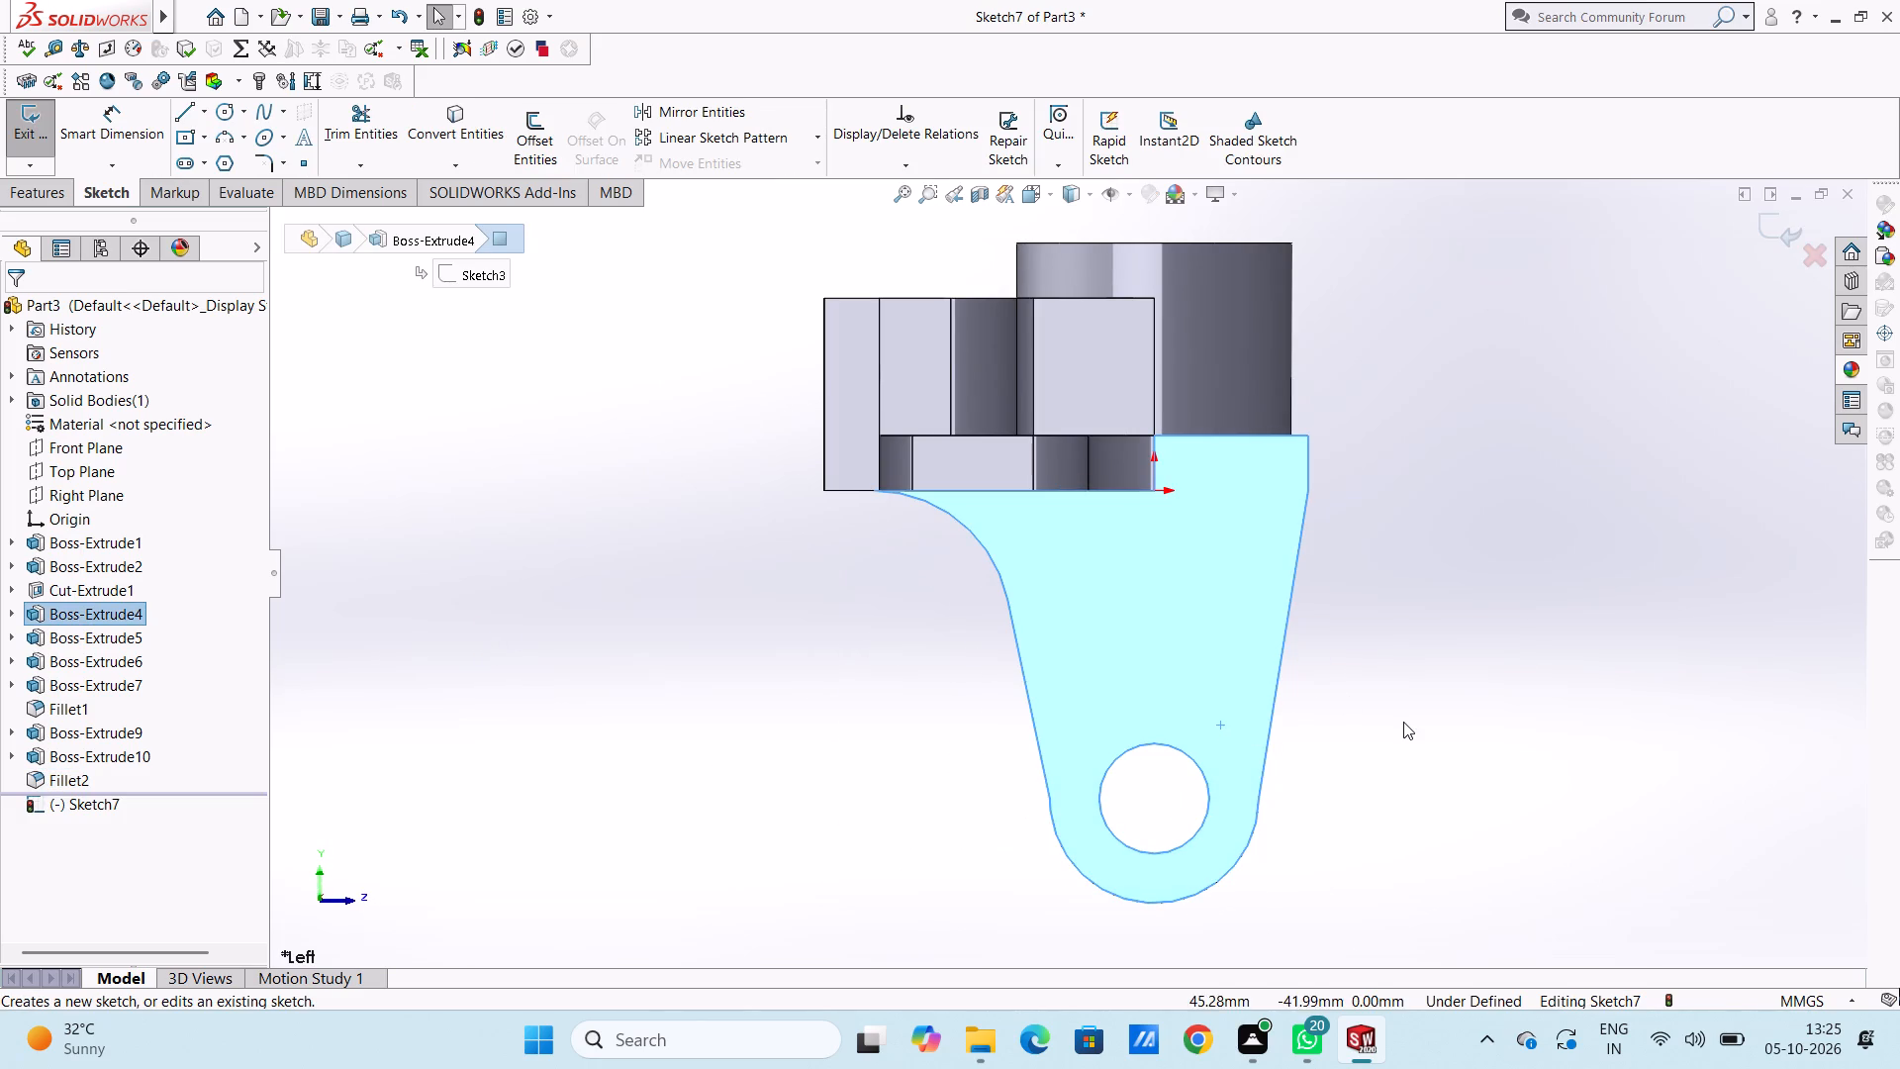
{"action": "left_click", "coordinate": [1403, 722]}
{"action": "left_click", "coordinate": [220, 106]}
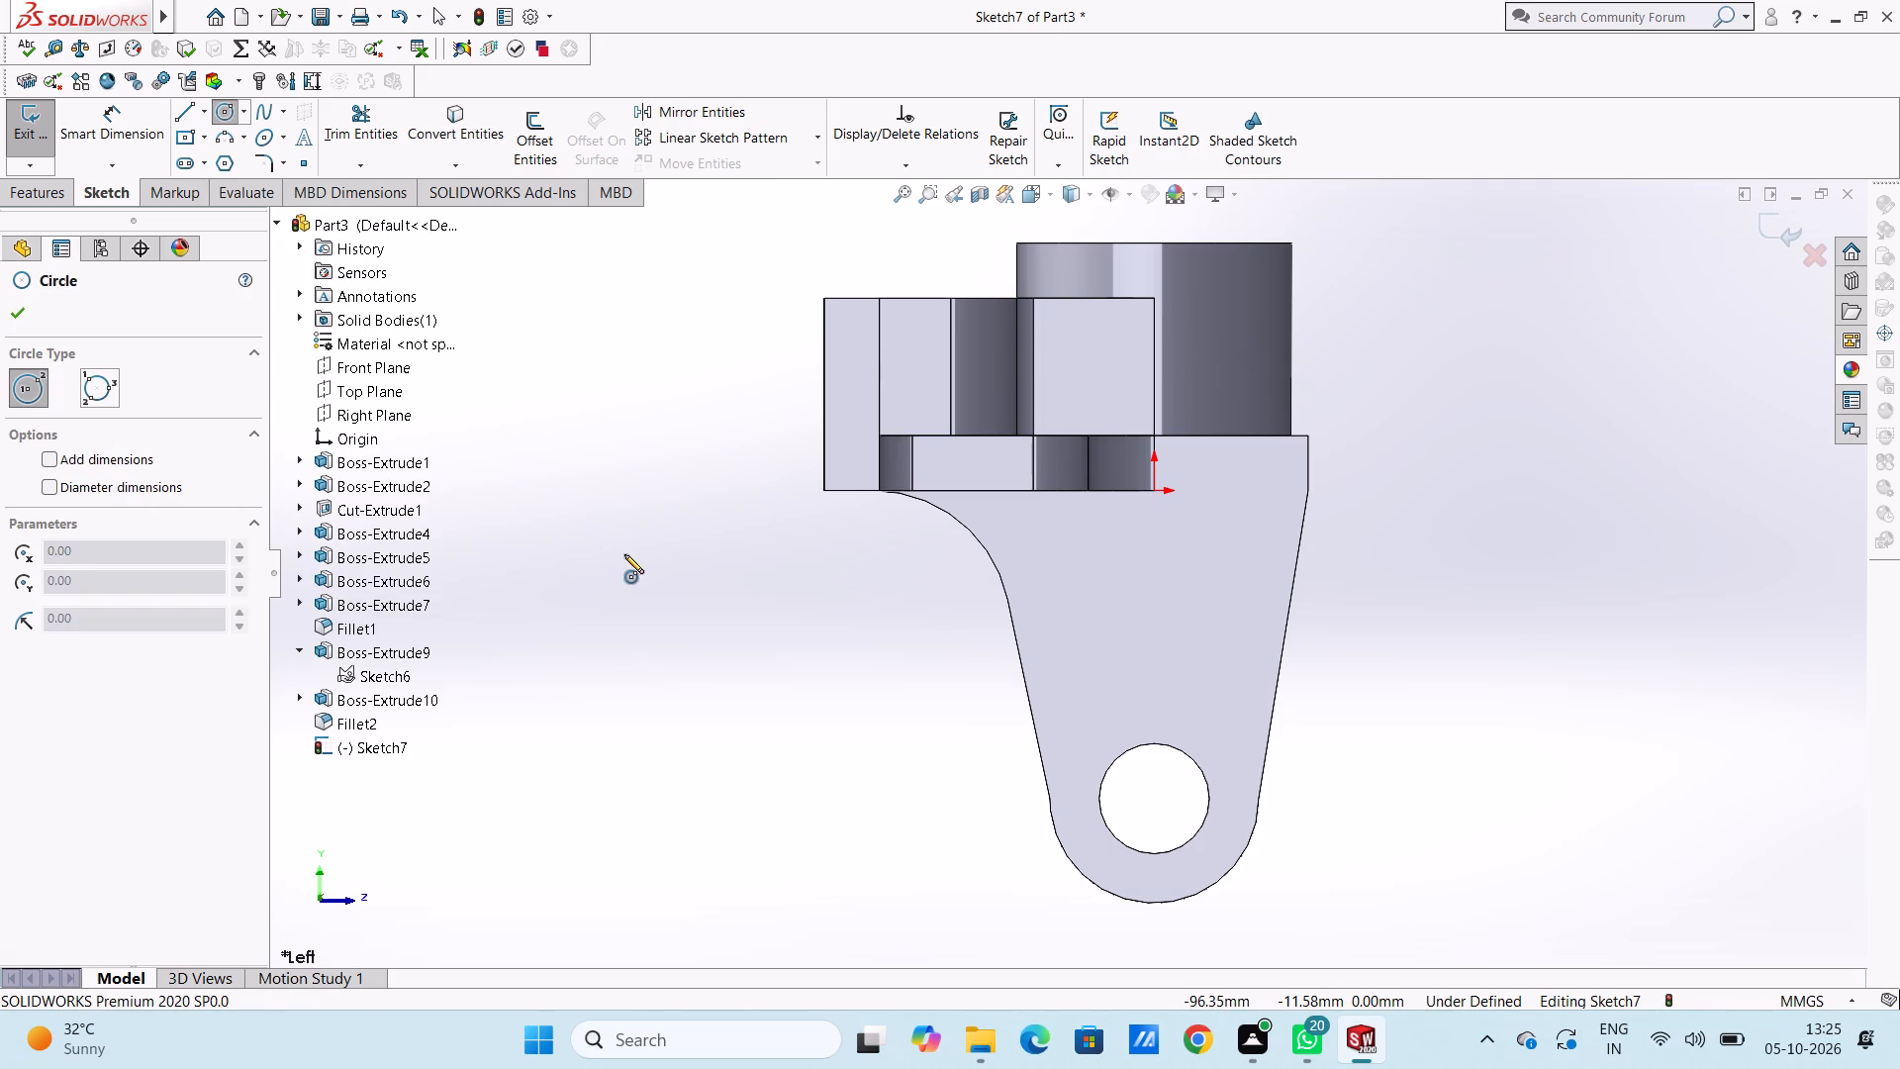
{"action": "left_click", "coordinate": [1153, 800]}
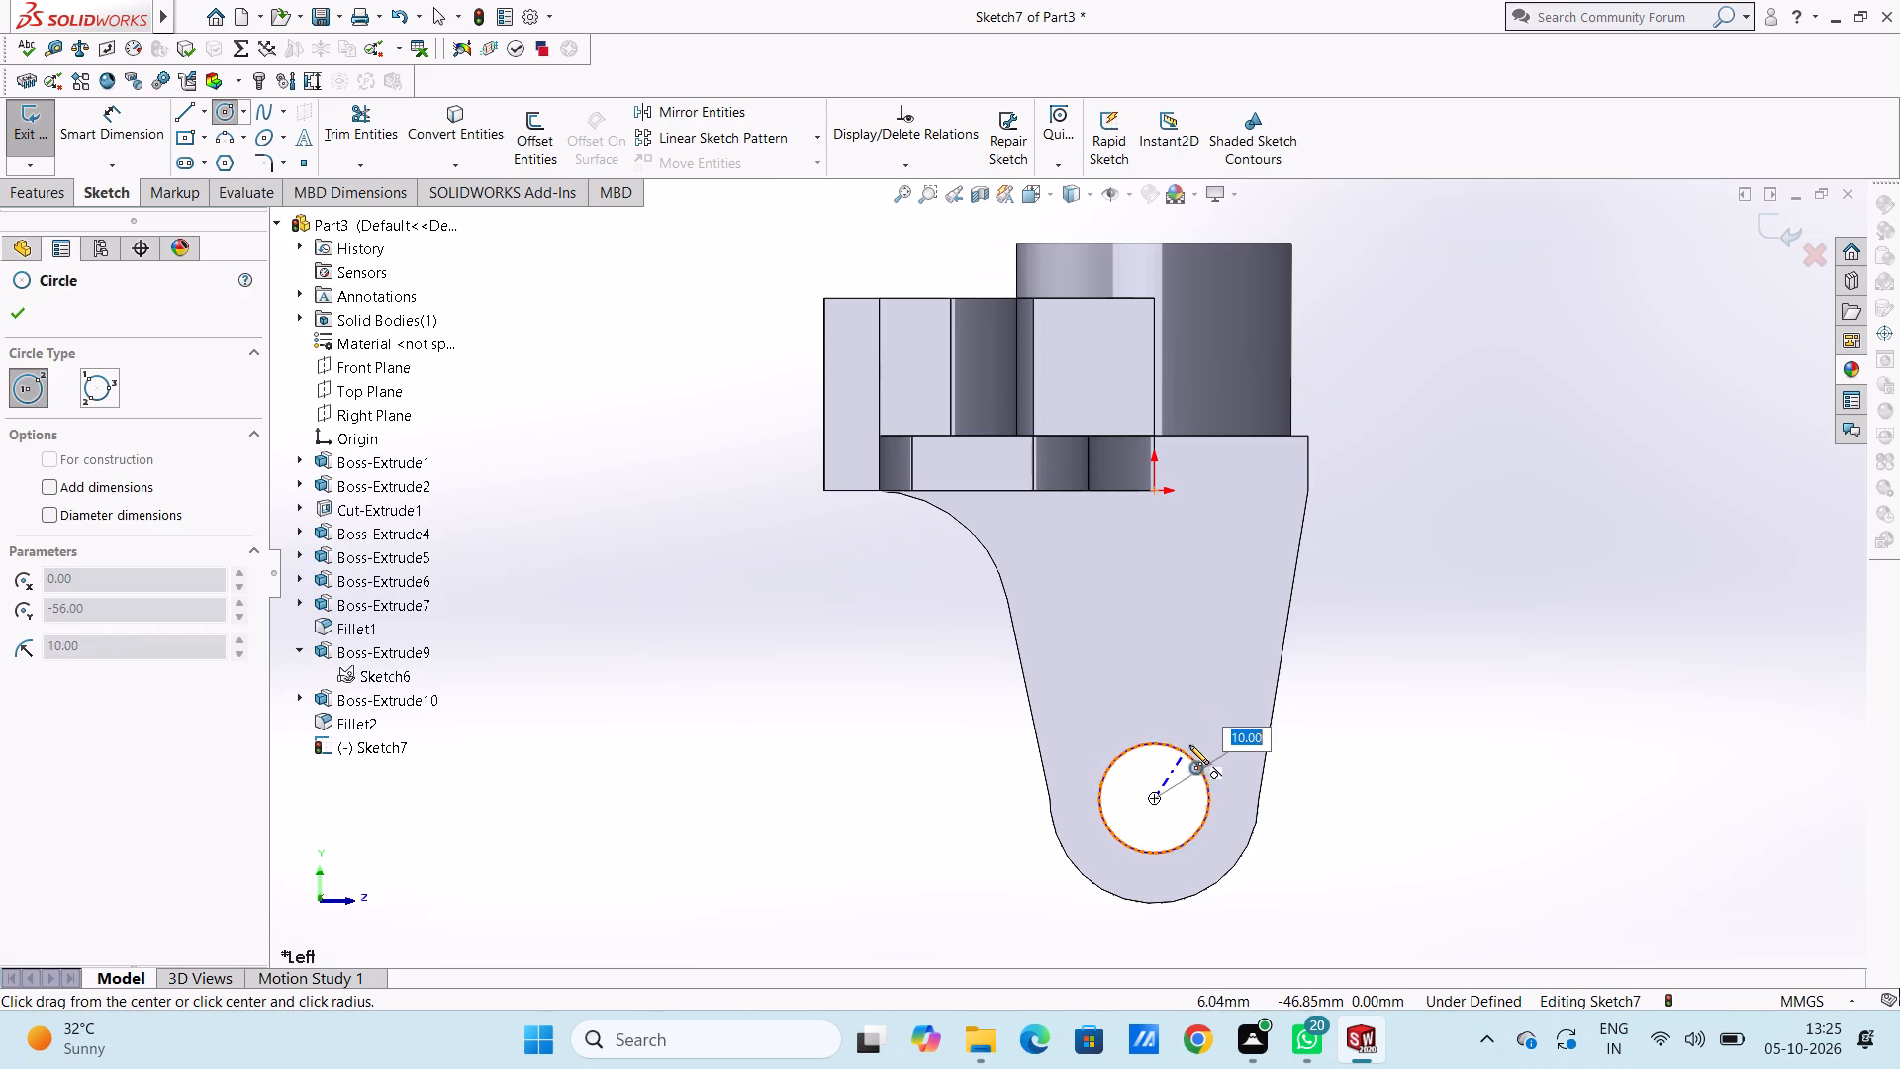
{"action": "left_click", "coordinate": [1189, 756]}
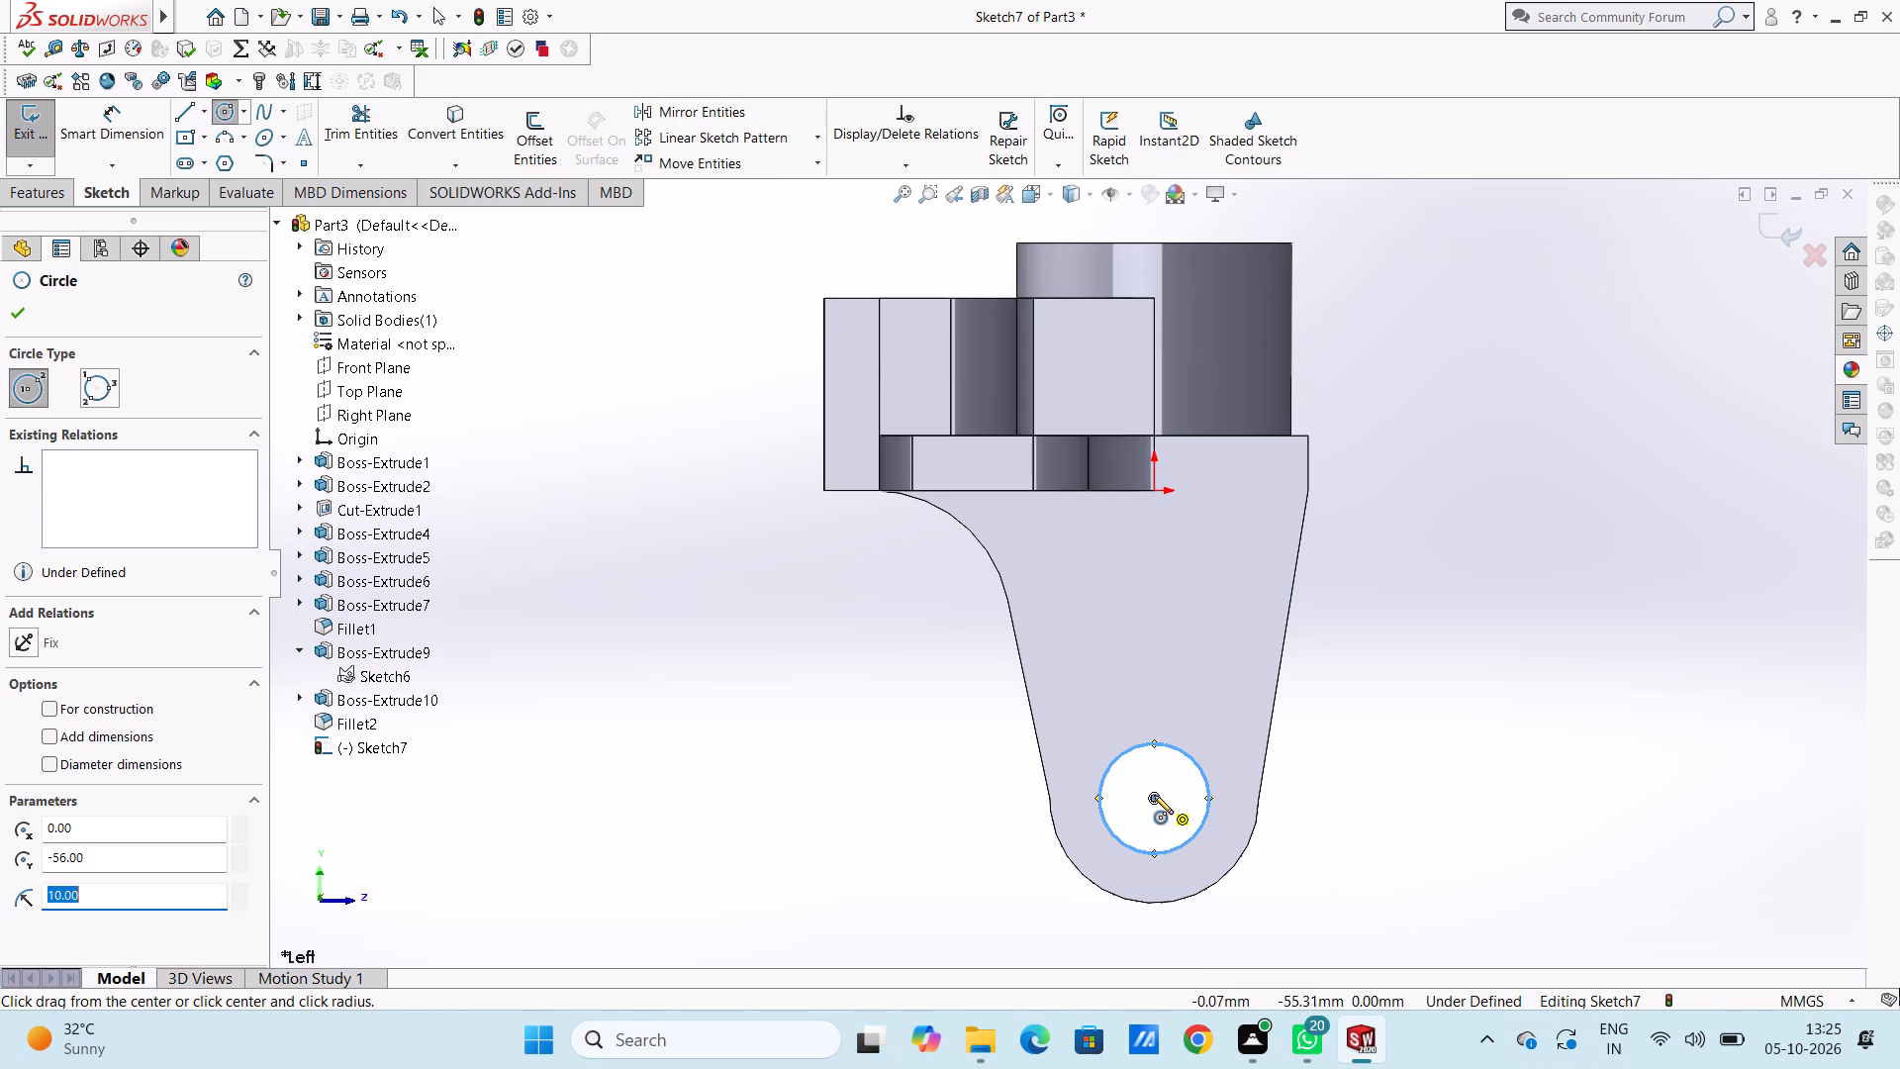
{"action": "left_click", "coordinate": [1154, 795]}
{"action": "left_click", "coordinate": [1208, 890]}
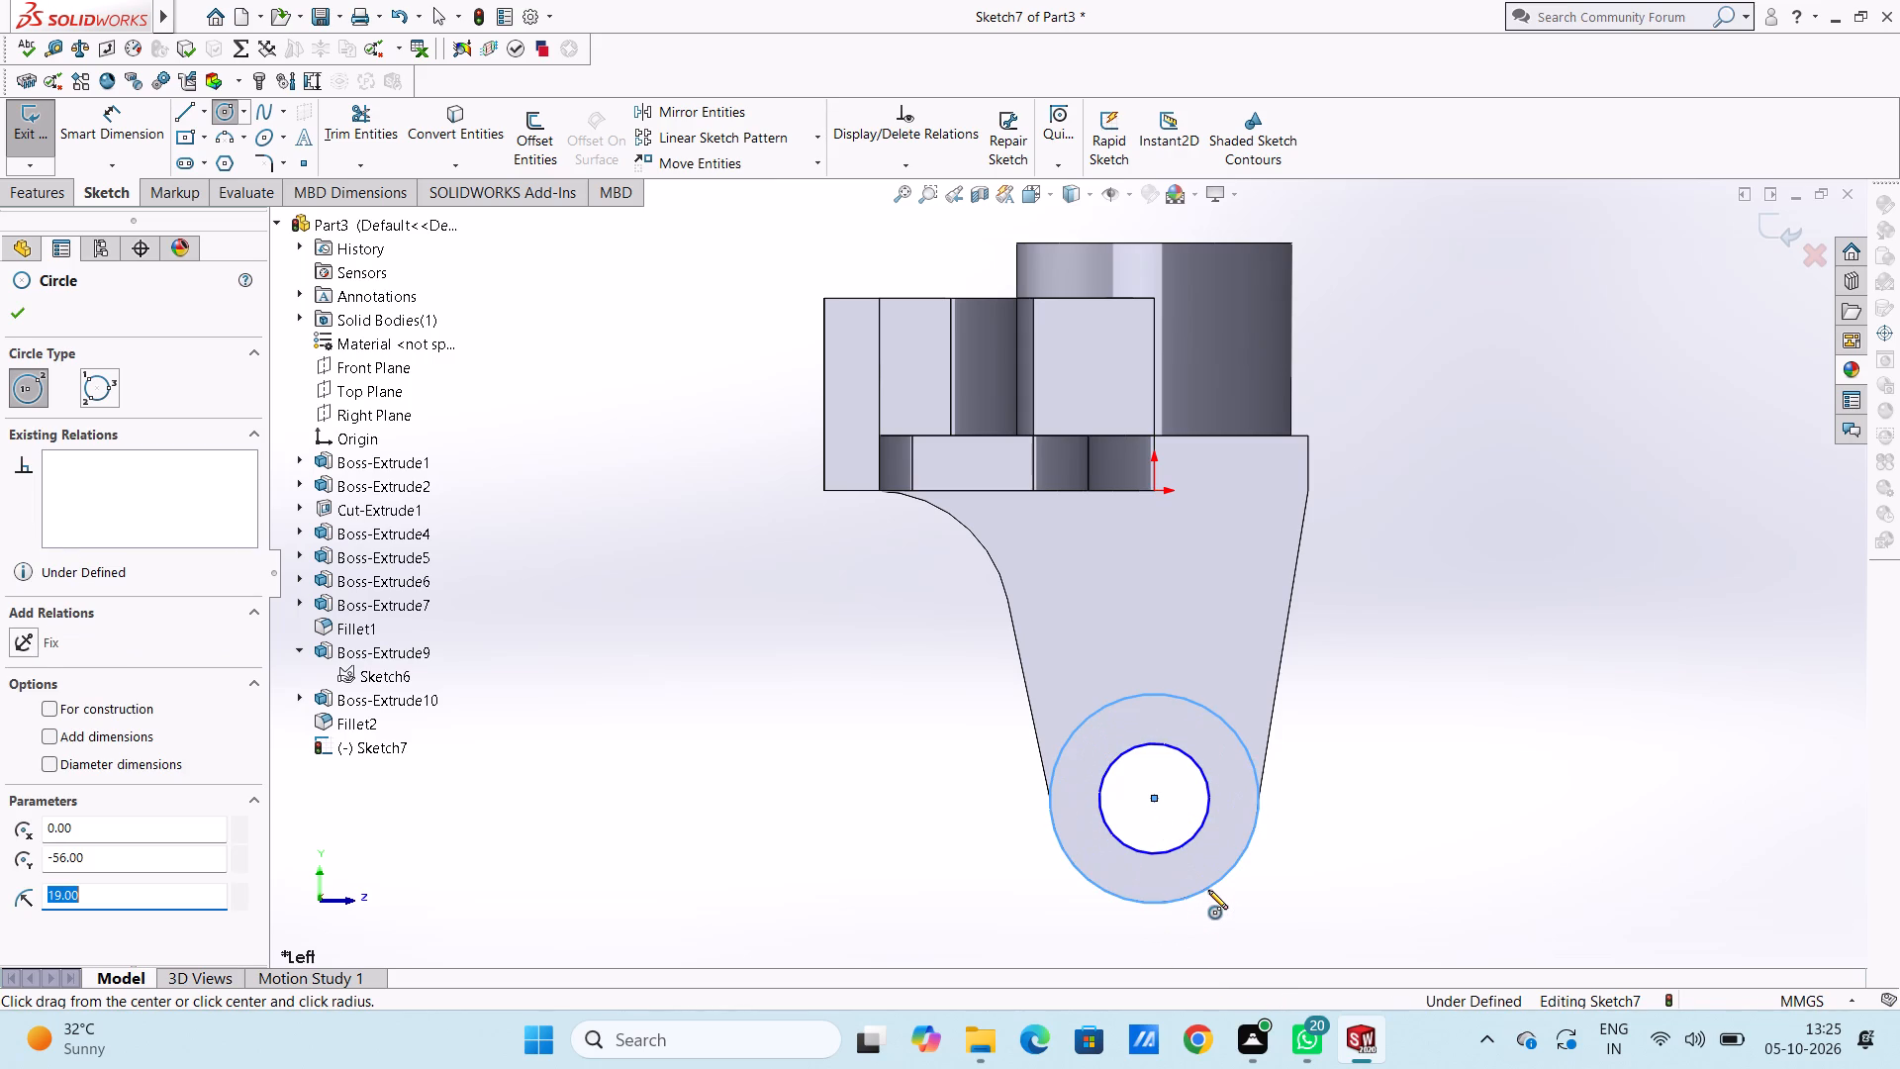
{"action": "key", "text": "Escape"}
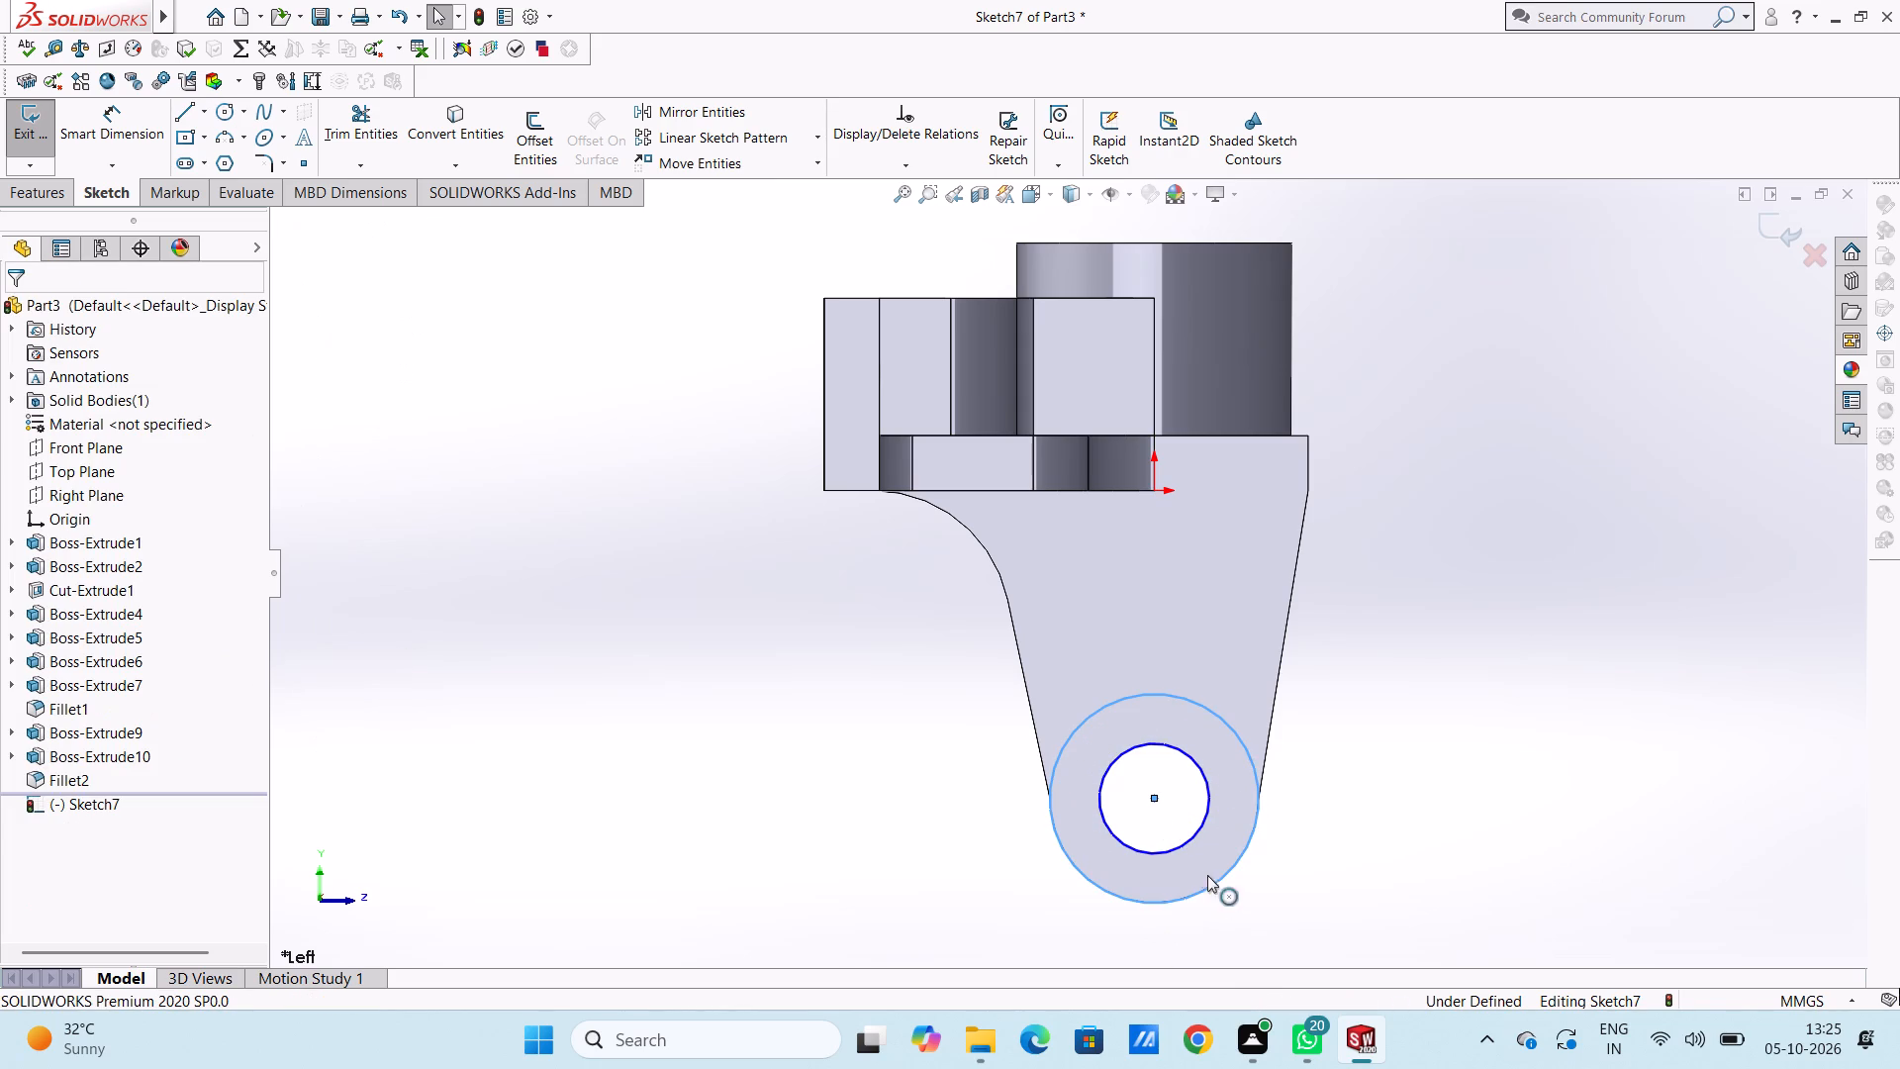
Dimension the sketched circles with diameters of 38 mm for the outer and 20 mm for the inner.
{"action": "left_click", "coordinate": [124, 124]}
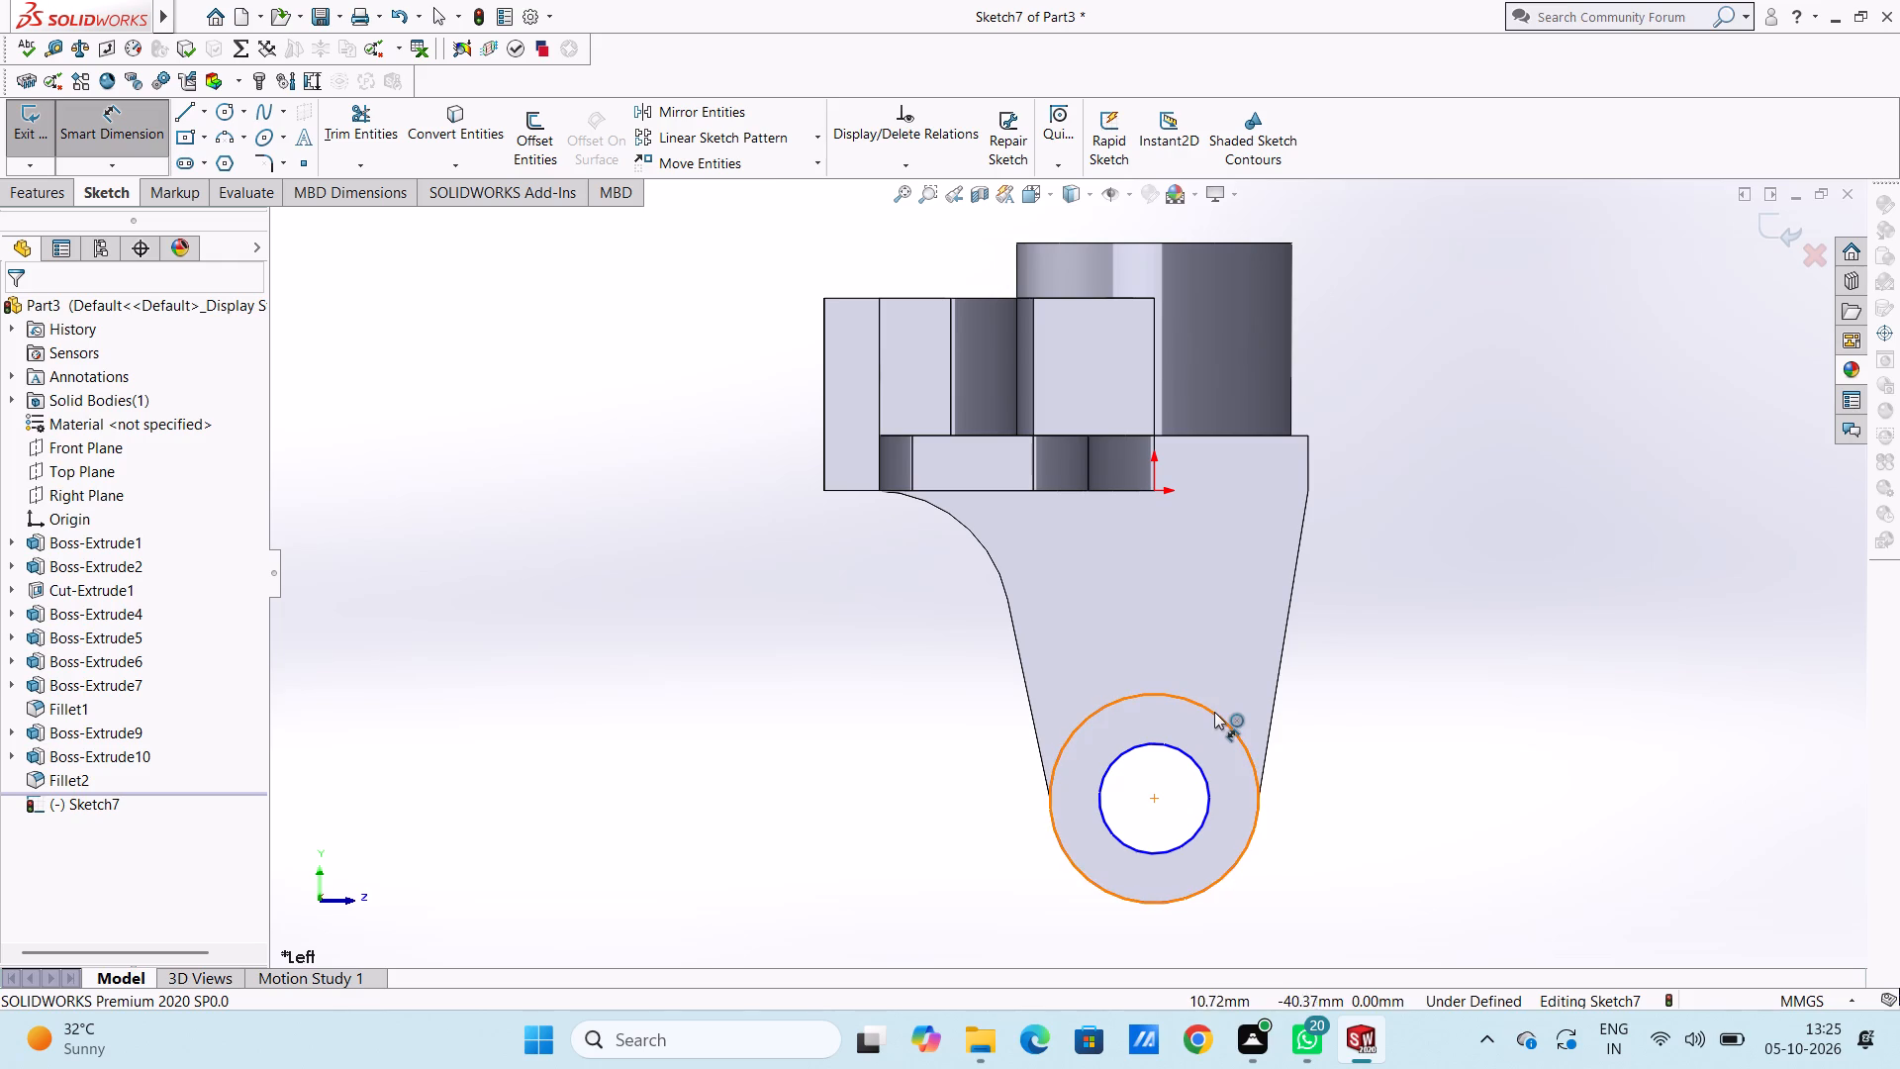
{"action": "left_click", "coordinate": [1214, 712]}
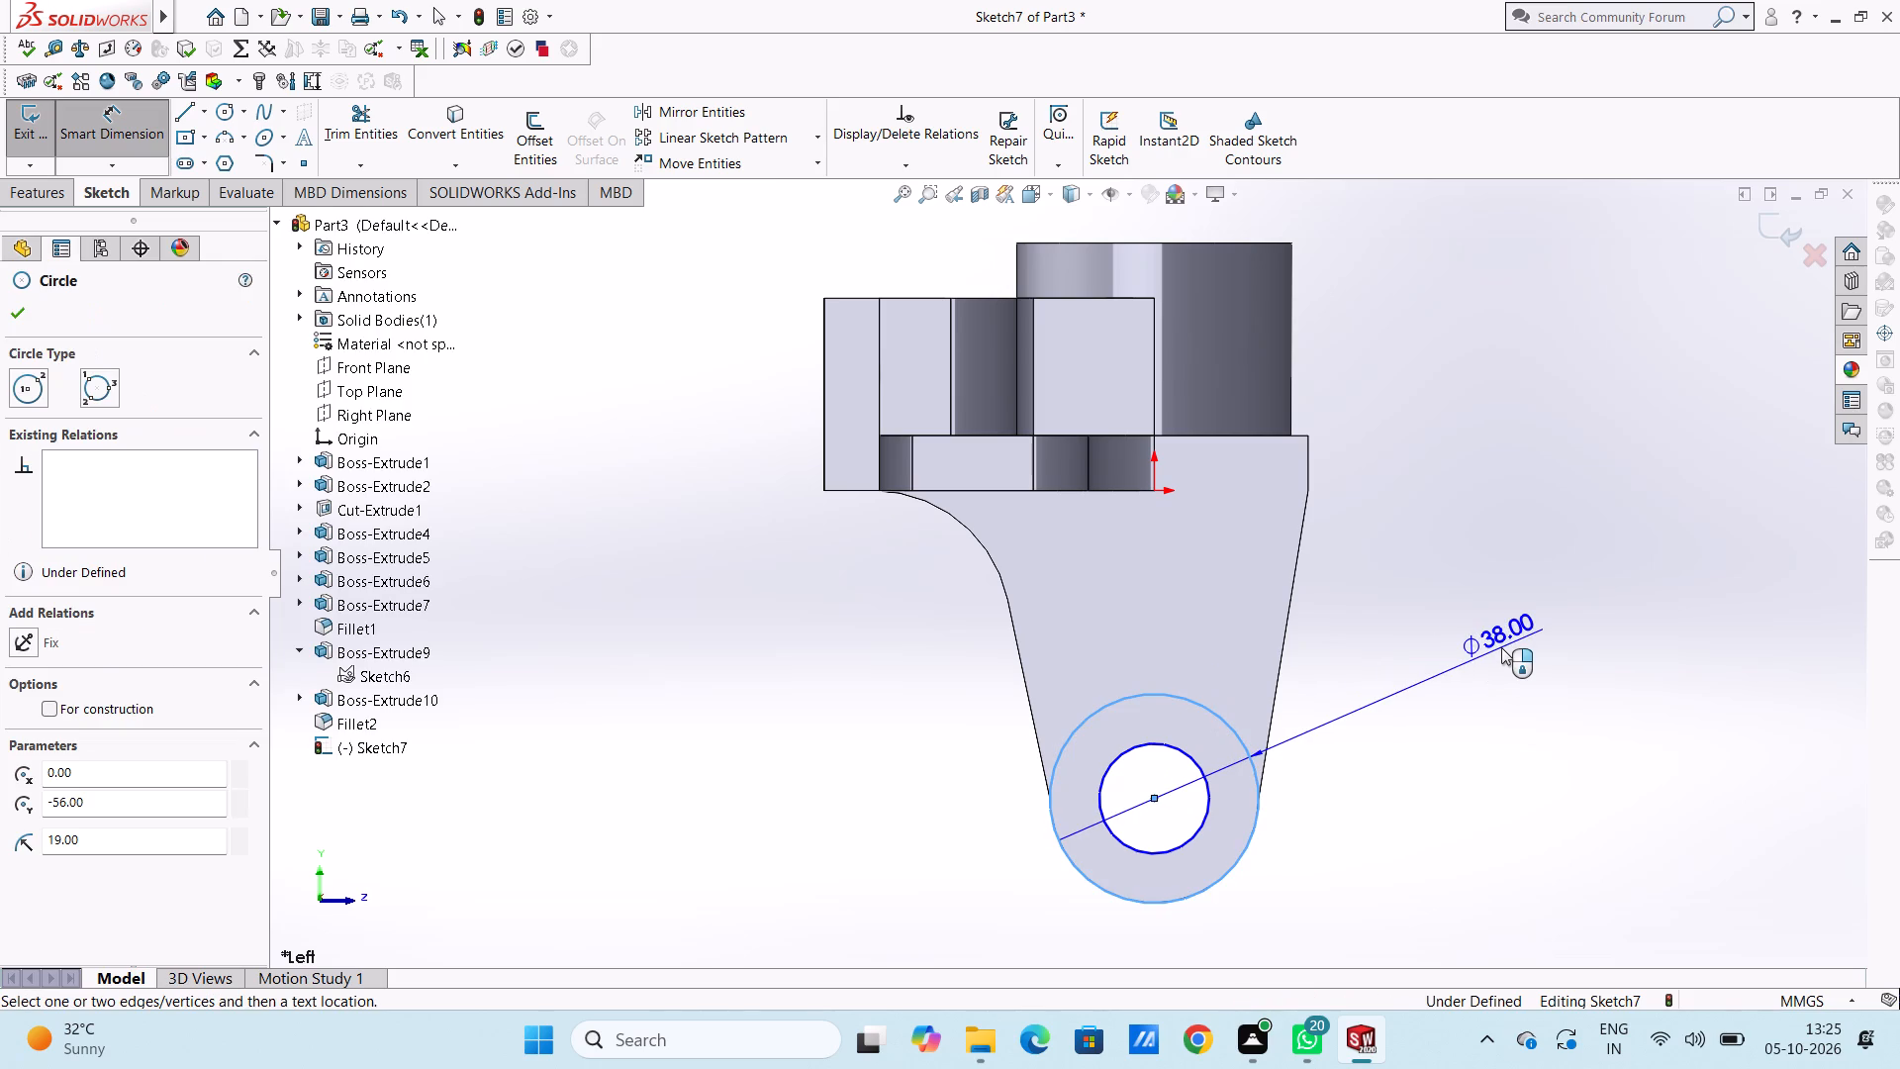
{"action": "left_click", "coordinate": [1501, 647]}
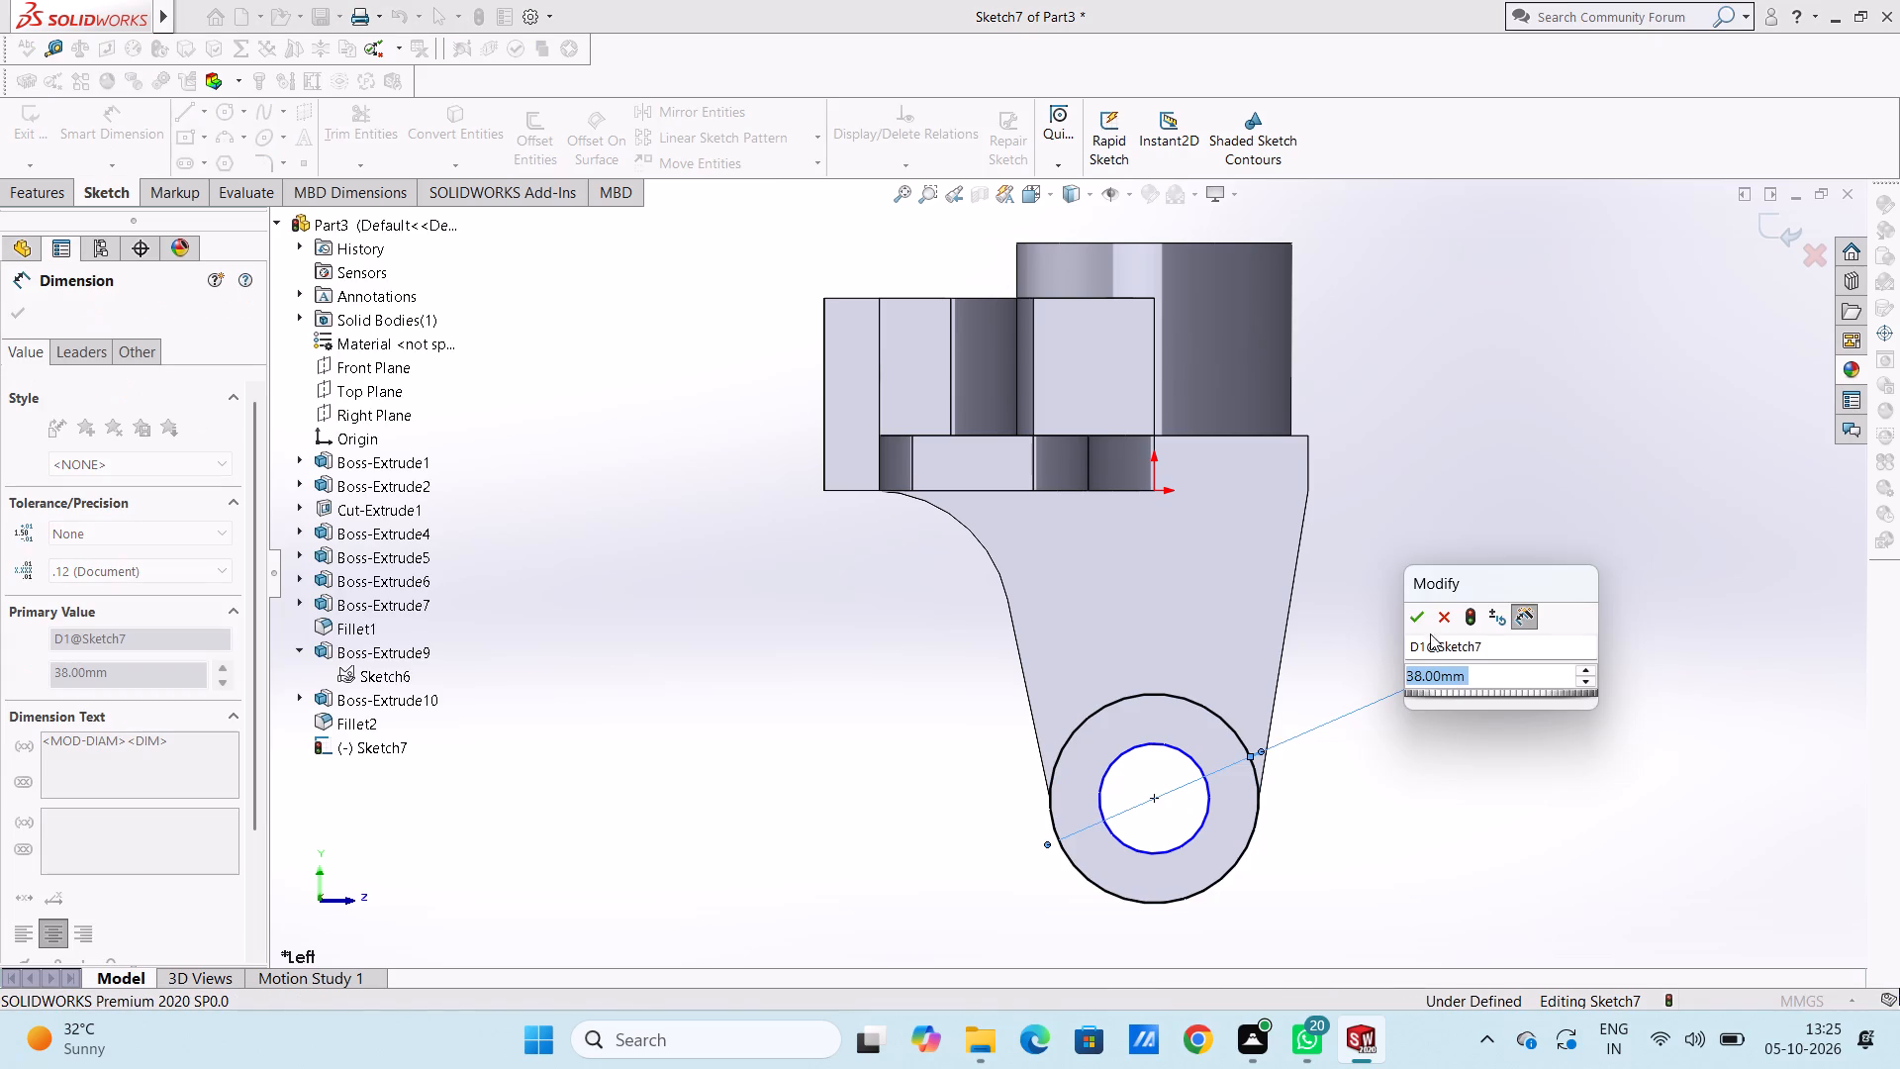
{"action": "left_click", "coordinate": [1418, 610]}
{"action": "left_click", "coordinate": [1437, 566]}
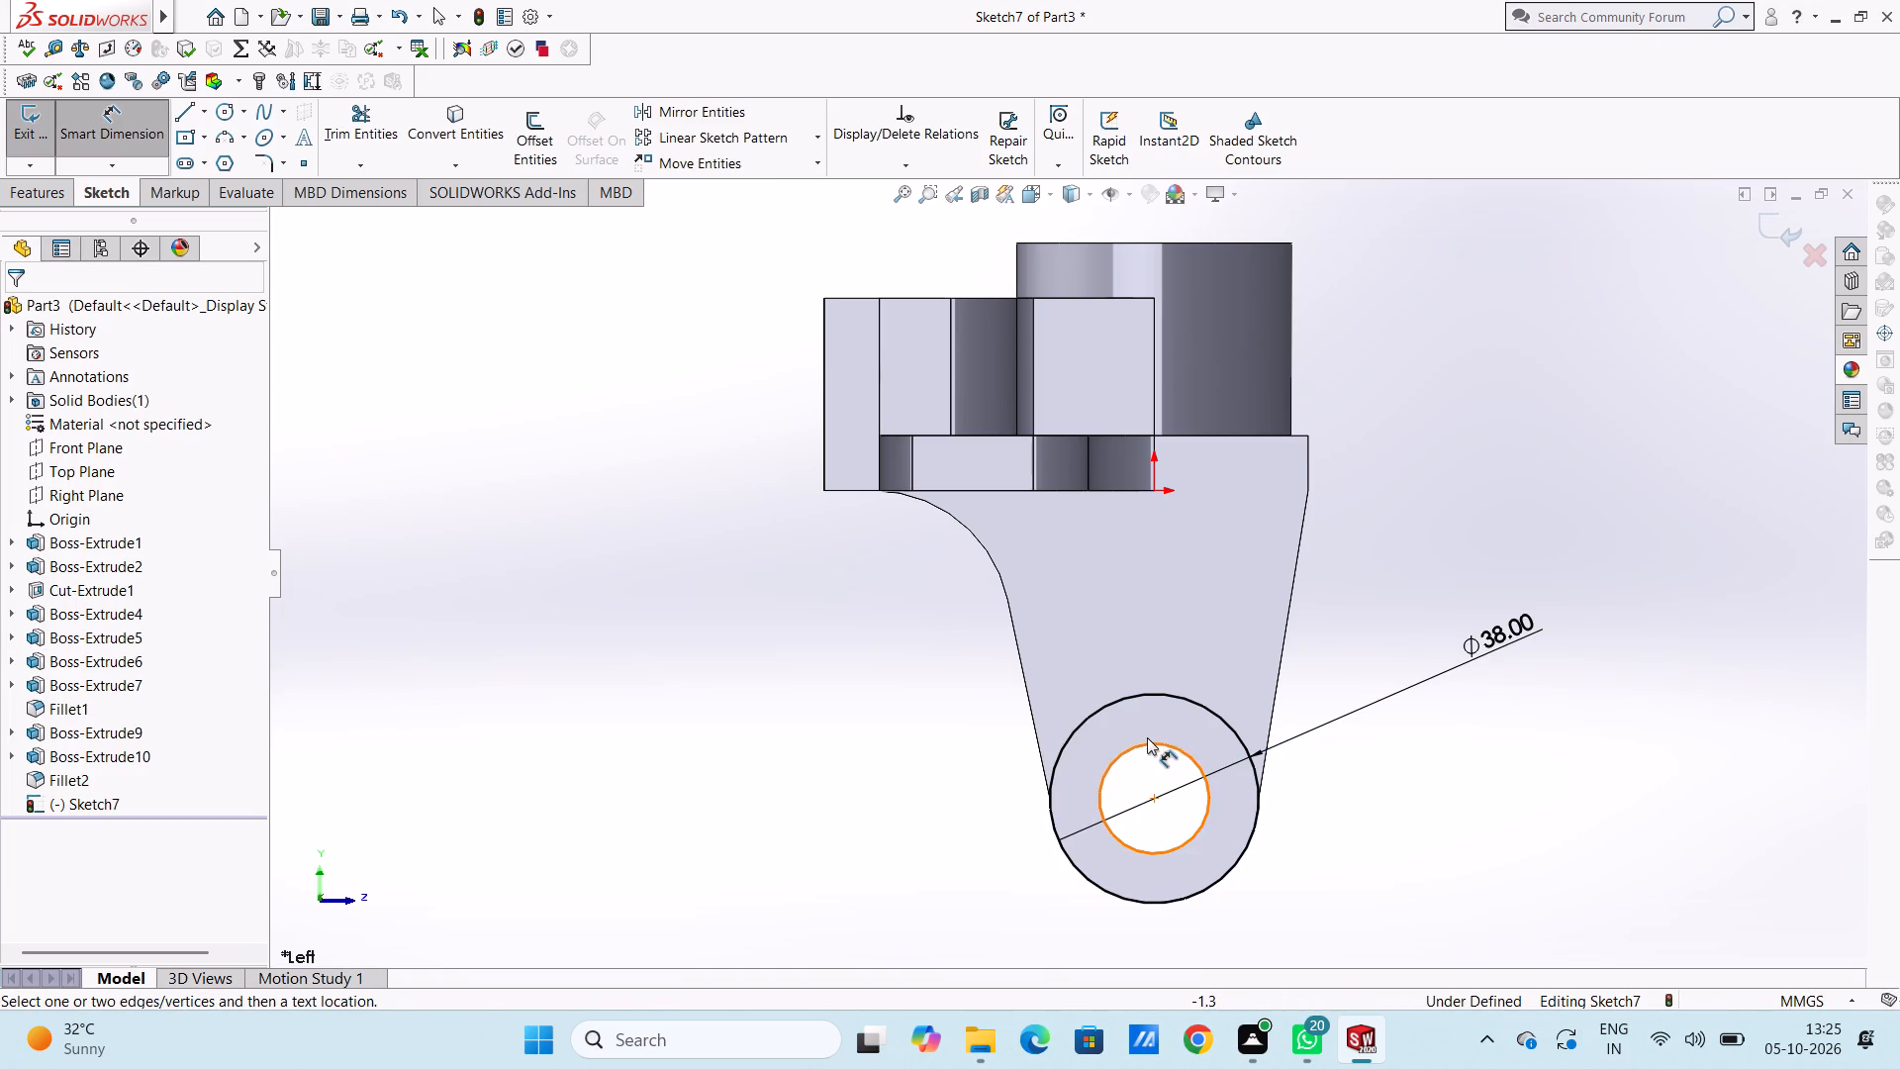
{"action": "left_click", "coordinate": [1147, 737]}
{"action": "left_click", "coordinate": [1147, 744]}
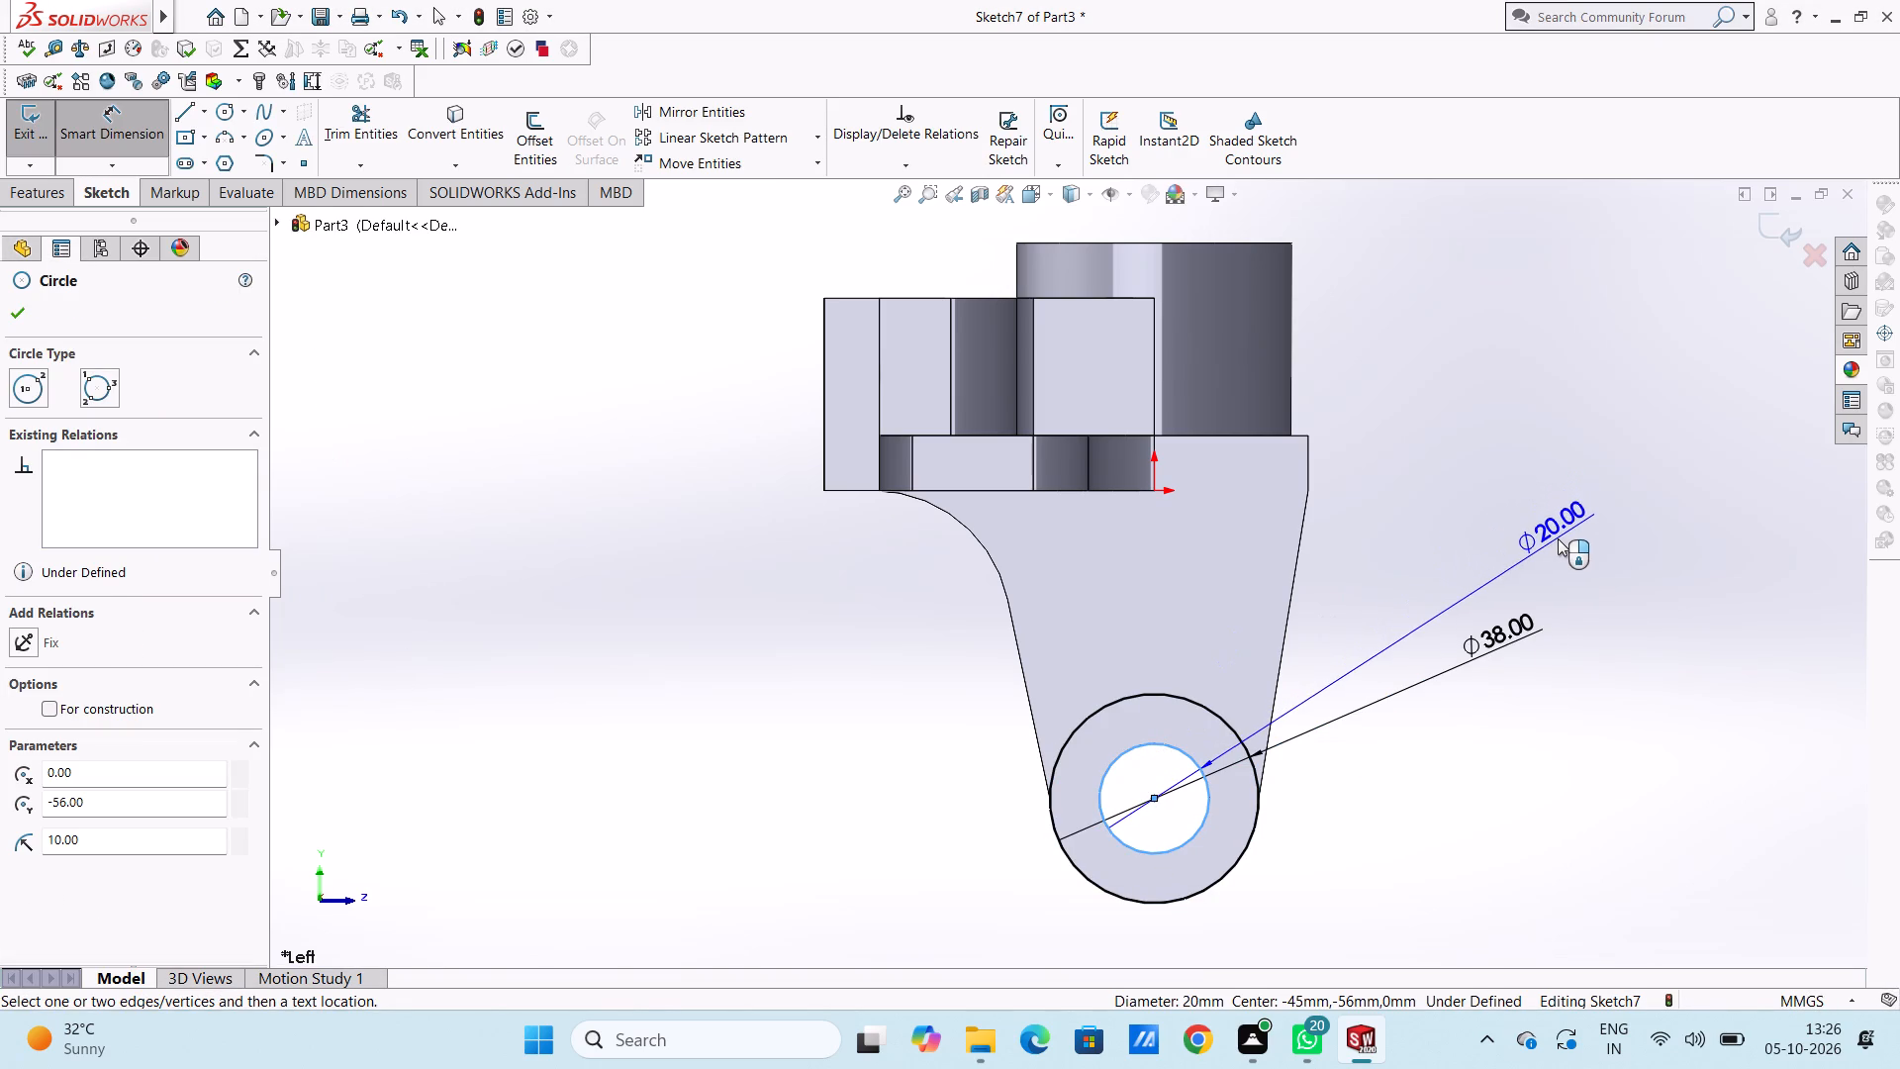
{"action": "left_click", "coordinate": [1558, 538]}
{"action": "left_click", "coordinate": [1476, 507]}
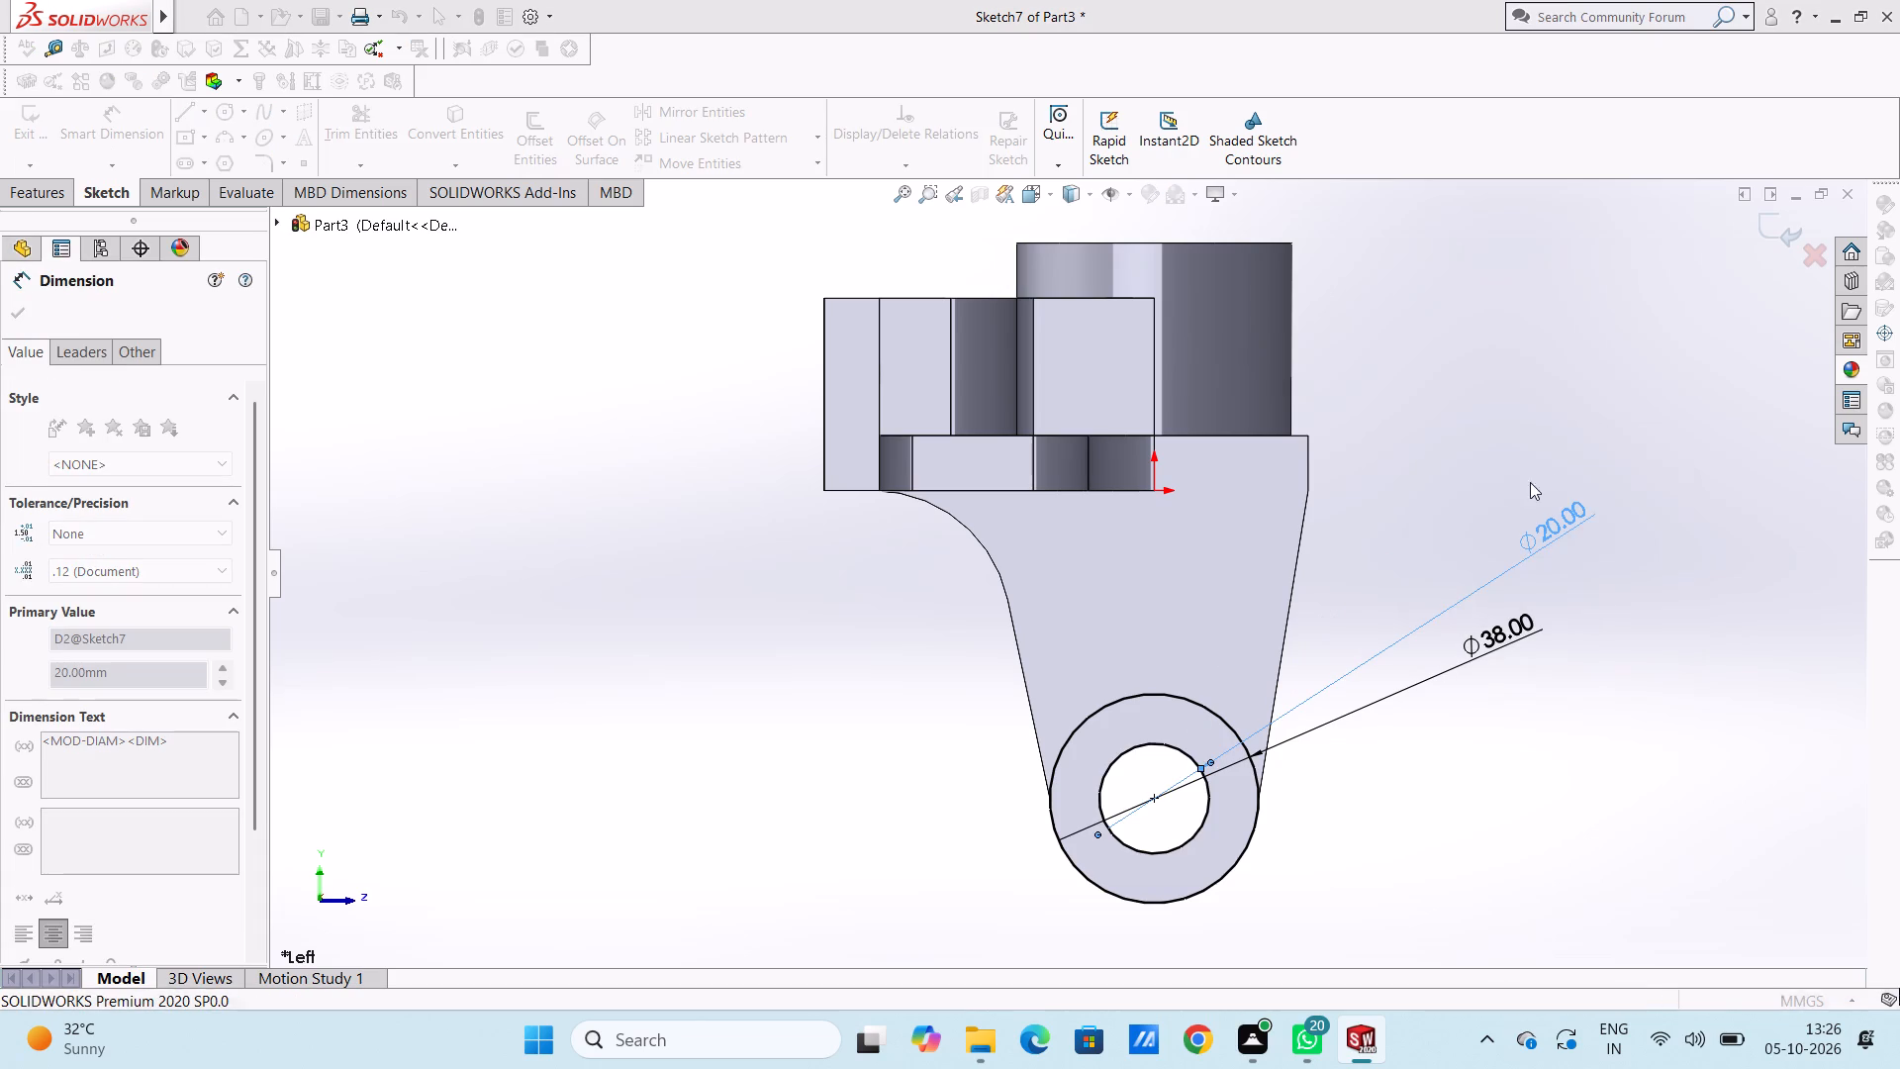
{"action": "left_click", "coordinate": [1574, 436]}
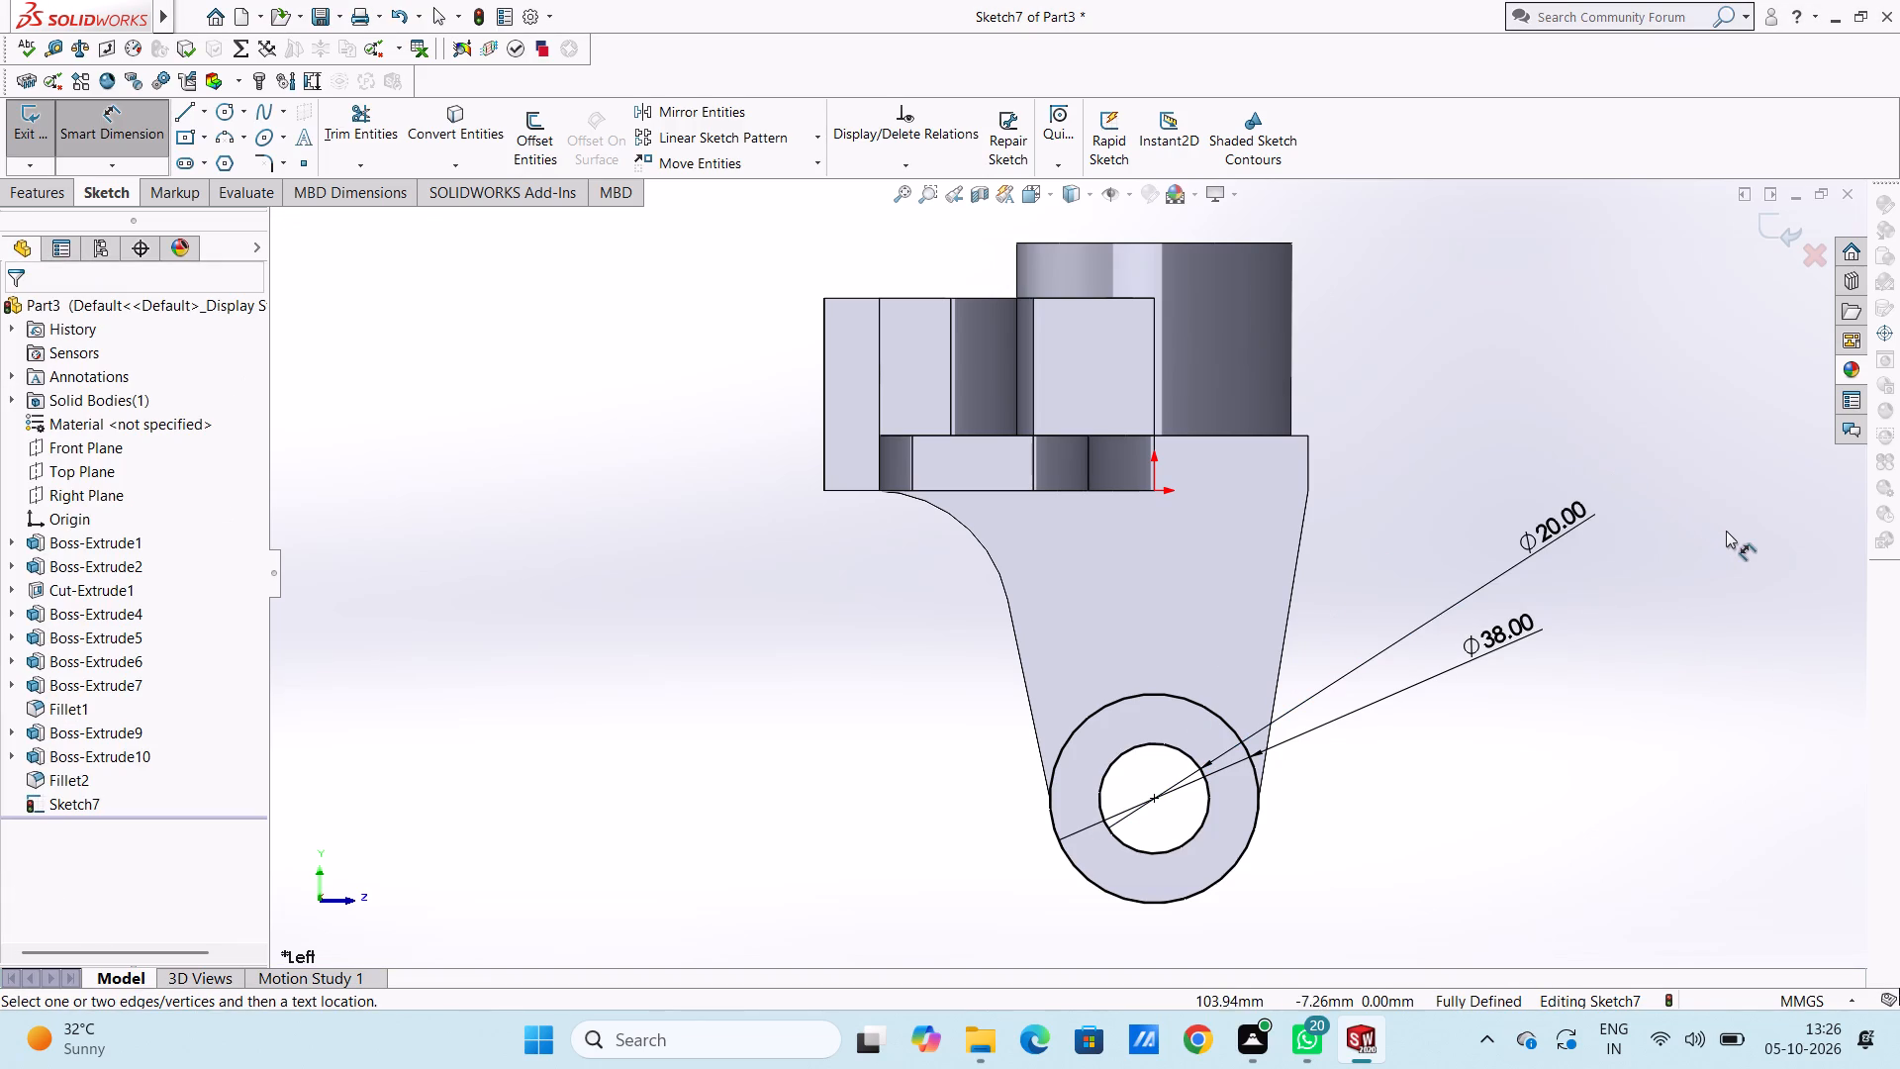
Extrude the 38/20 mm ring sketch 3 mm outward from the web's outer face, merged with the body.
{"action": "middle_click_drag", "start_coordinate": [1733, 515], "coordinate": [1678, 558]}
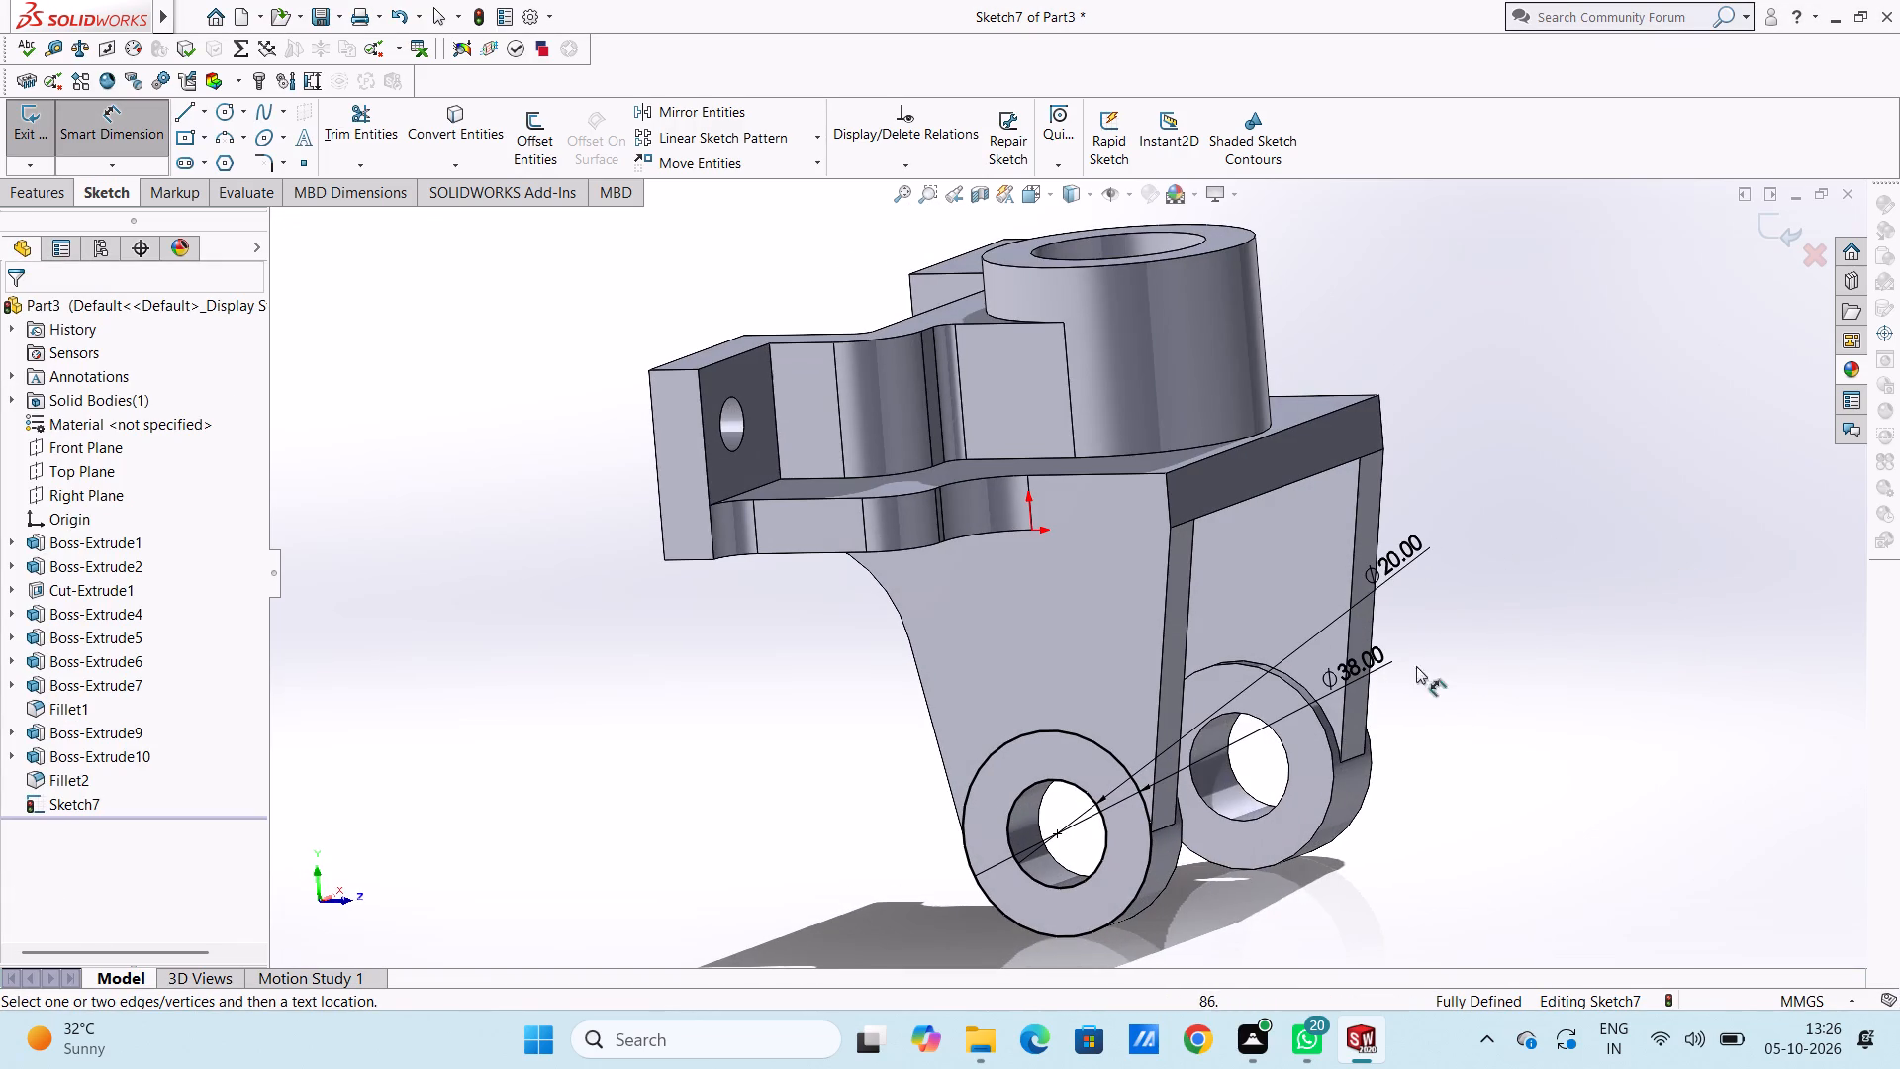
{"action": "left_click", "coordinate": [73, 128]}
{"action": "left_click", "coordinate": [45, 187]}
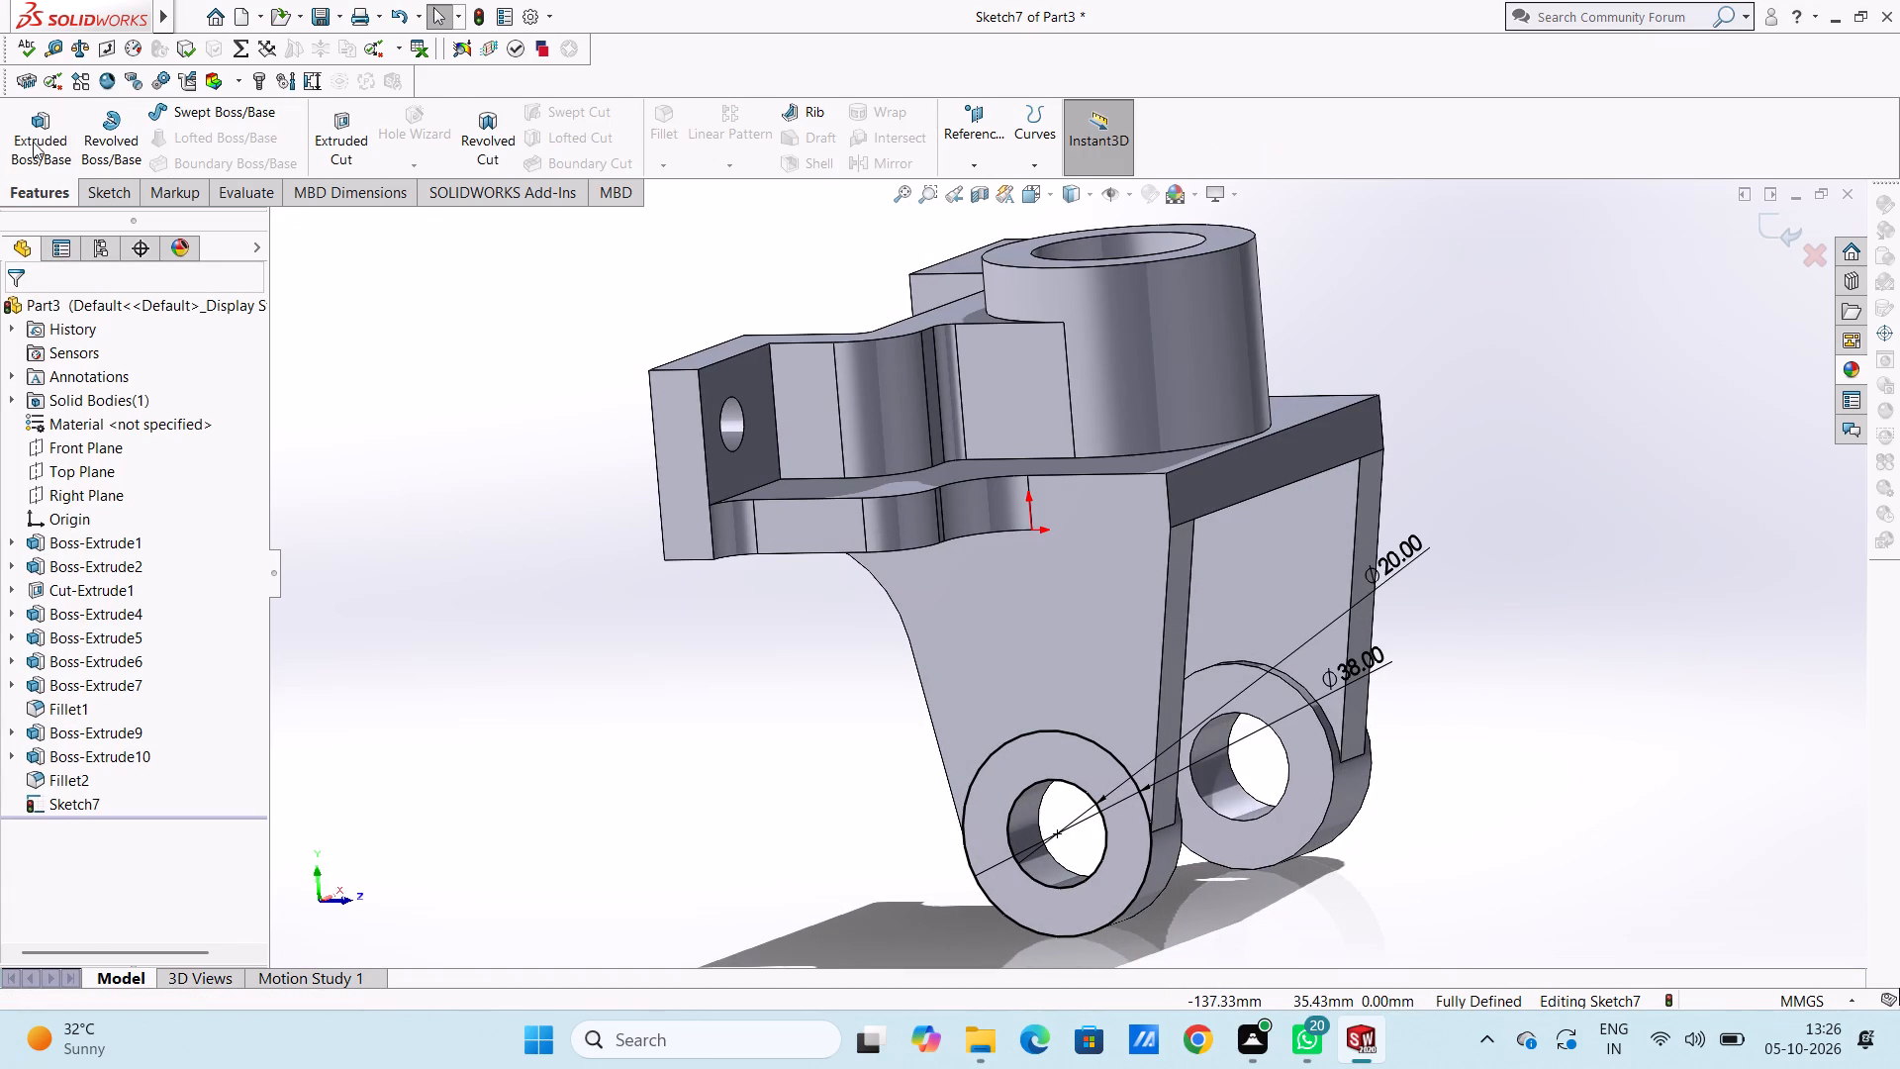
{"action": "left_click", "coordinate": [33, 139]}
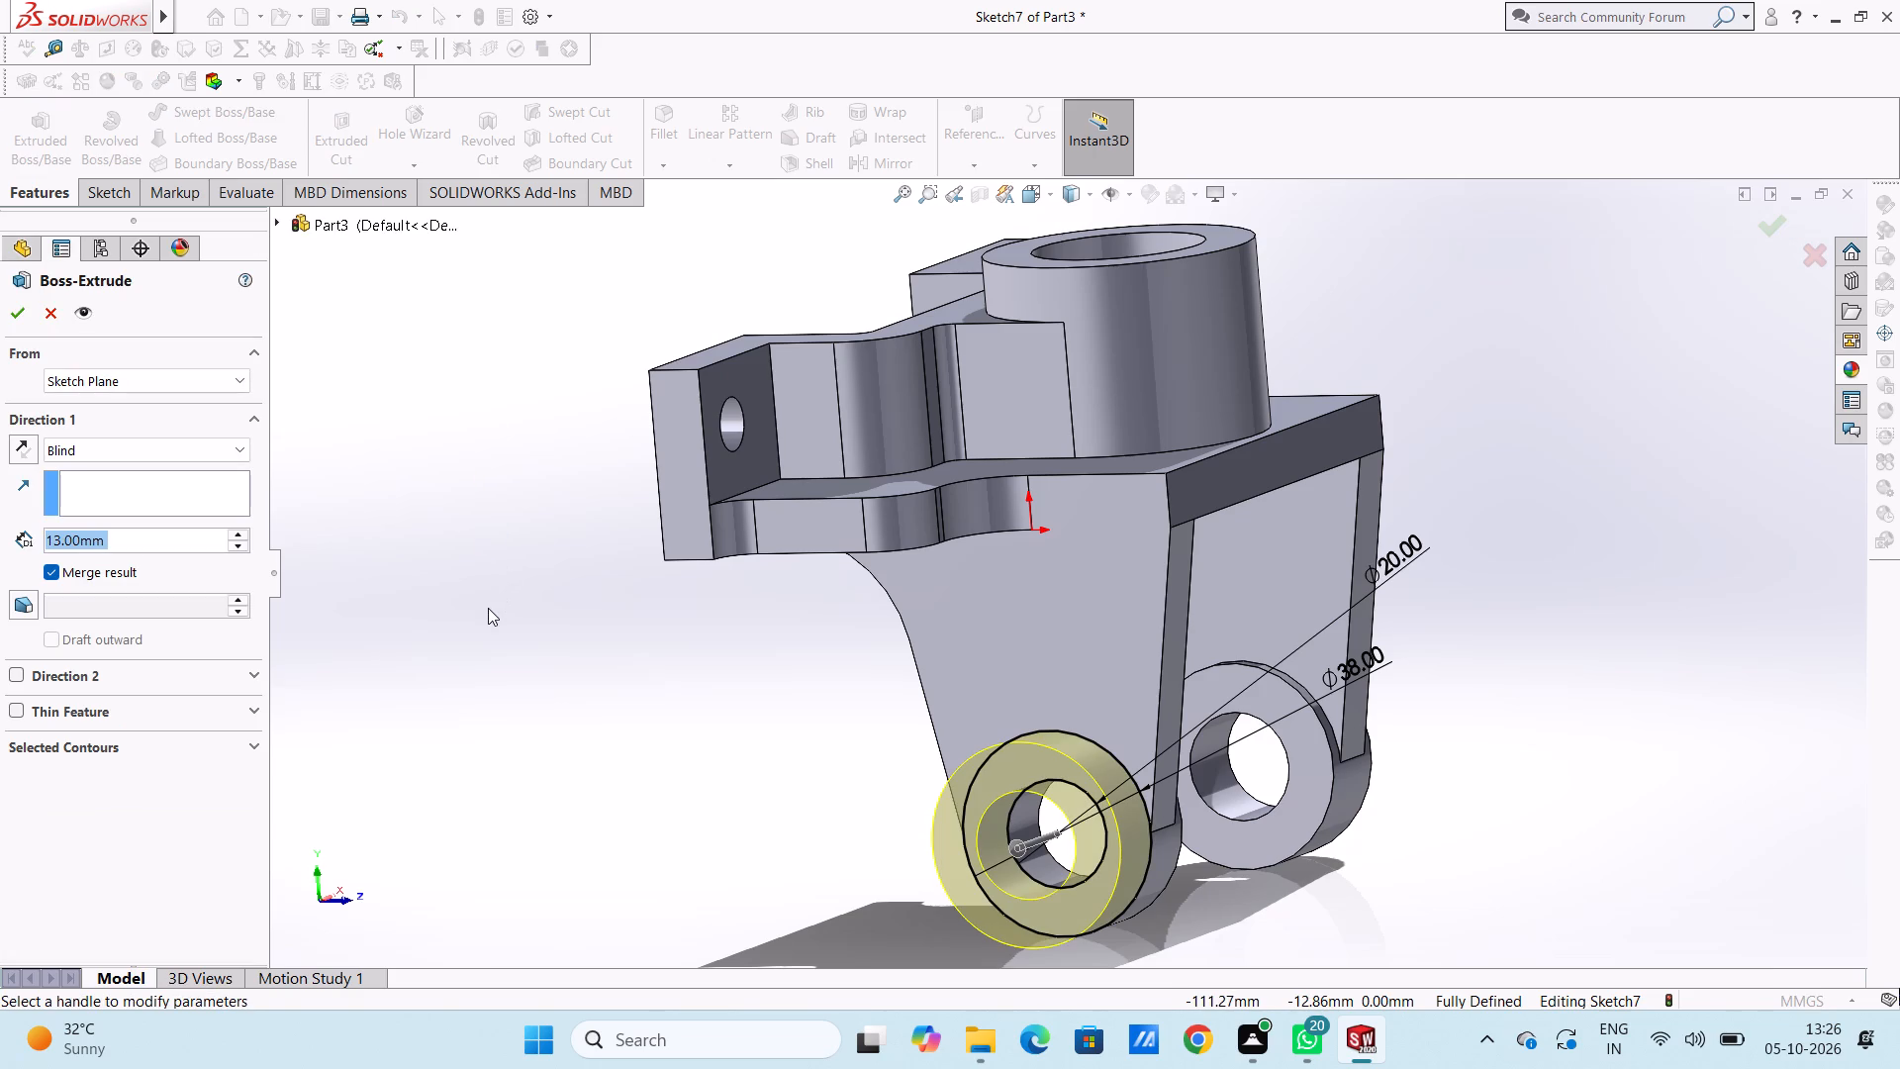
{"action": "key", "text": "3"}
{"action": "key", "text": "Return"}
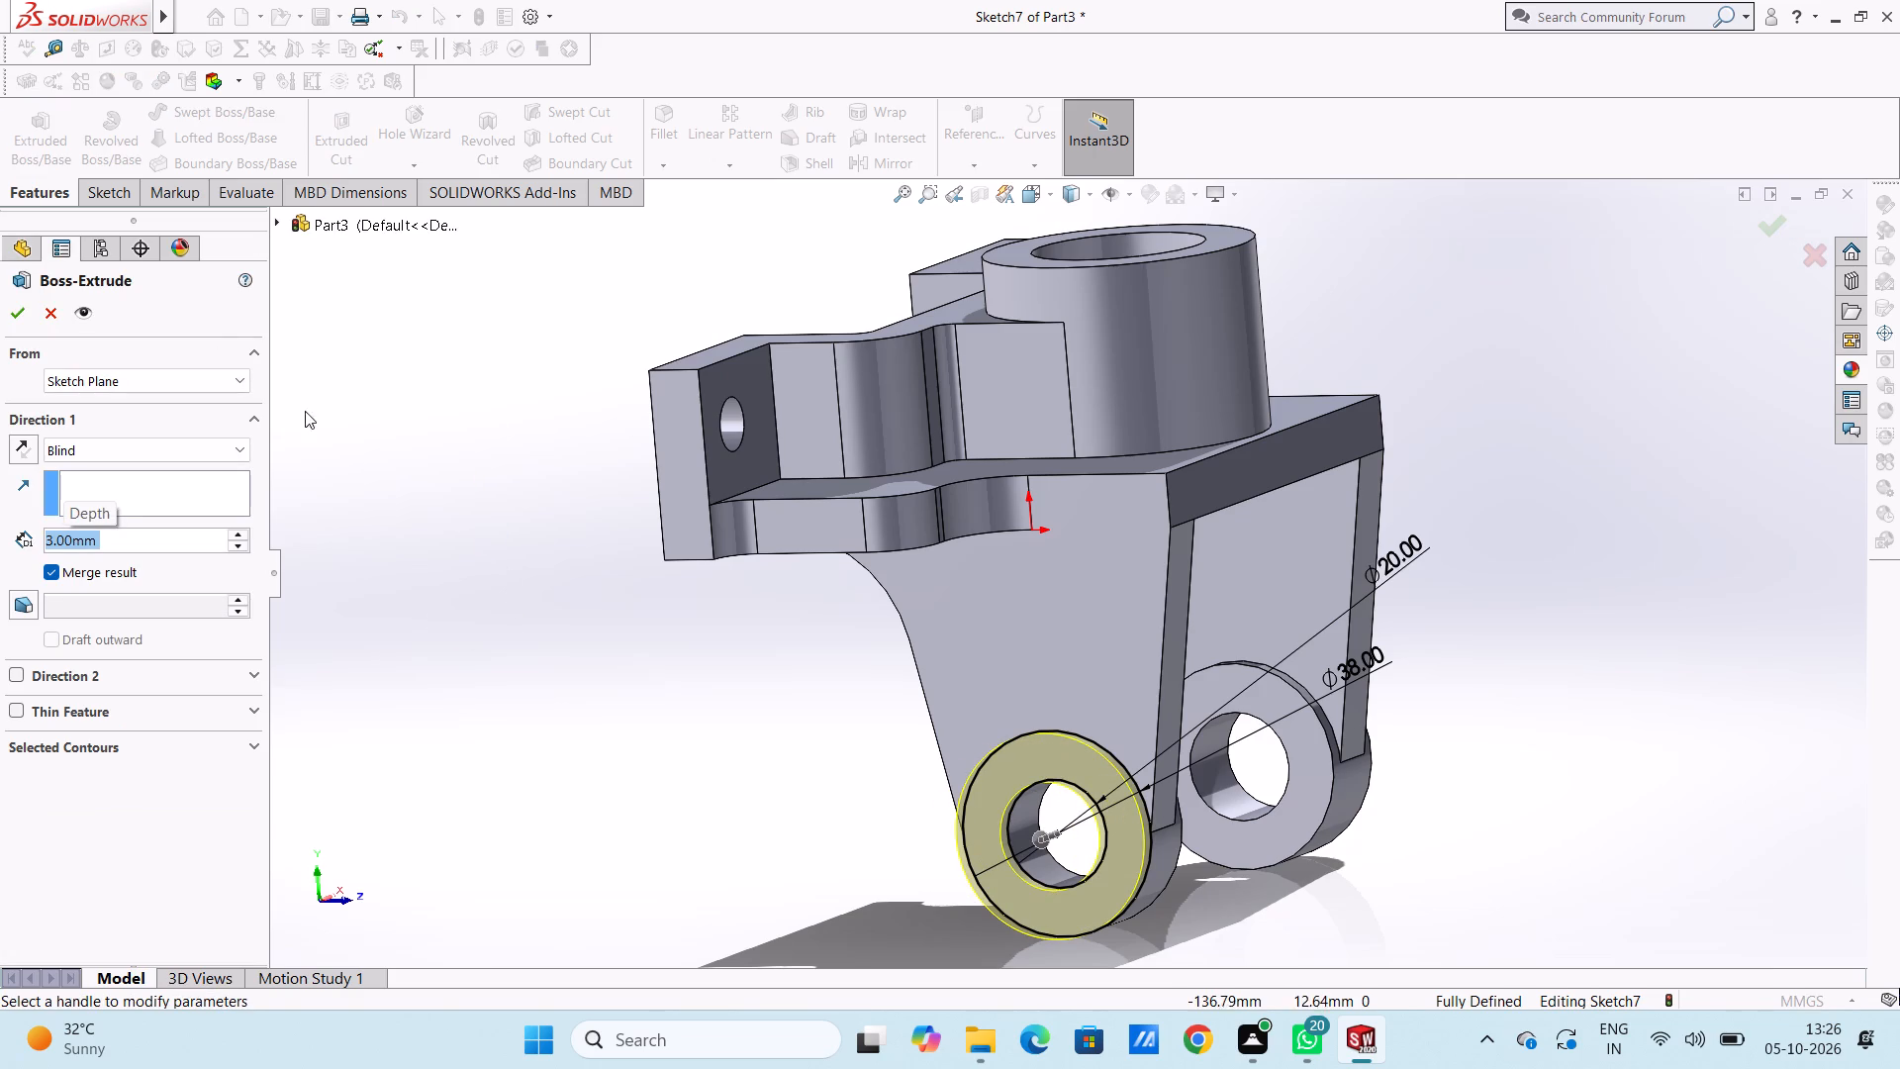
{"action": "left_click", "coordinate": [21, 306]}
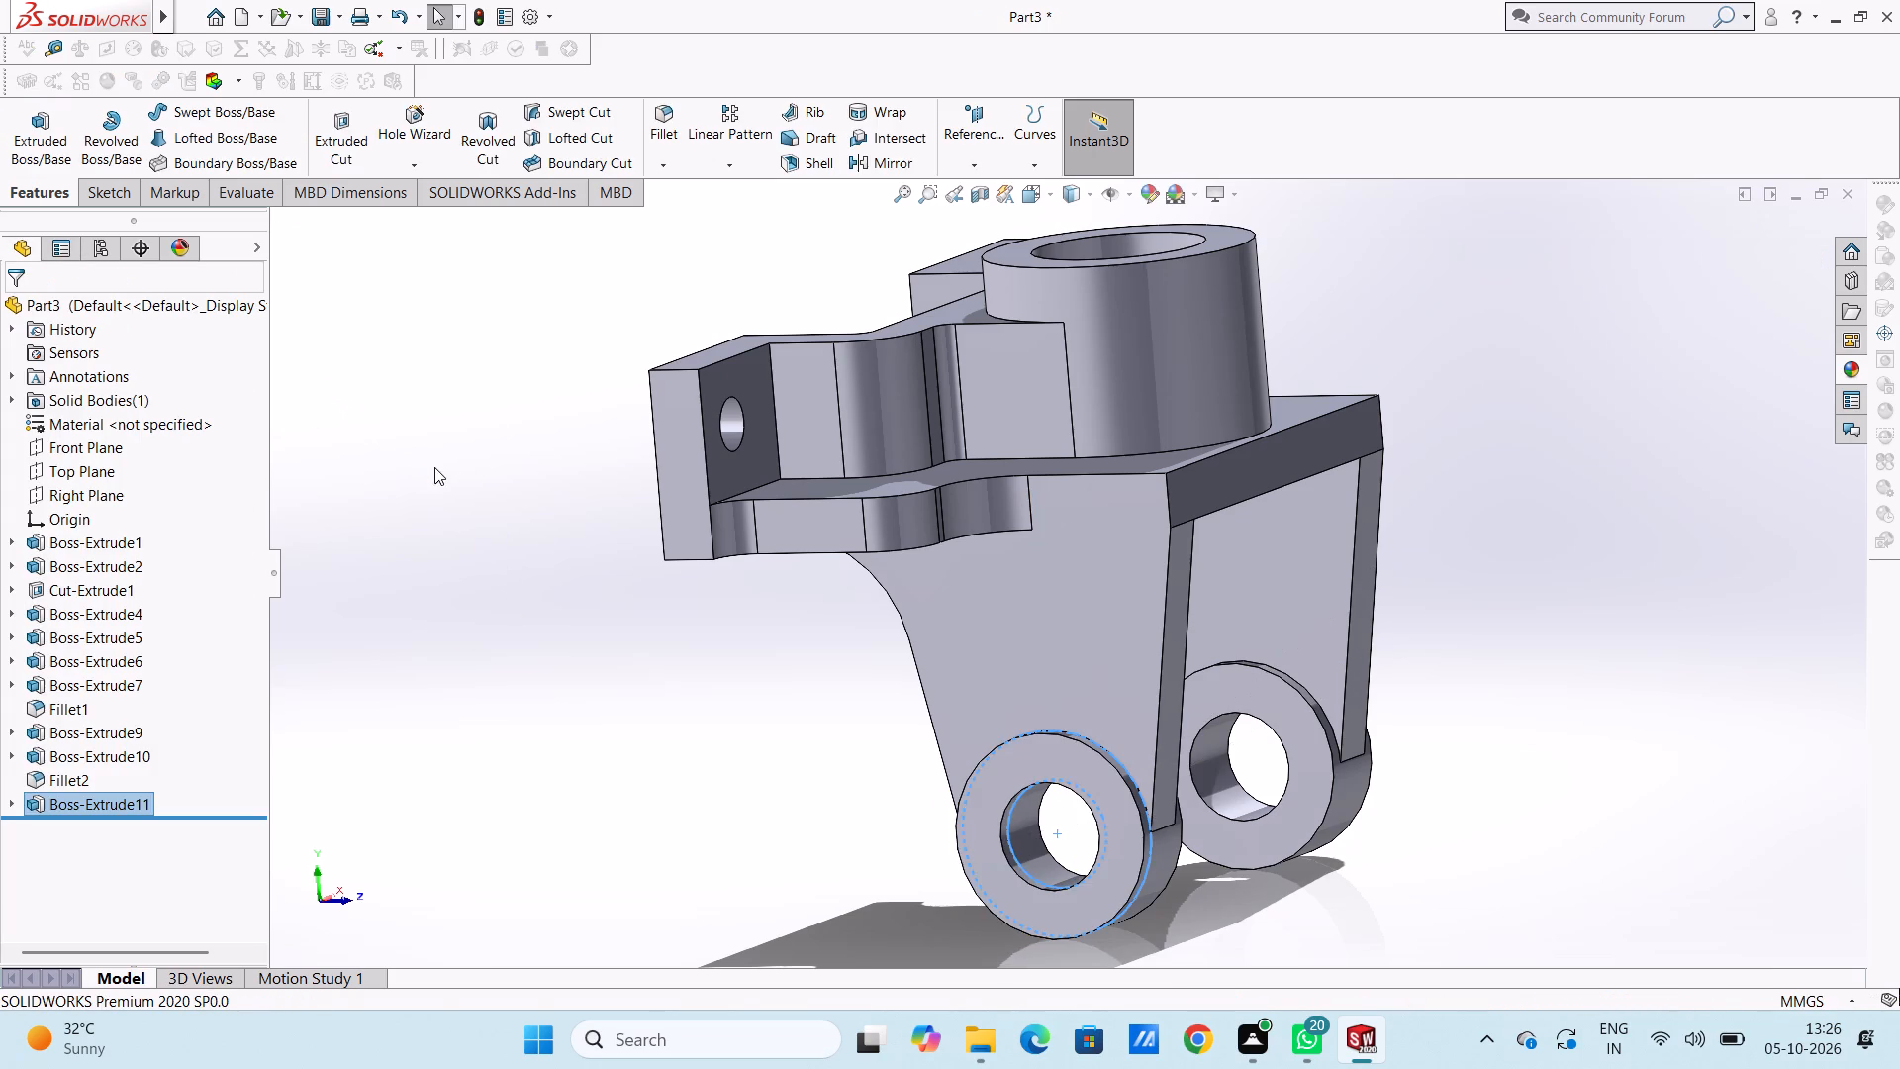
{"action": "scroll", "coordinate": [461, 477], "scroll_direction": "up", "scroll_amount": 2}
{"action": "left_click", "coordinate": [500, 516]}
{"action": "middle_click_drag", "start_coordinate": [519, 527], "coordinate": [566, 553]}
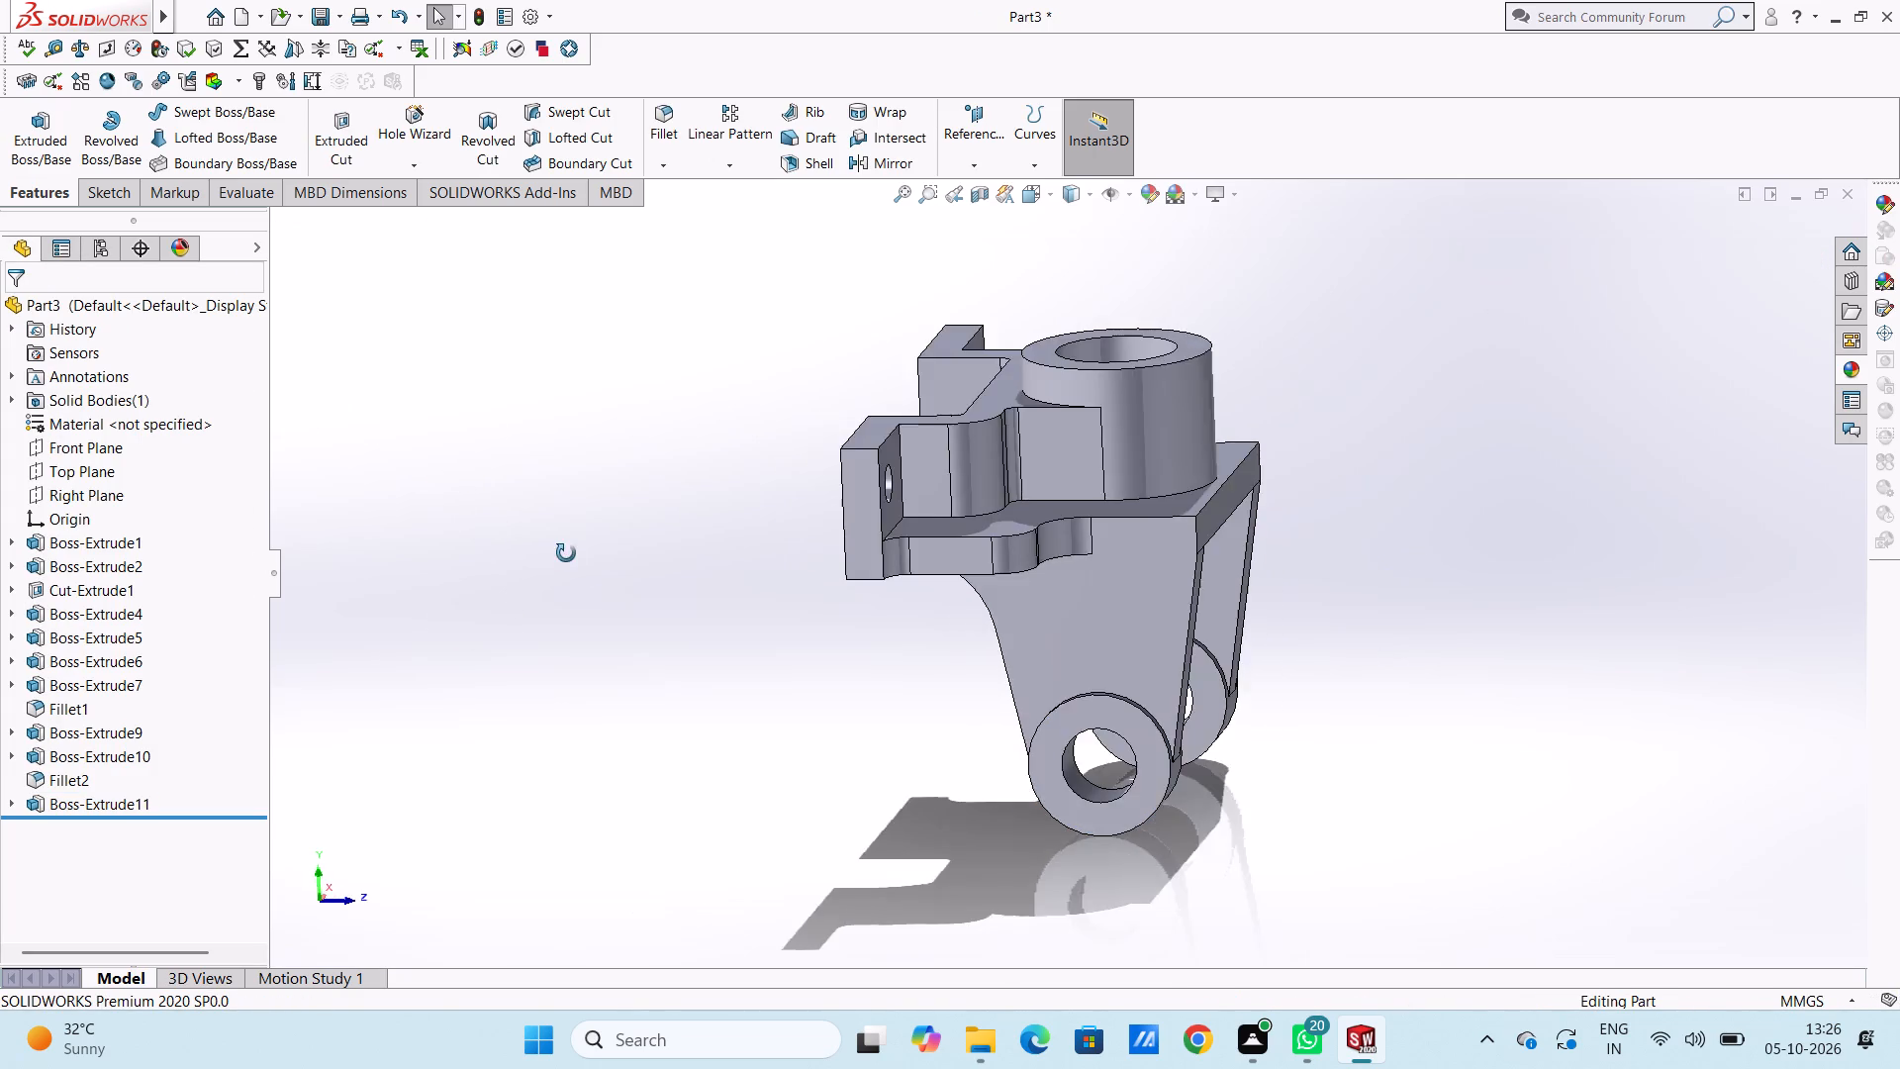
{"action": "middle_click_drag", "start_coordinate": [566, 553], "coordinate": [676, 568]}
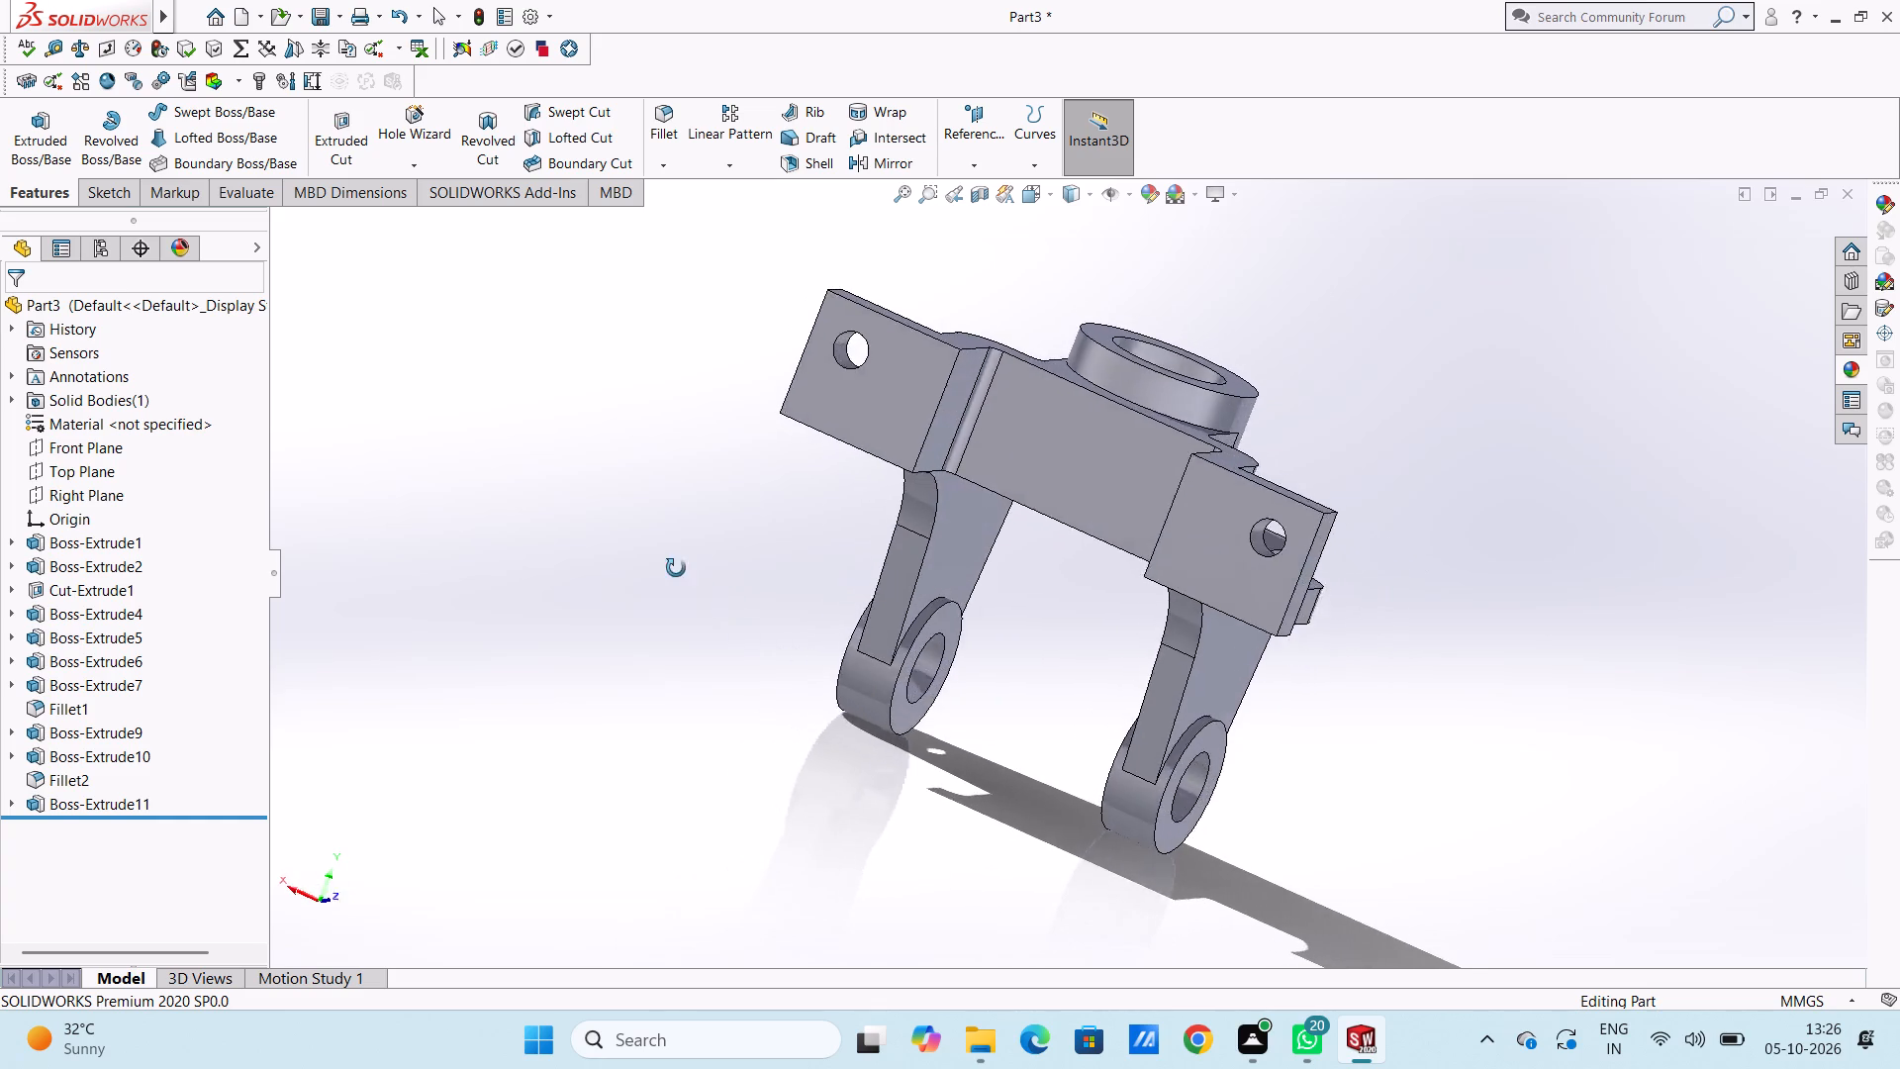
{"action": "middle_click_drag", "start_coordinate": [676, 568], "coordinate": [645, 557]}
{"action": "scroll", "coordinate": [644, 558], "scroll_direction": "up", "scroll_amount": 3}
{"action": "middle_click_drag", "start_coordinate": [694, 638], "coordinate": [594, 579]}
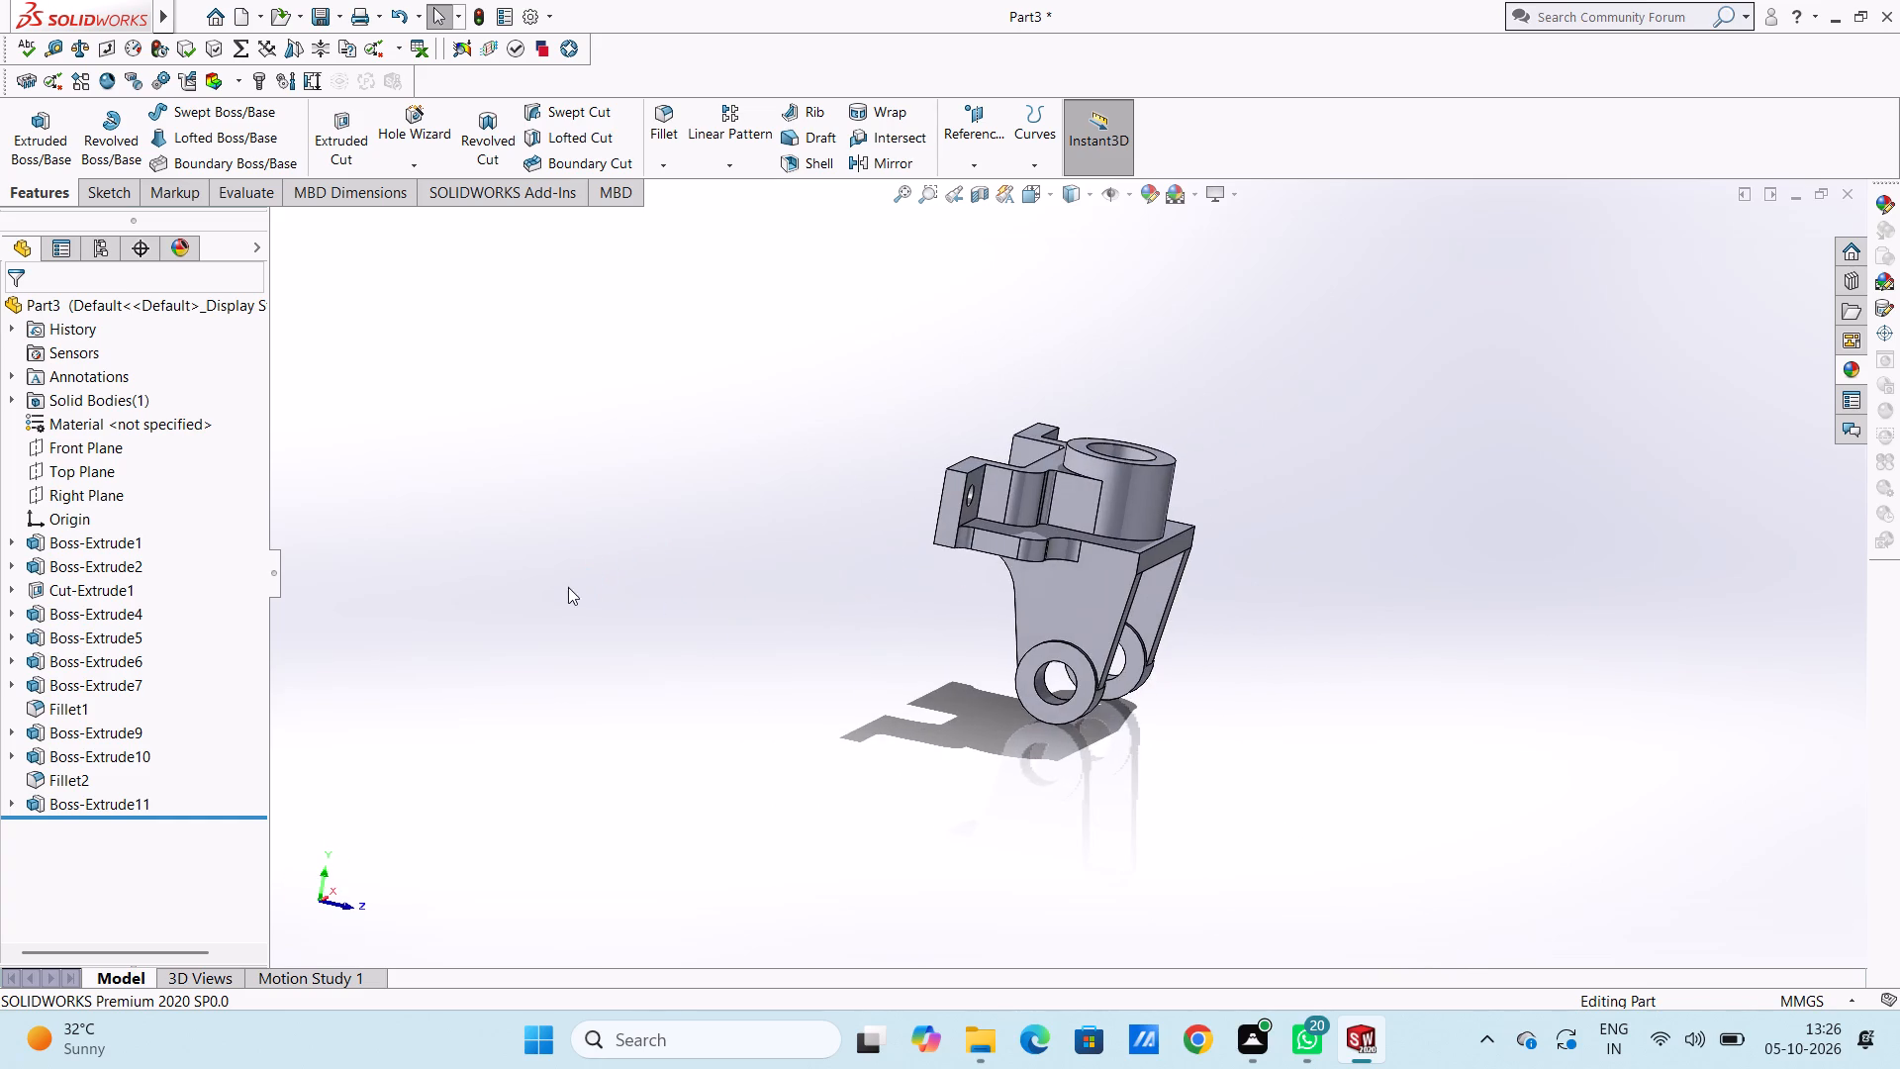
Examine the bracket's boss, arms, base plate and both ringed webs from several sides, finishing in the isometric view.
{"action": "middle_click_drag", "start_coordinate": [818, 782], "coordinate": [481, 788]}
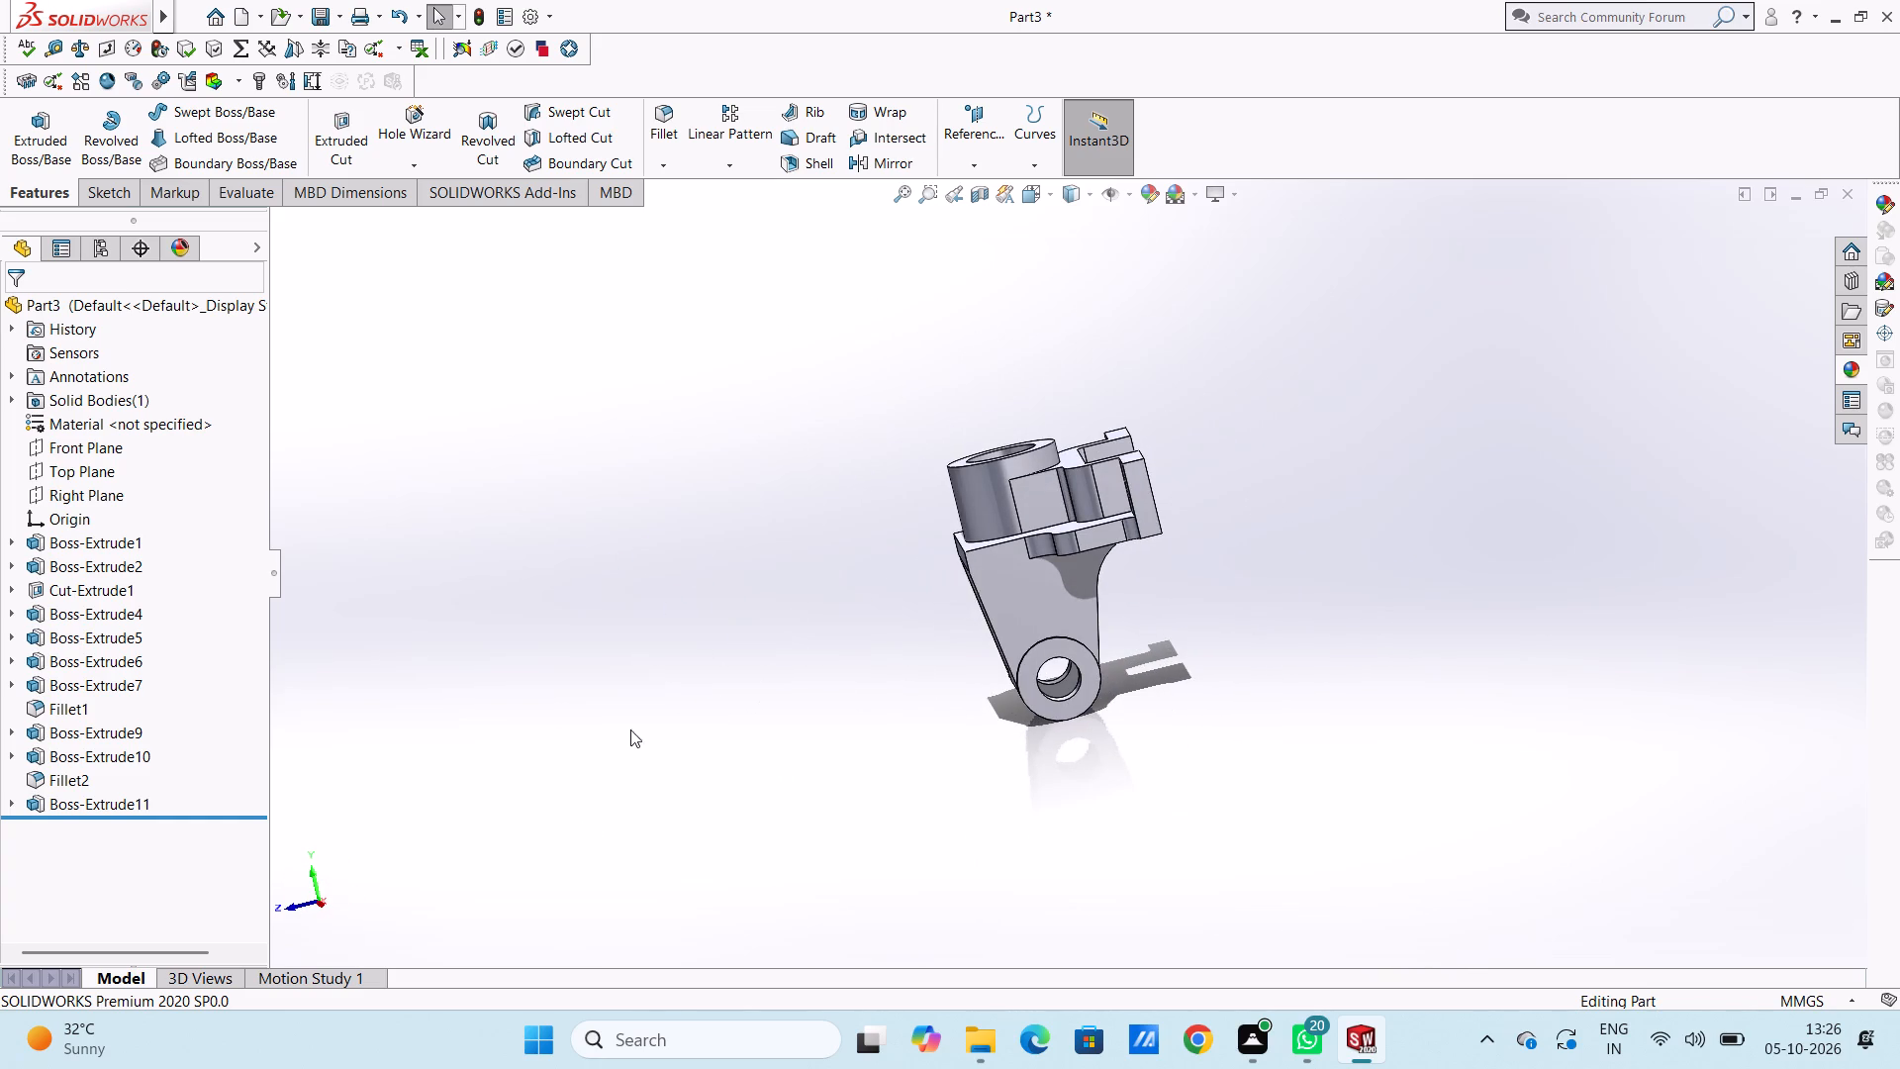
{"action": "middle_click_drag", "start_coordinate": [1274, 577], "coordinate": [1529, 729]}
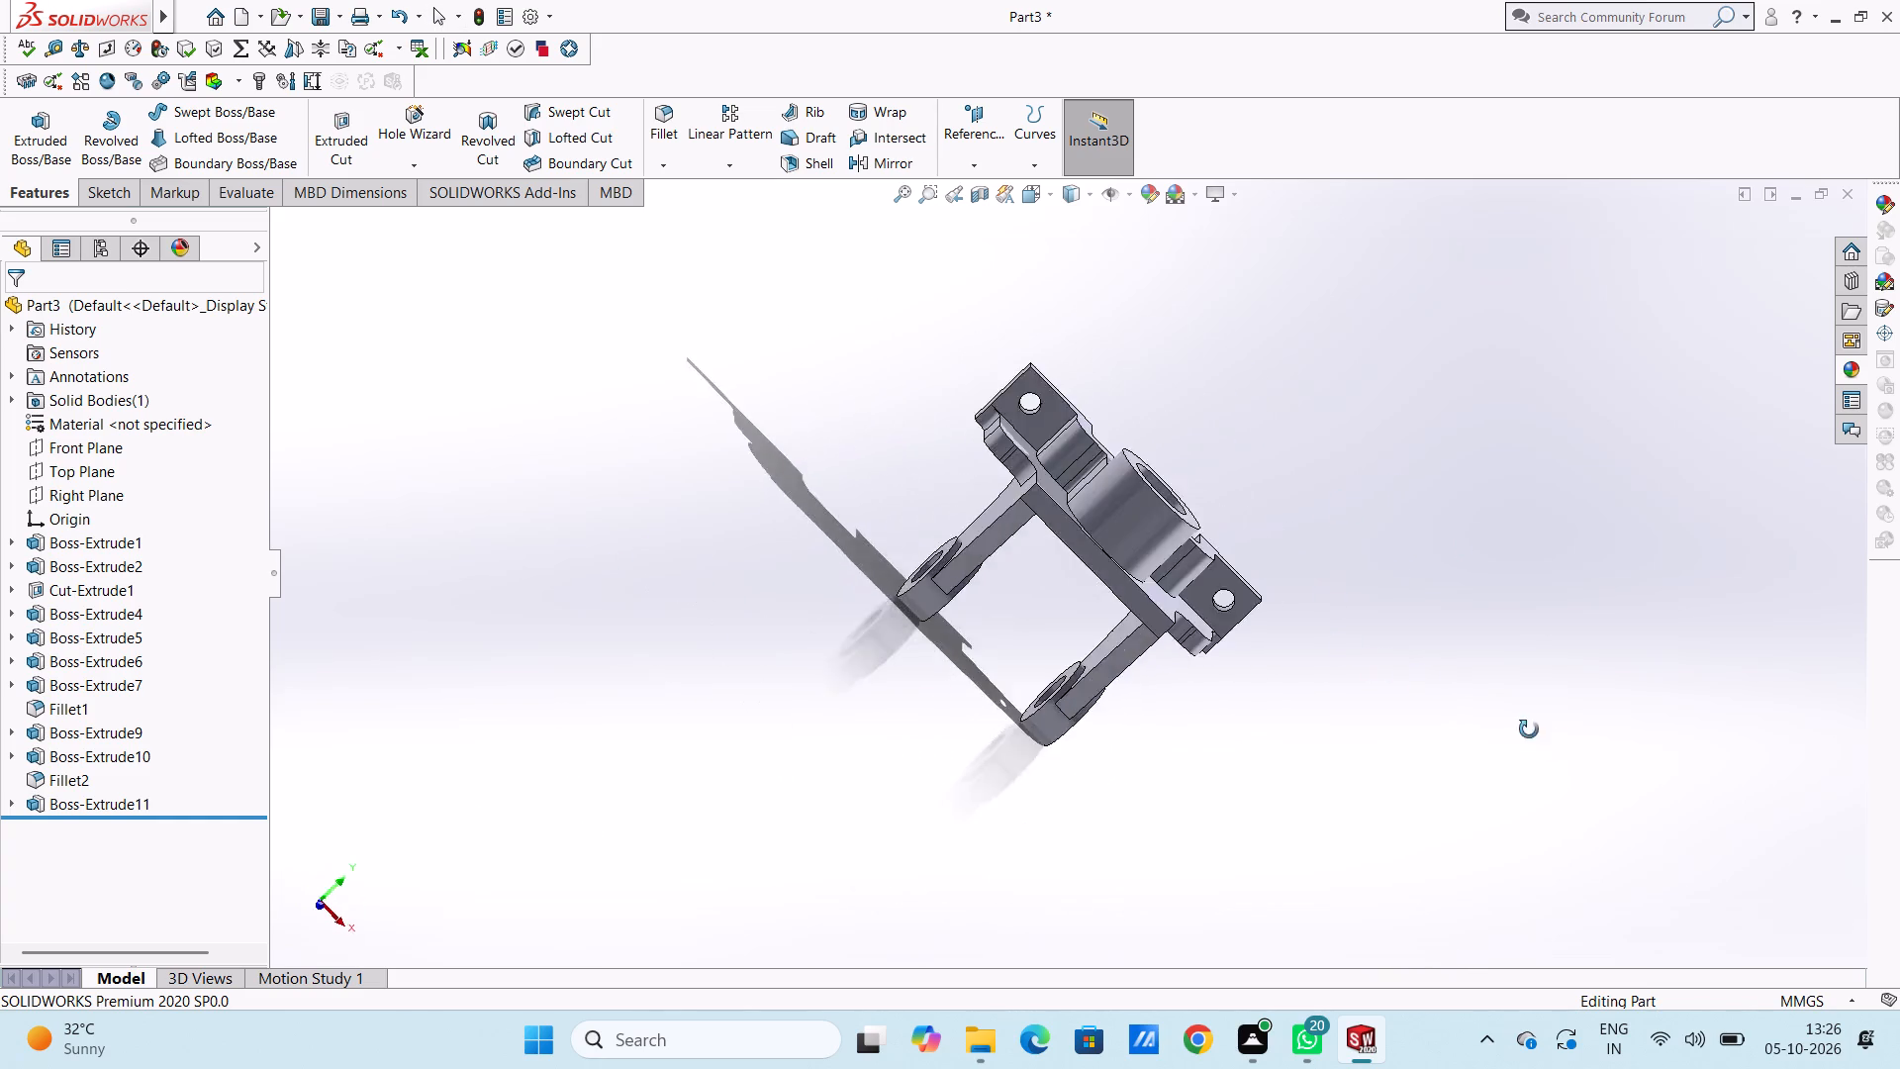
{"action": "middle_click_drag", "start_coordinate": [1529, 729], "coordinate": [1281, 739]}
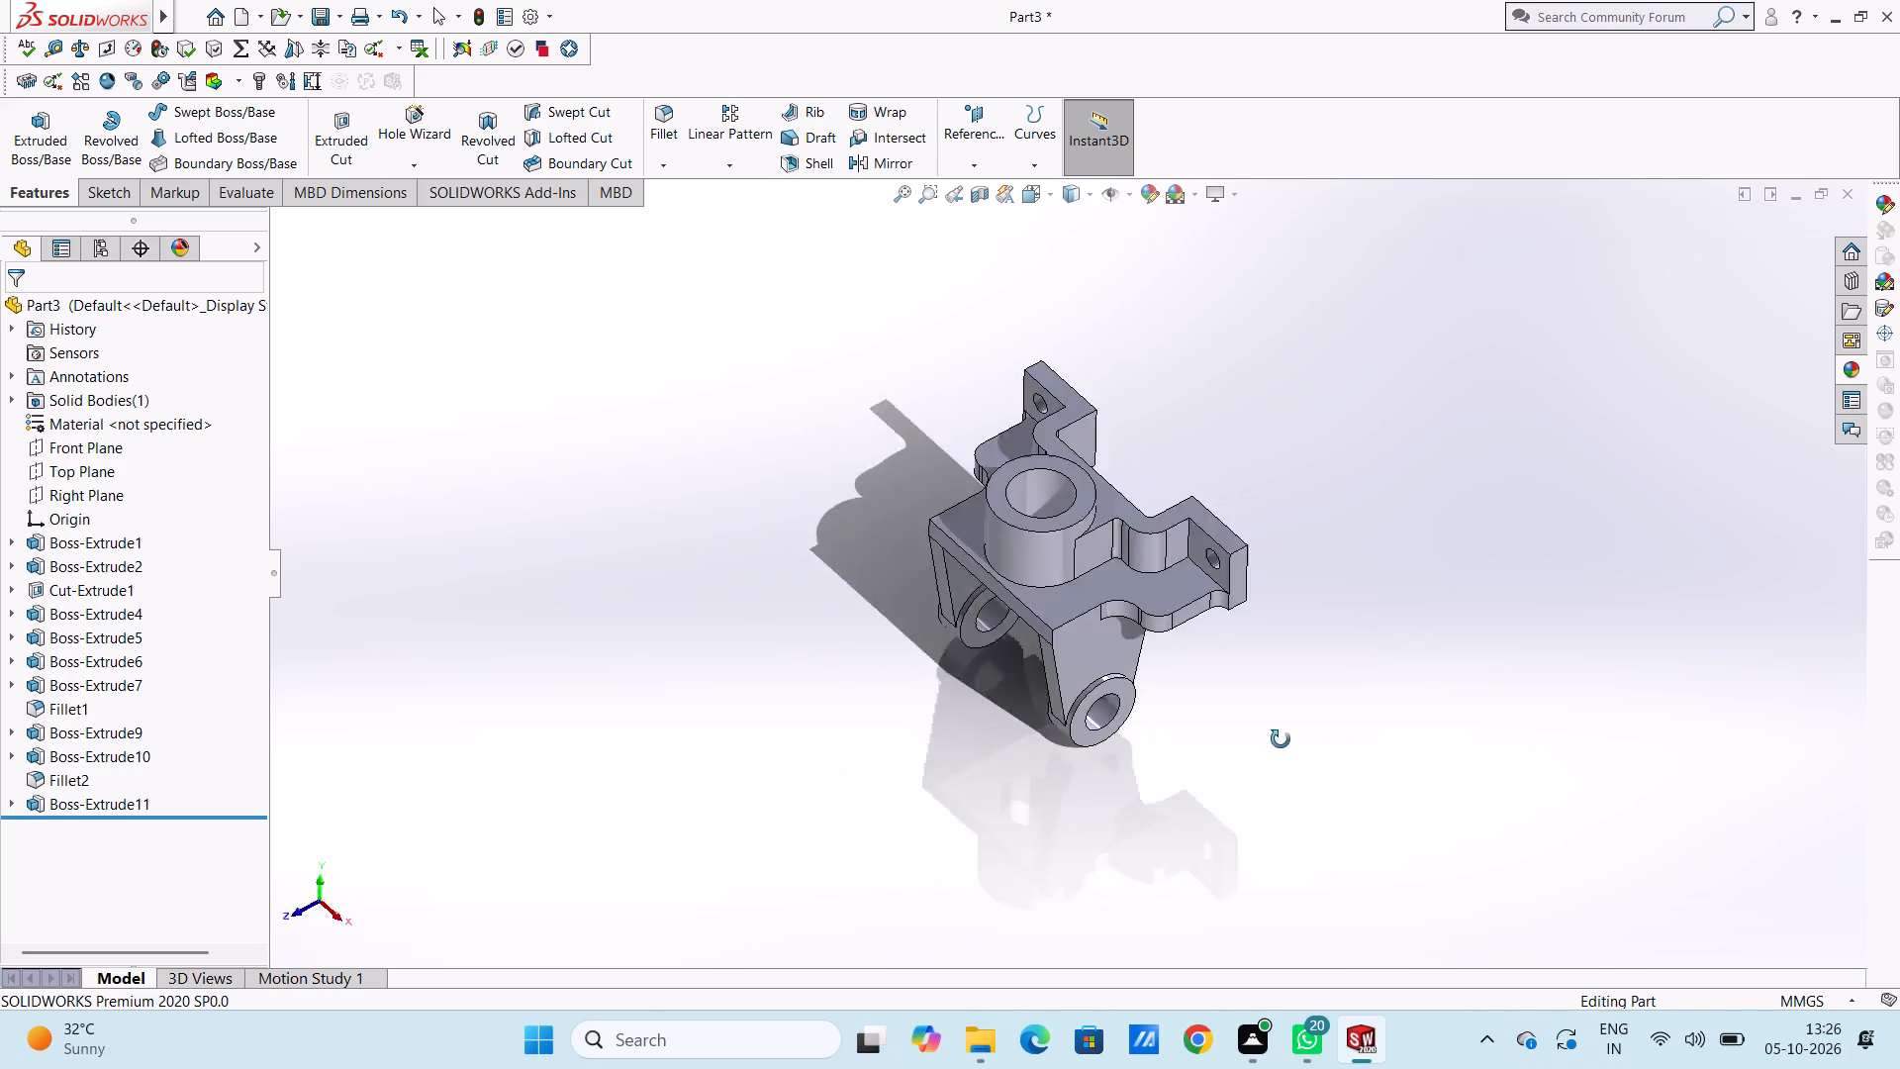
{"action": "middle_click_drag", "start_coordinate": [1281, 739], "coordinate": [1279, 706]}
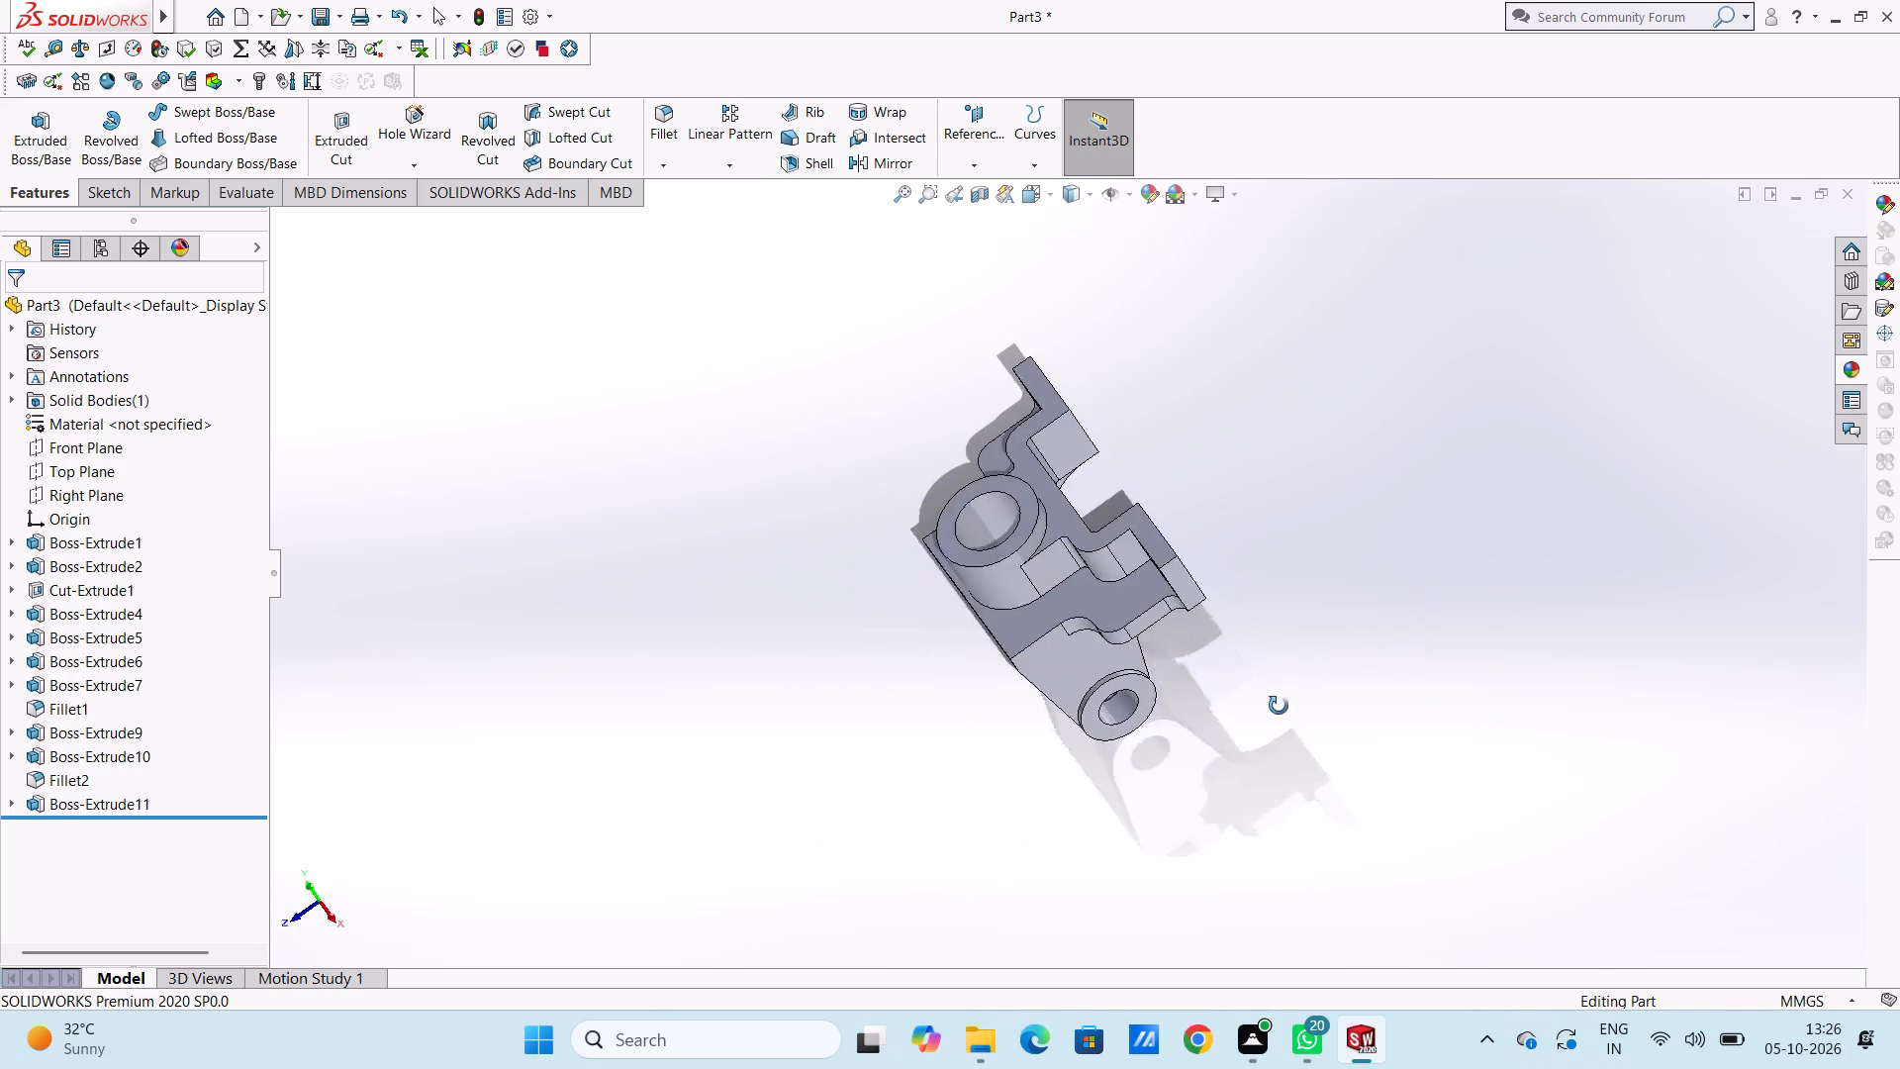
{"action": "middle_click_drag", "start_coordinate": [1279, 706], "coordinate": [1284, 772]}
{"action": "middle_click_drag", "start_coordinate": [1263, 534], "coordinate": [1373, 362]}
{"action": "scroll", "coordinate": [1374, 406], "scroll_direction": "down", "scroll_amount": 1}
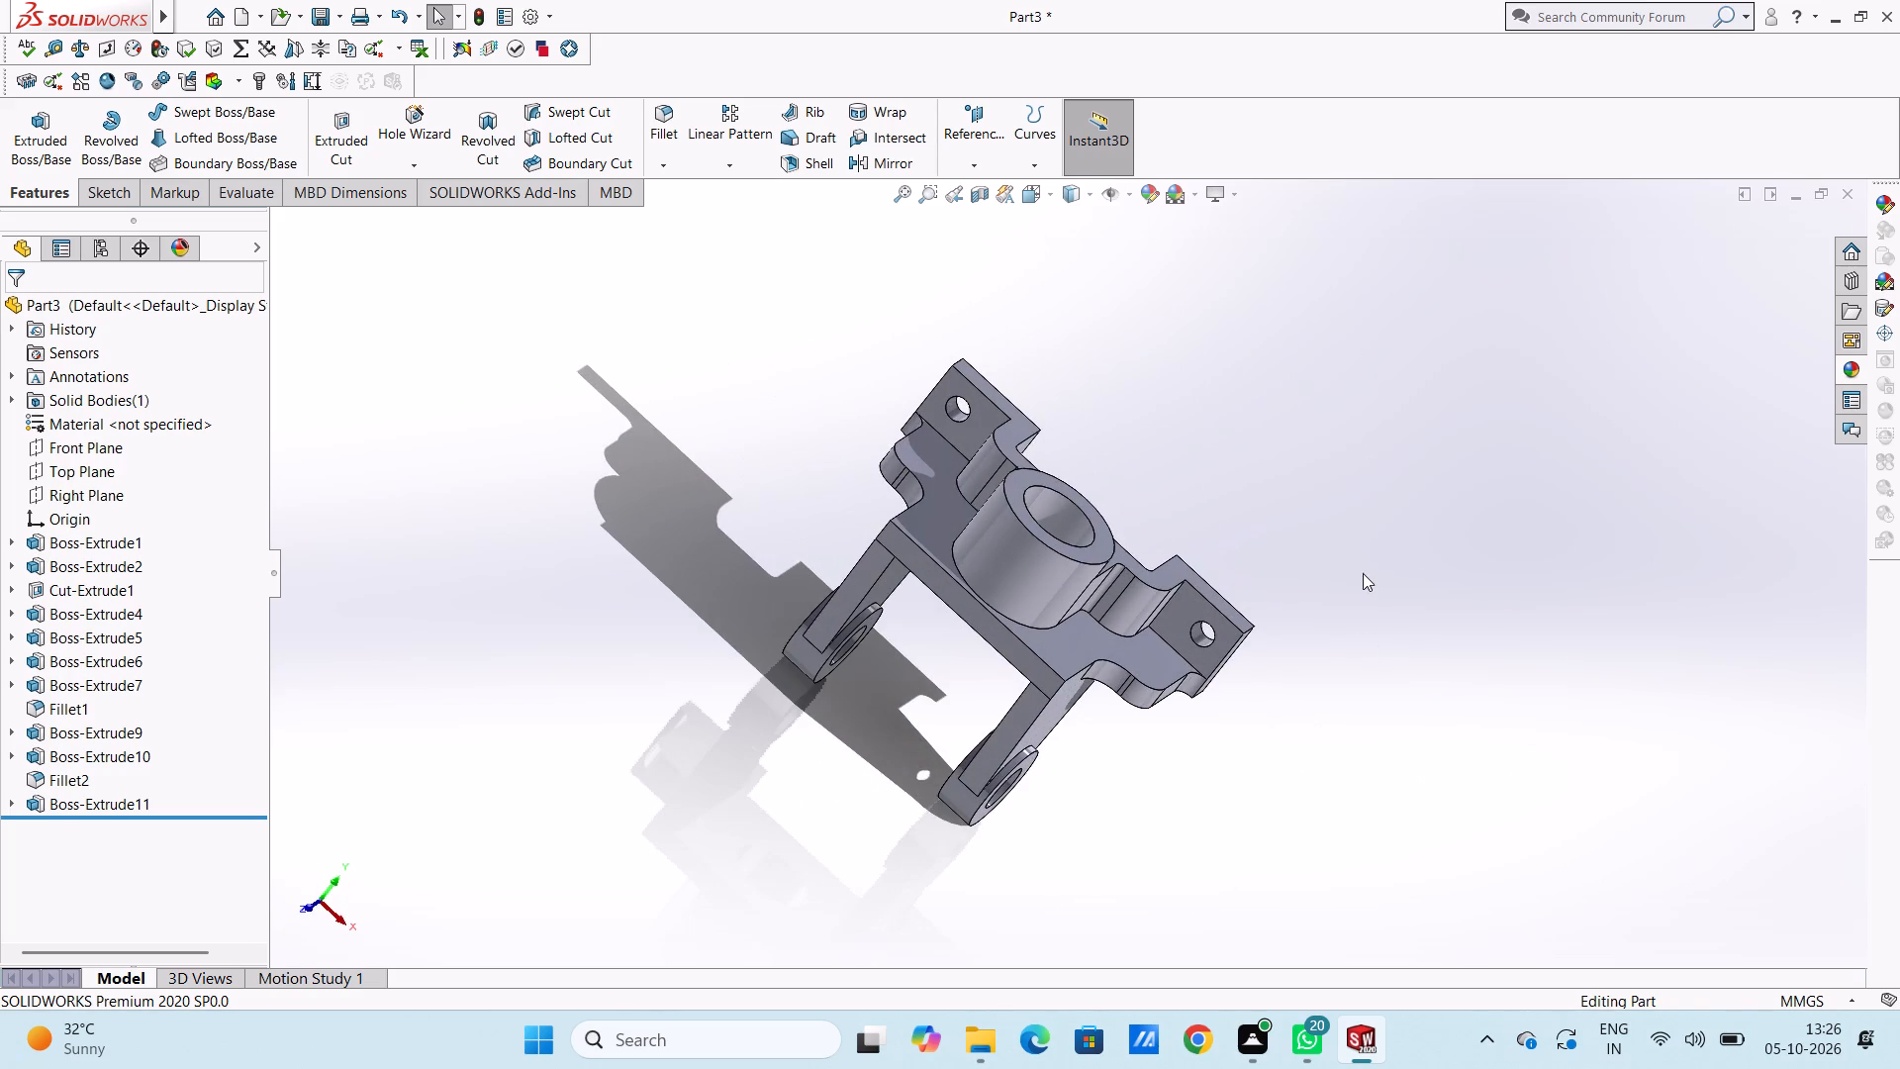
{"action": "middle_click_drag", "start_coordinate": [1349, 618], "coordinate": [1339, 569]}
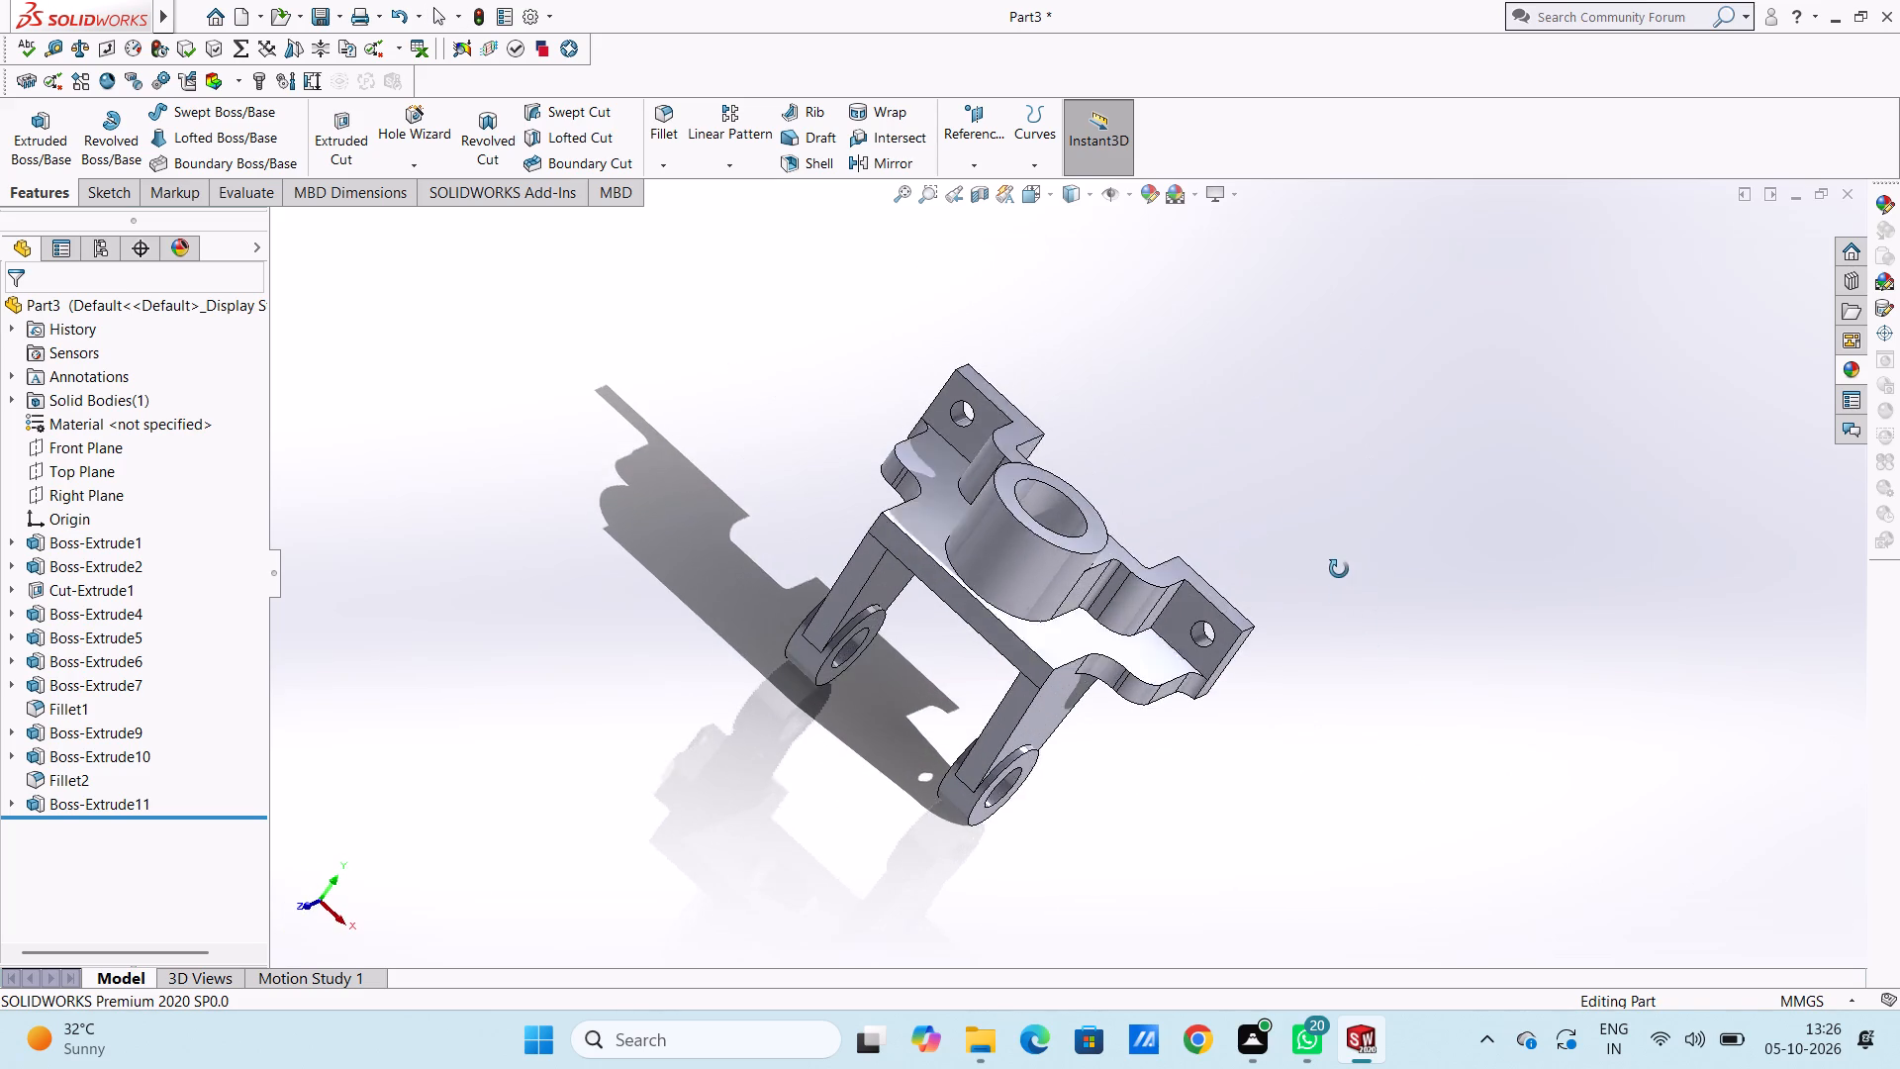
{"action": "middle_click_drag", "start_coordinate": [1339, 569], "coordinate": [1234, 483]}
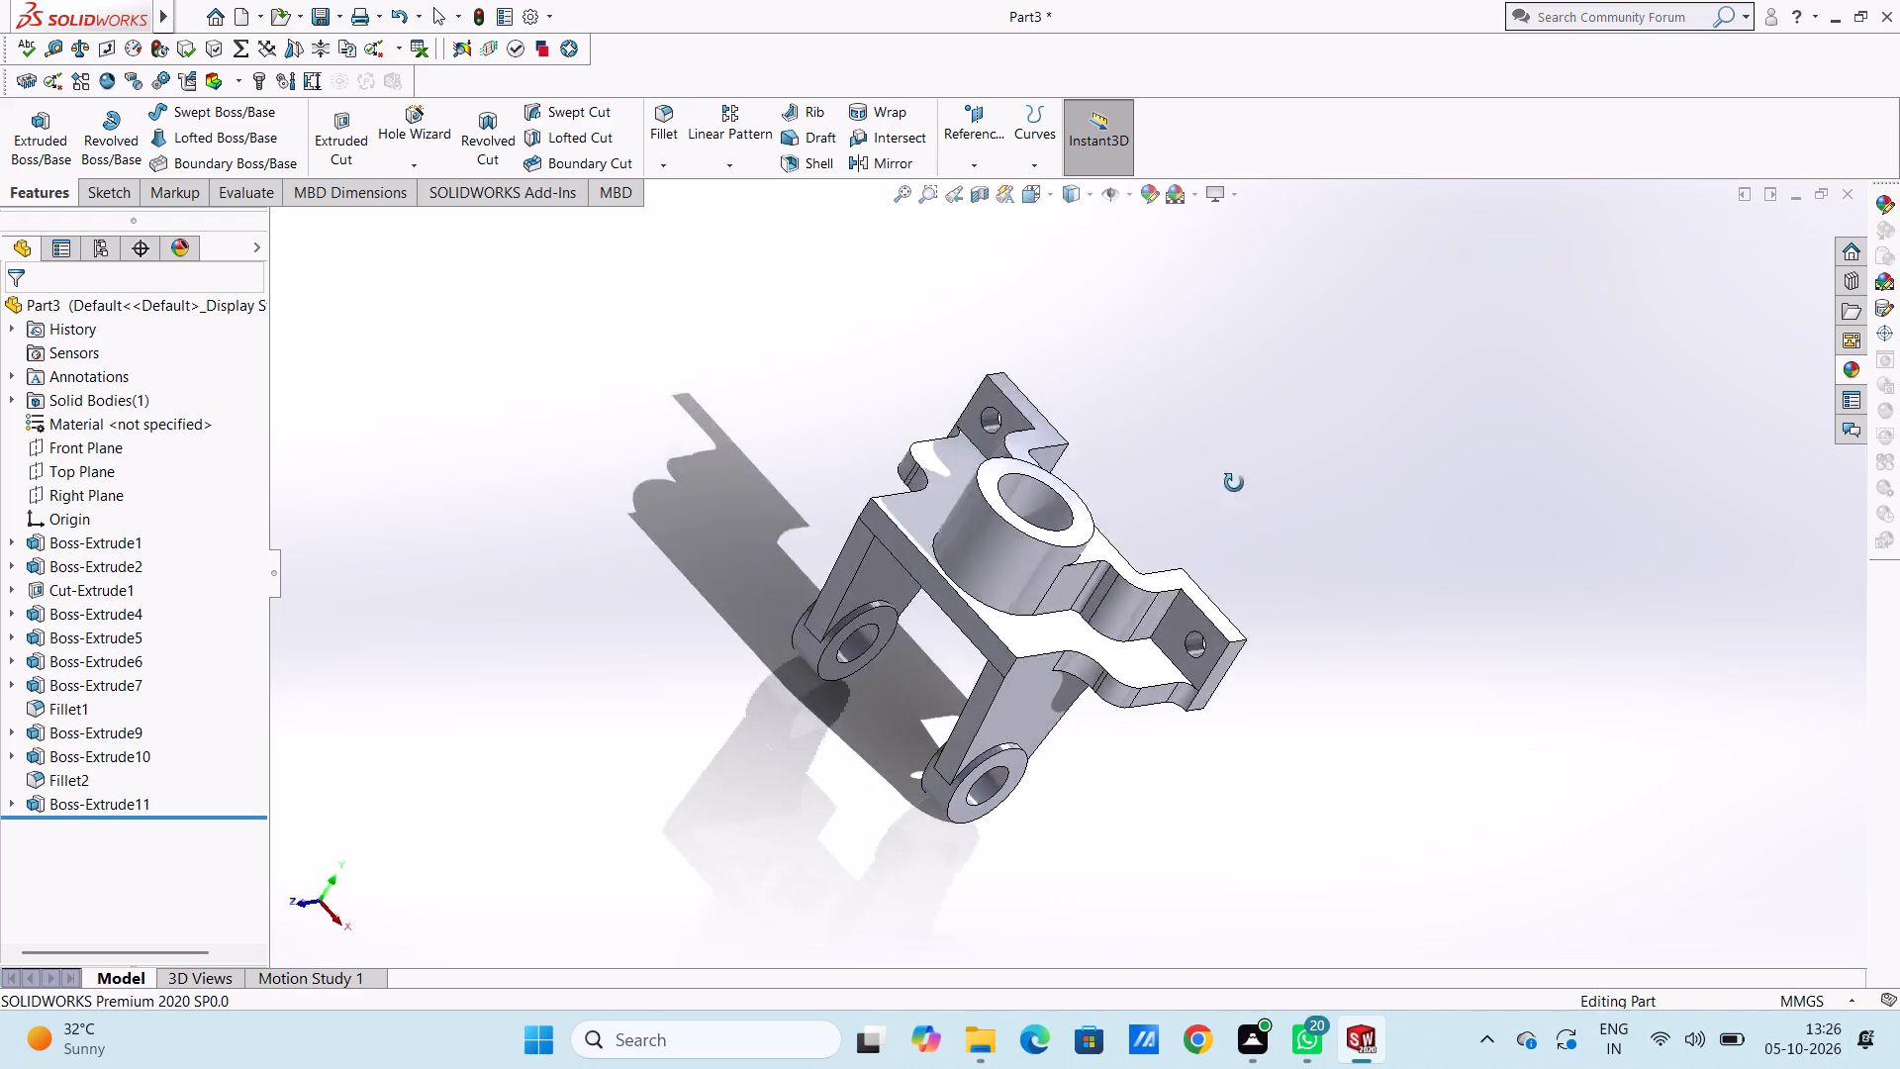
{"action": "middle_click_drag", "start_coordinate": [1234, 483], "coordinate": [1212, 438]}
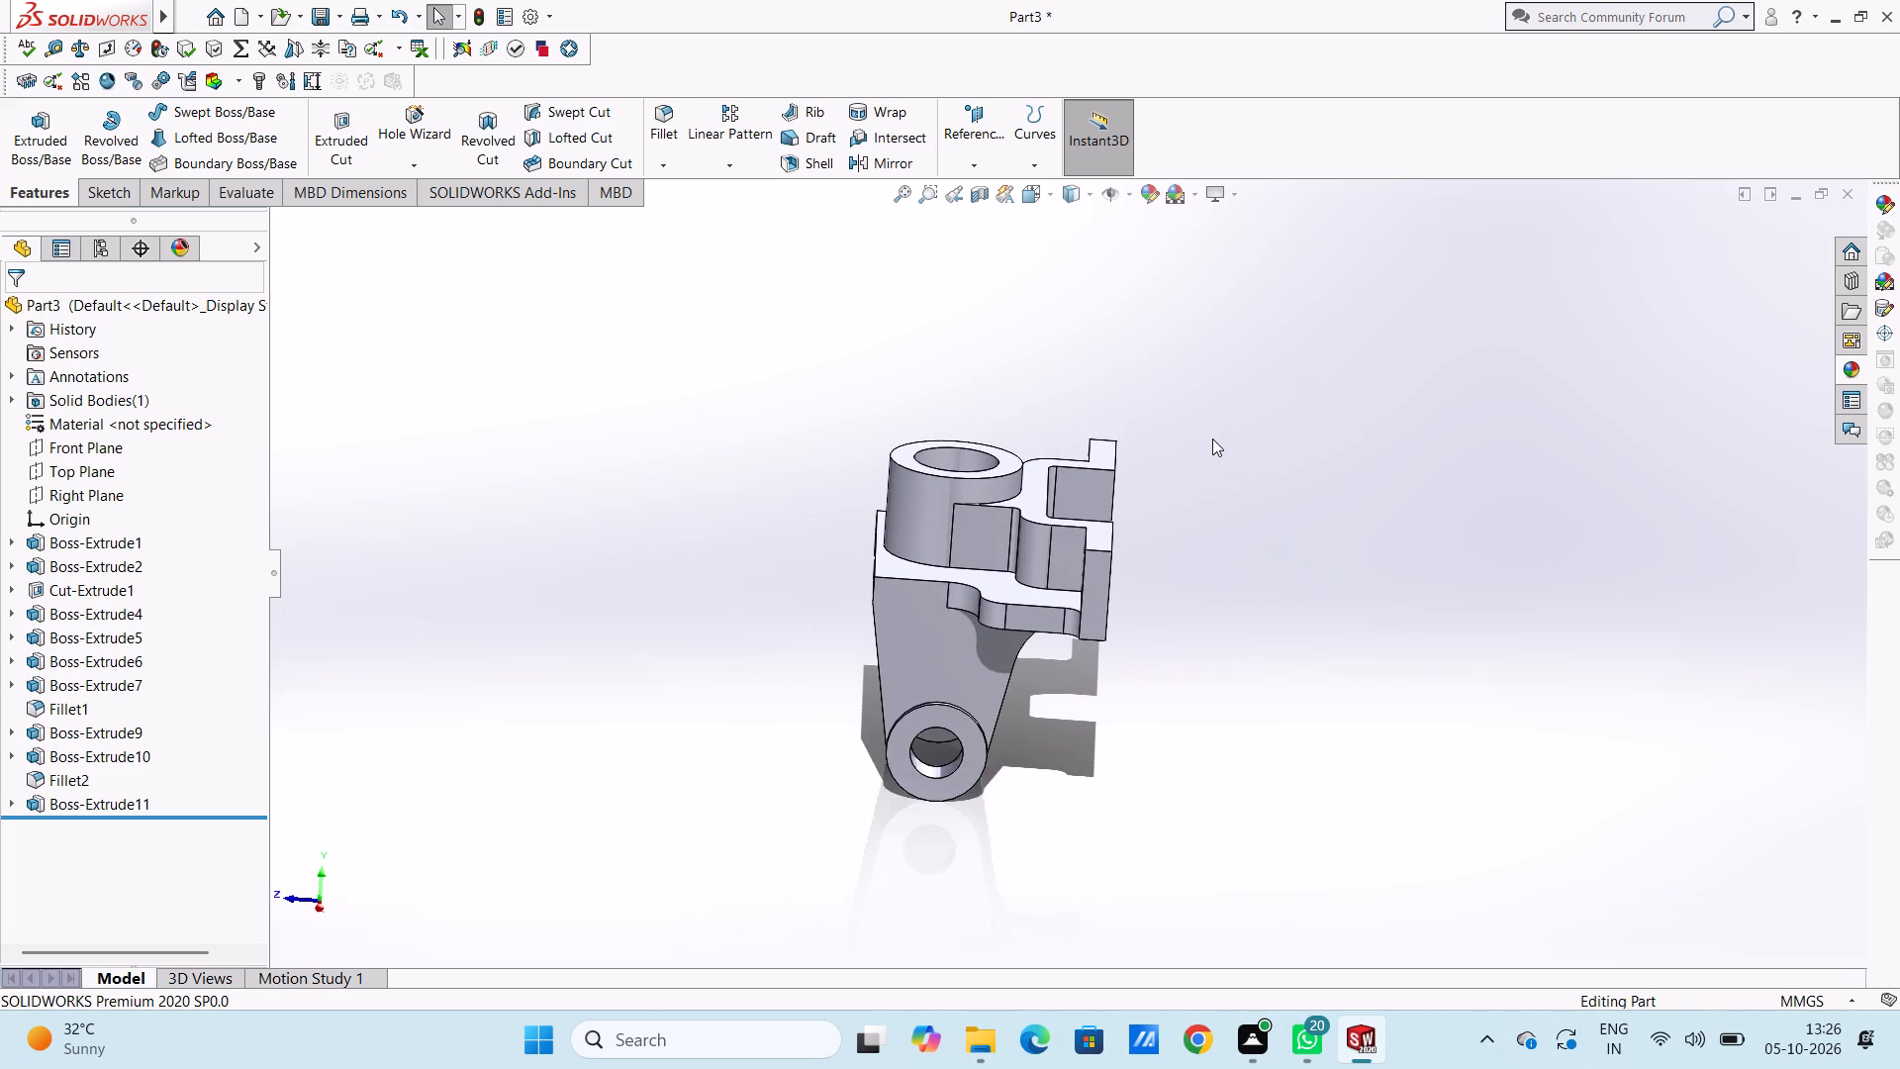
{"action": "key", "text": "ctrl+7"}
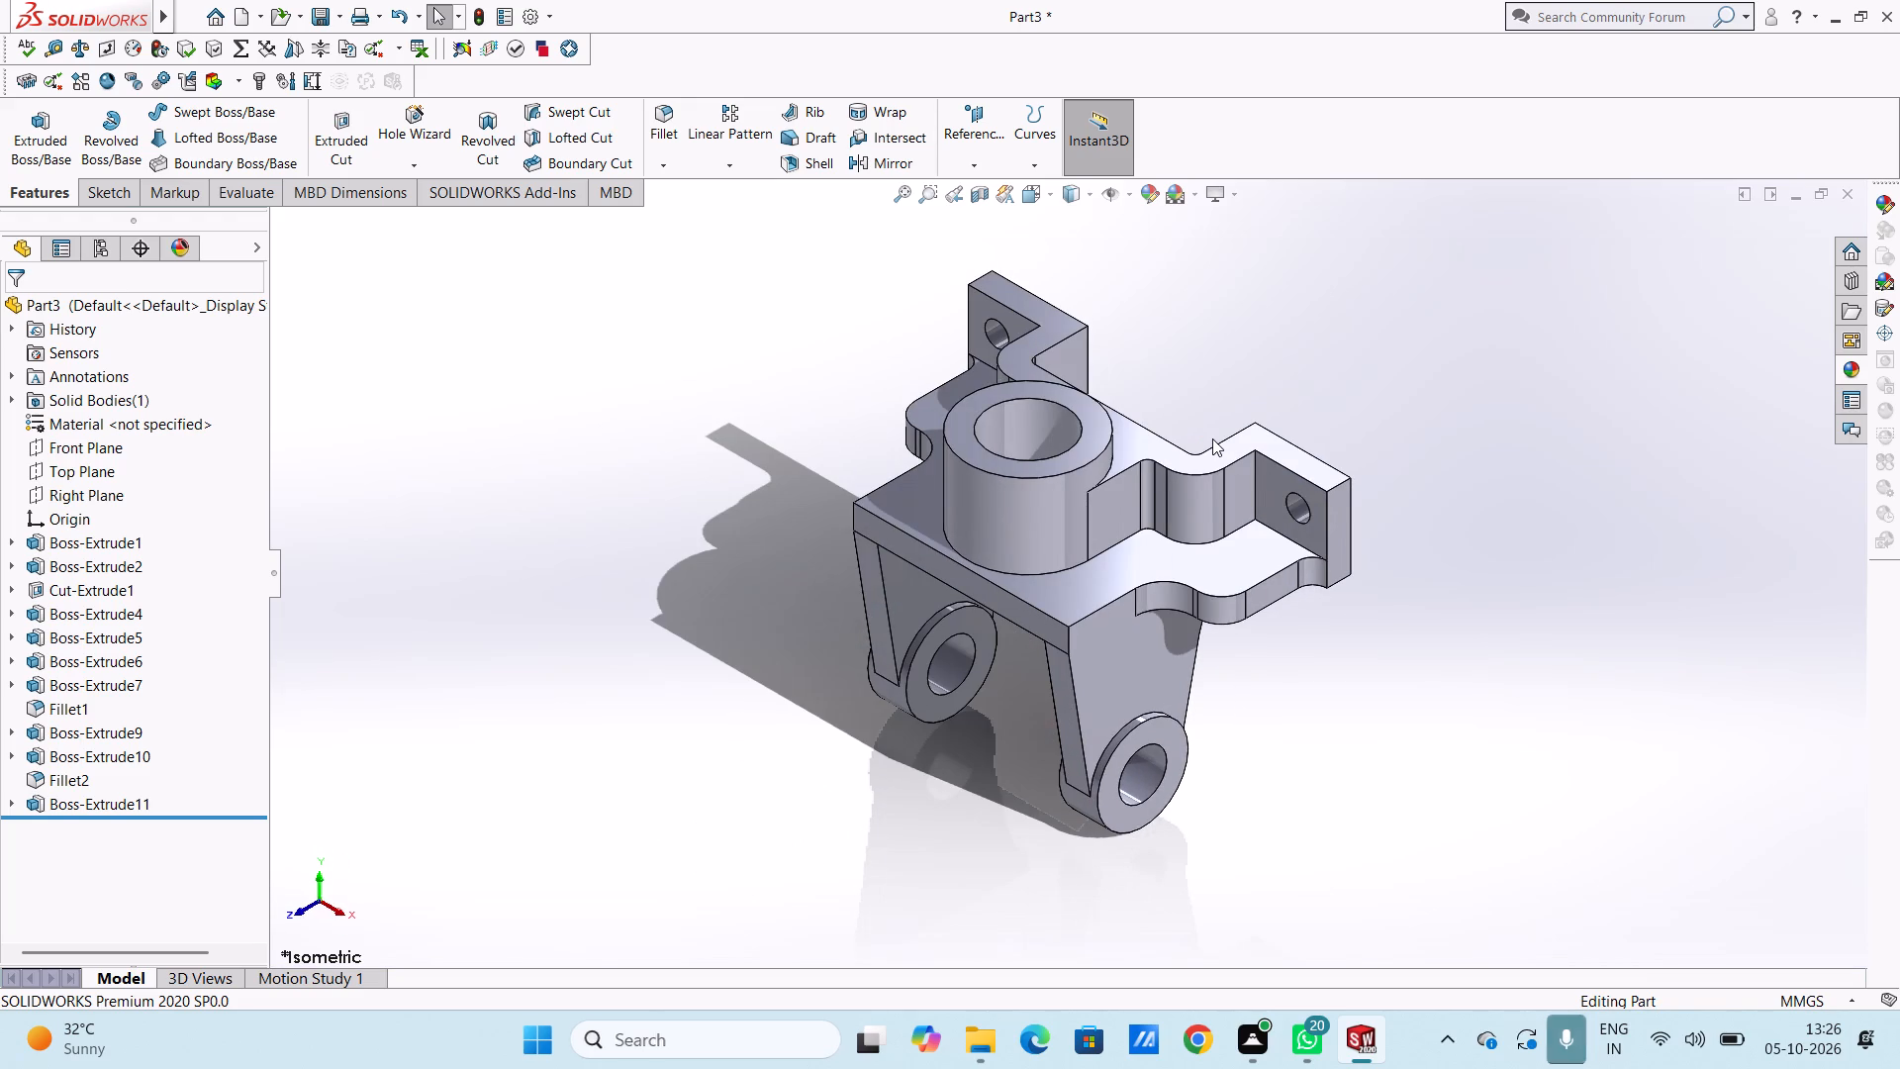
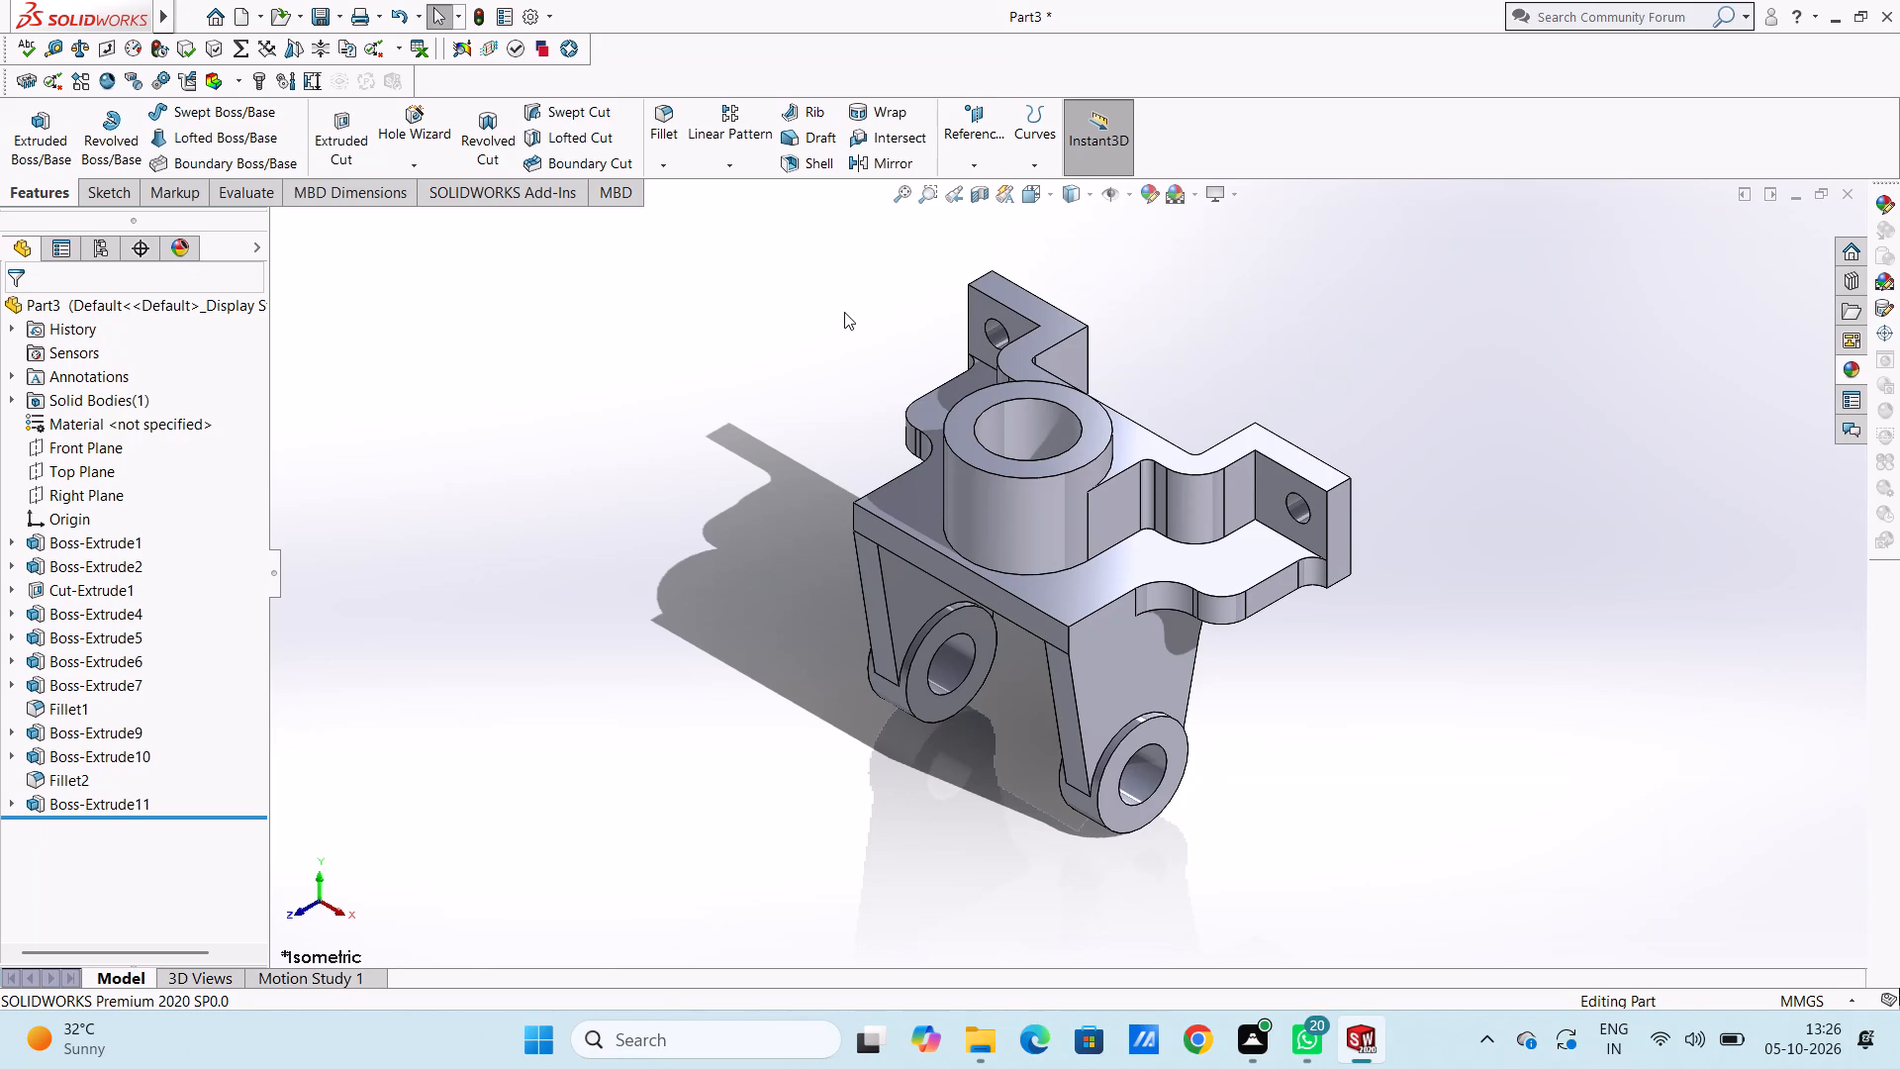
Examine the bracket's interior with a temporary section view parallel to the Front Plane, sweeping the cutting plane through the body.
{"action": "scroll", "coordinate": [844, 312], "scroll_direction": "up", "scroll_amount": 1}
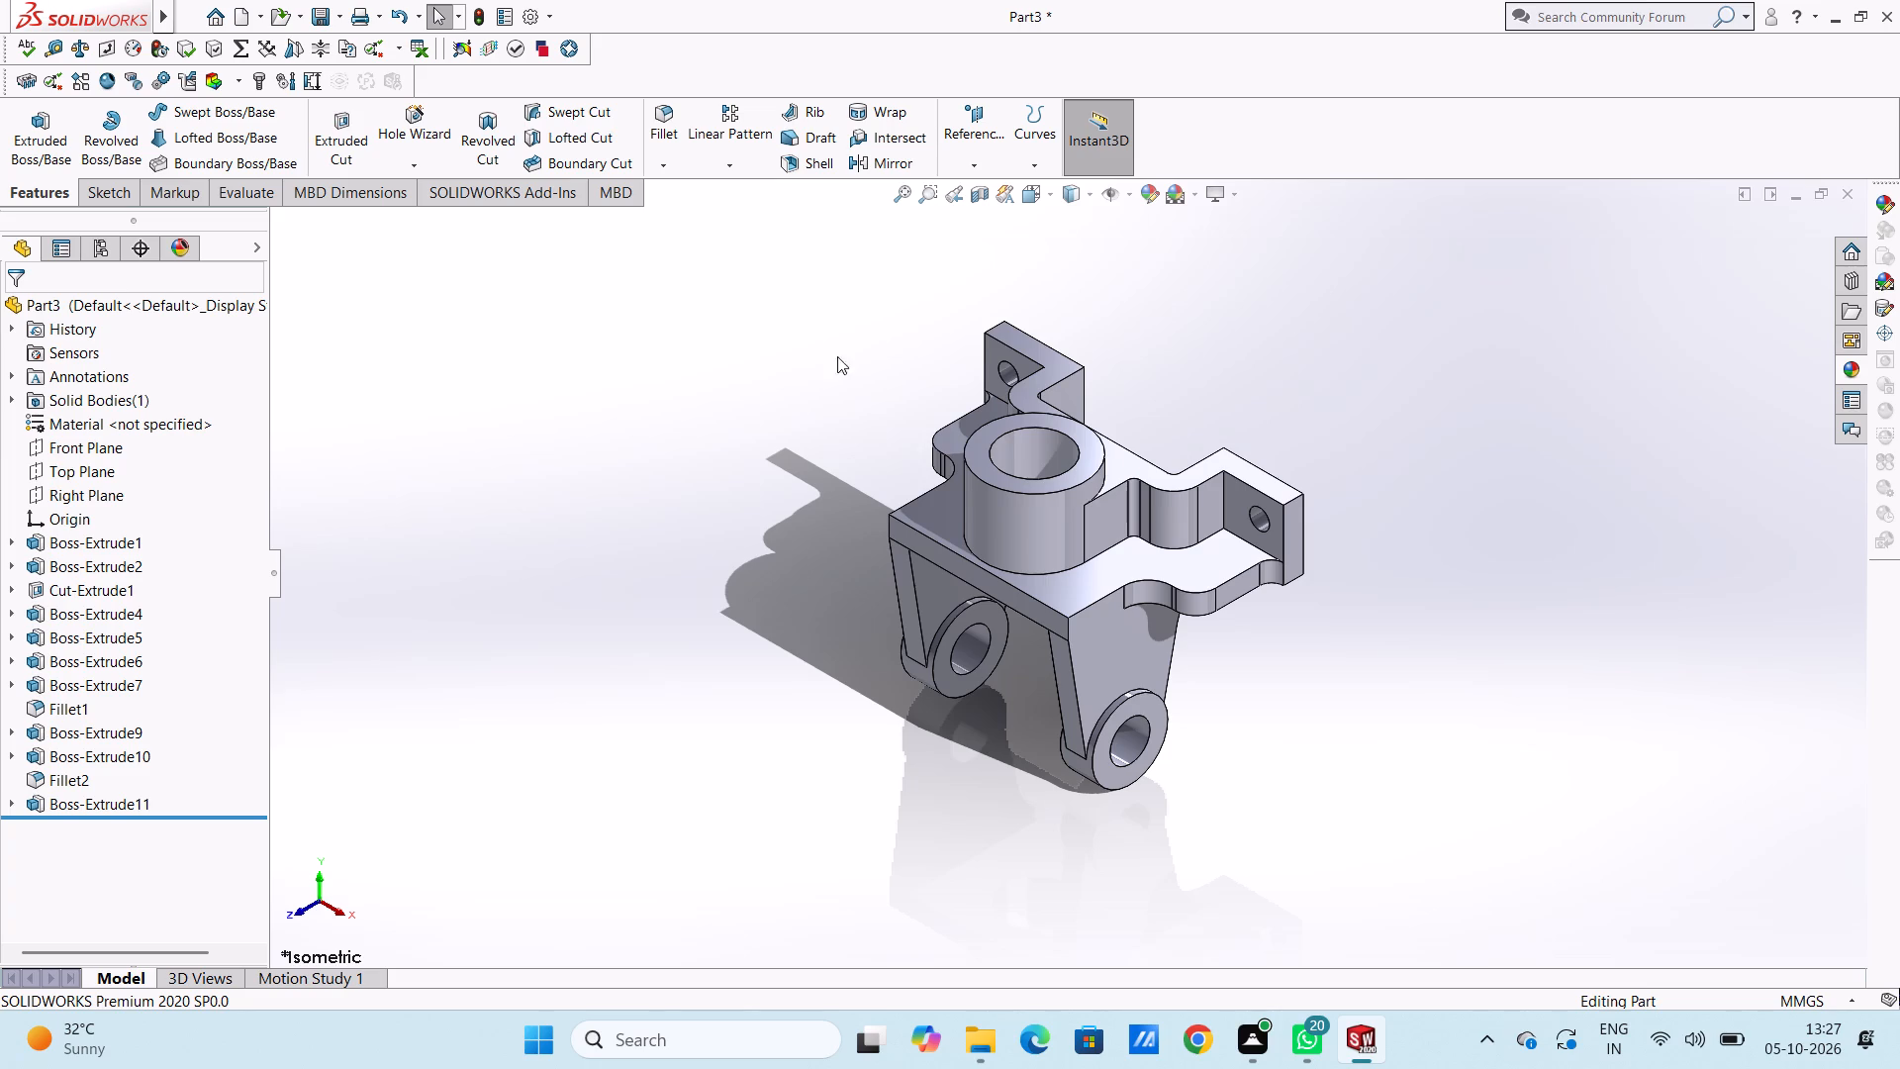
{"action": "scroll", "coordinate": [837, 369], "scroll_direction": "up", "scroll_amount": 1}
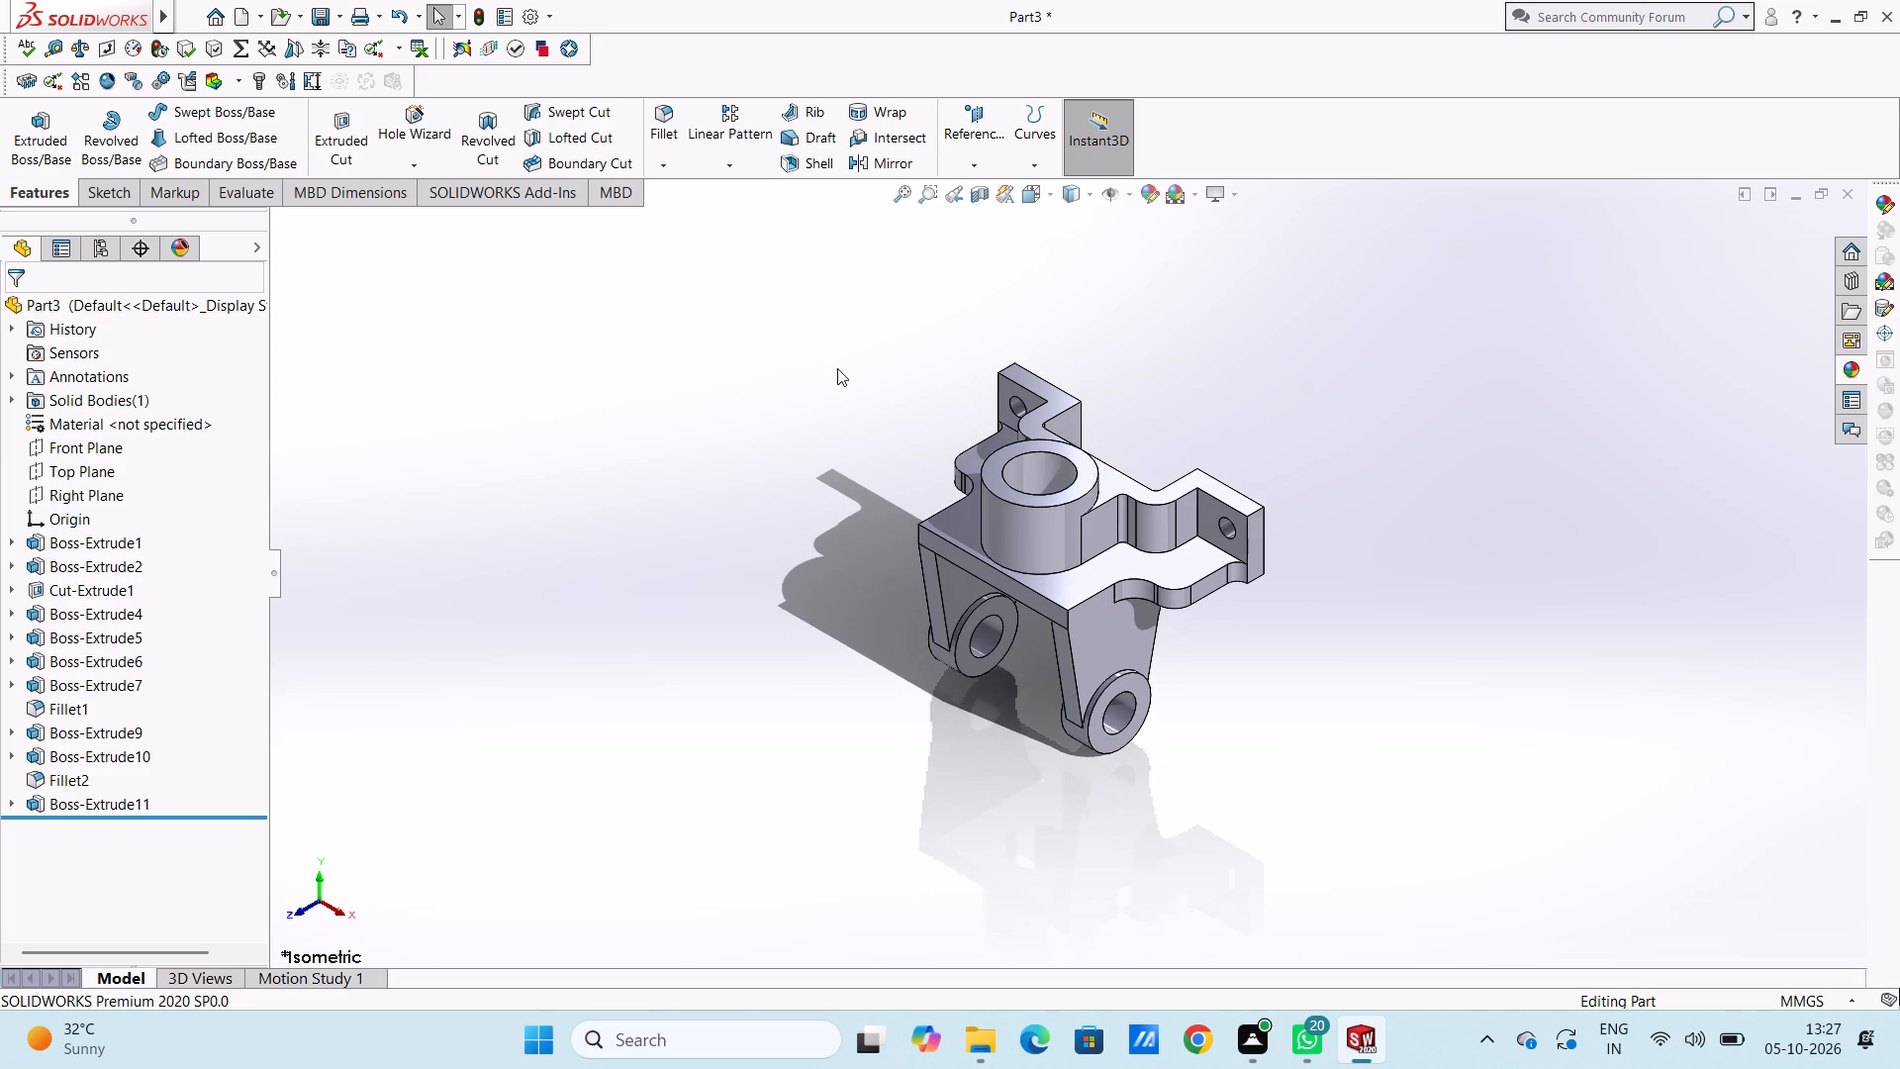
{"action": "scroll", "coordinate": [837, 368], "scroll_direction": "down", "scroll_amount": 1}
{"action": "scroll", "coordinate": [837, 368], "scroll_direction": "up", "scroll_amount": 2}
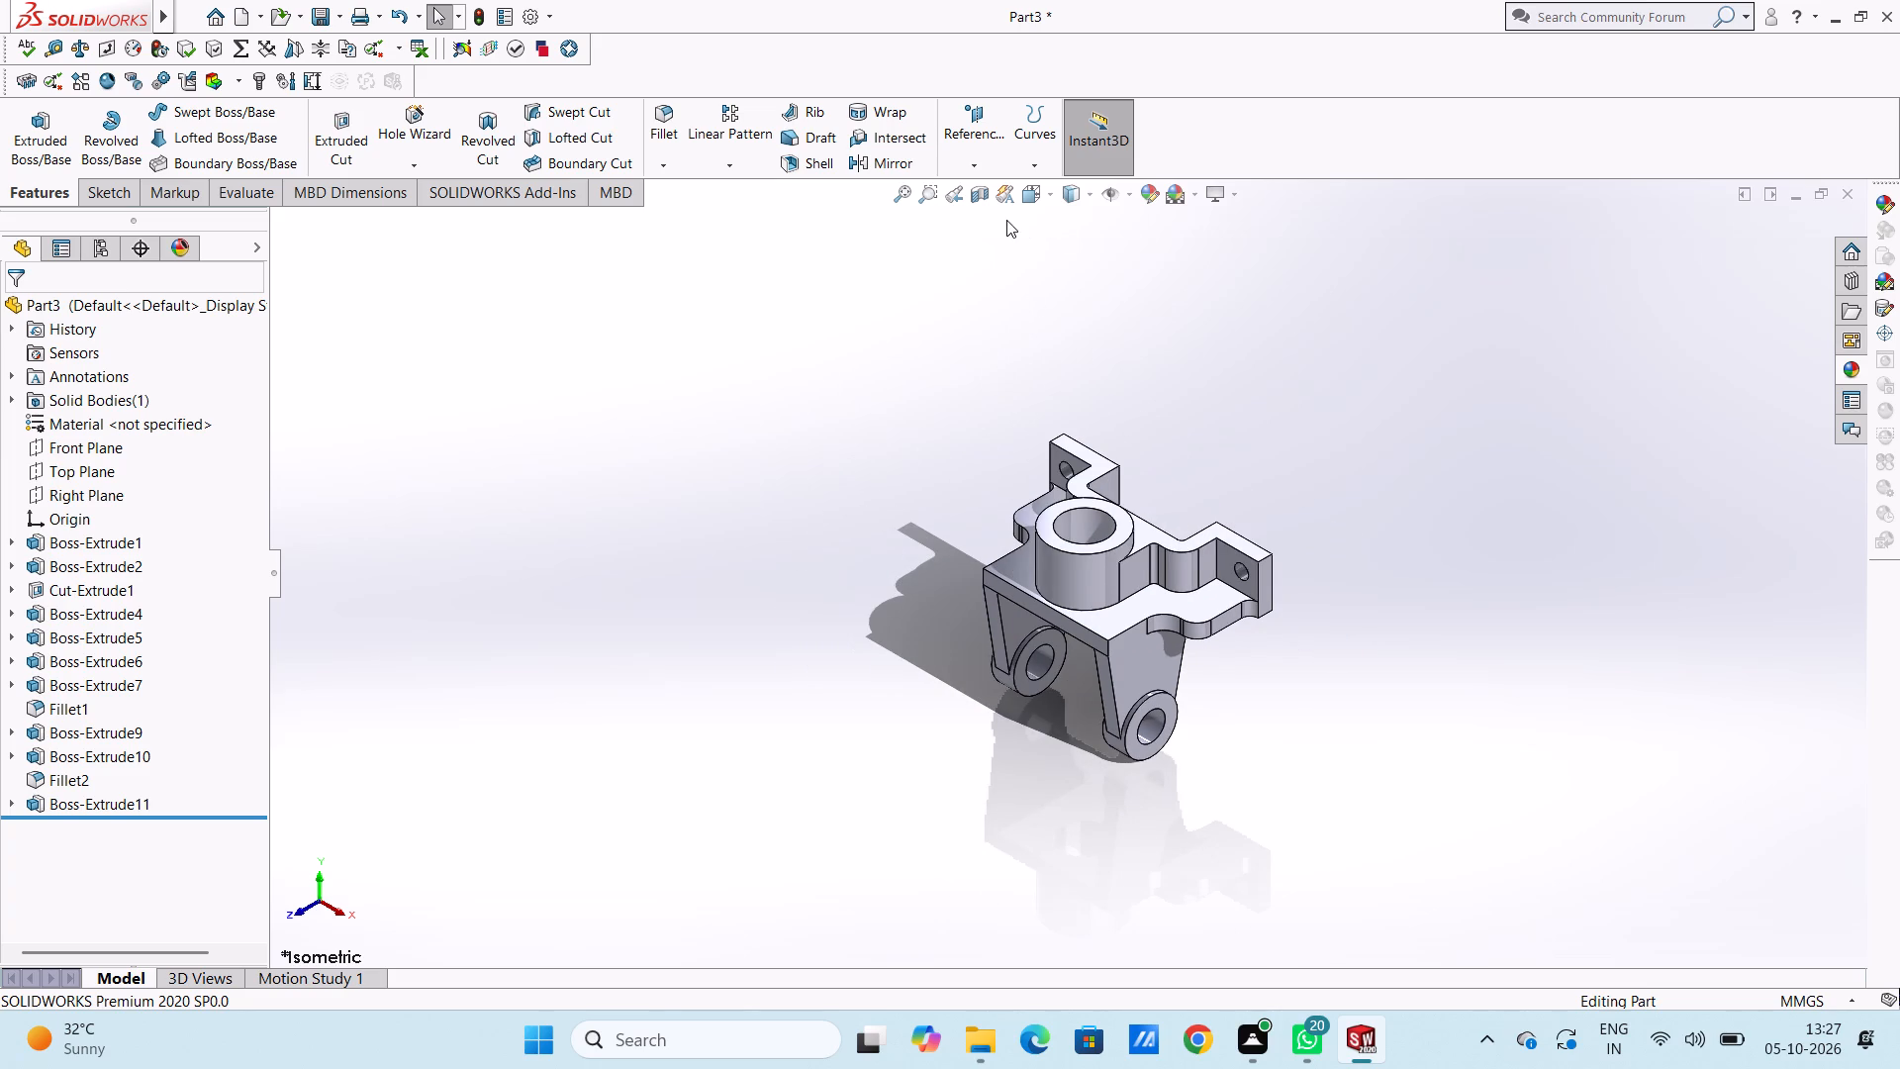
{"action": "left_click", "coordinate": [983, 195]}
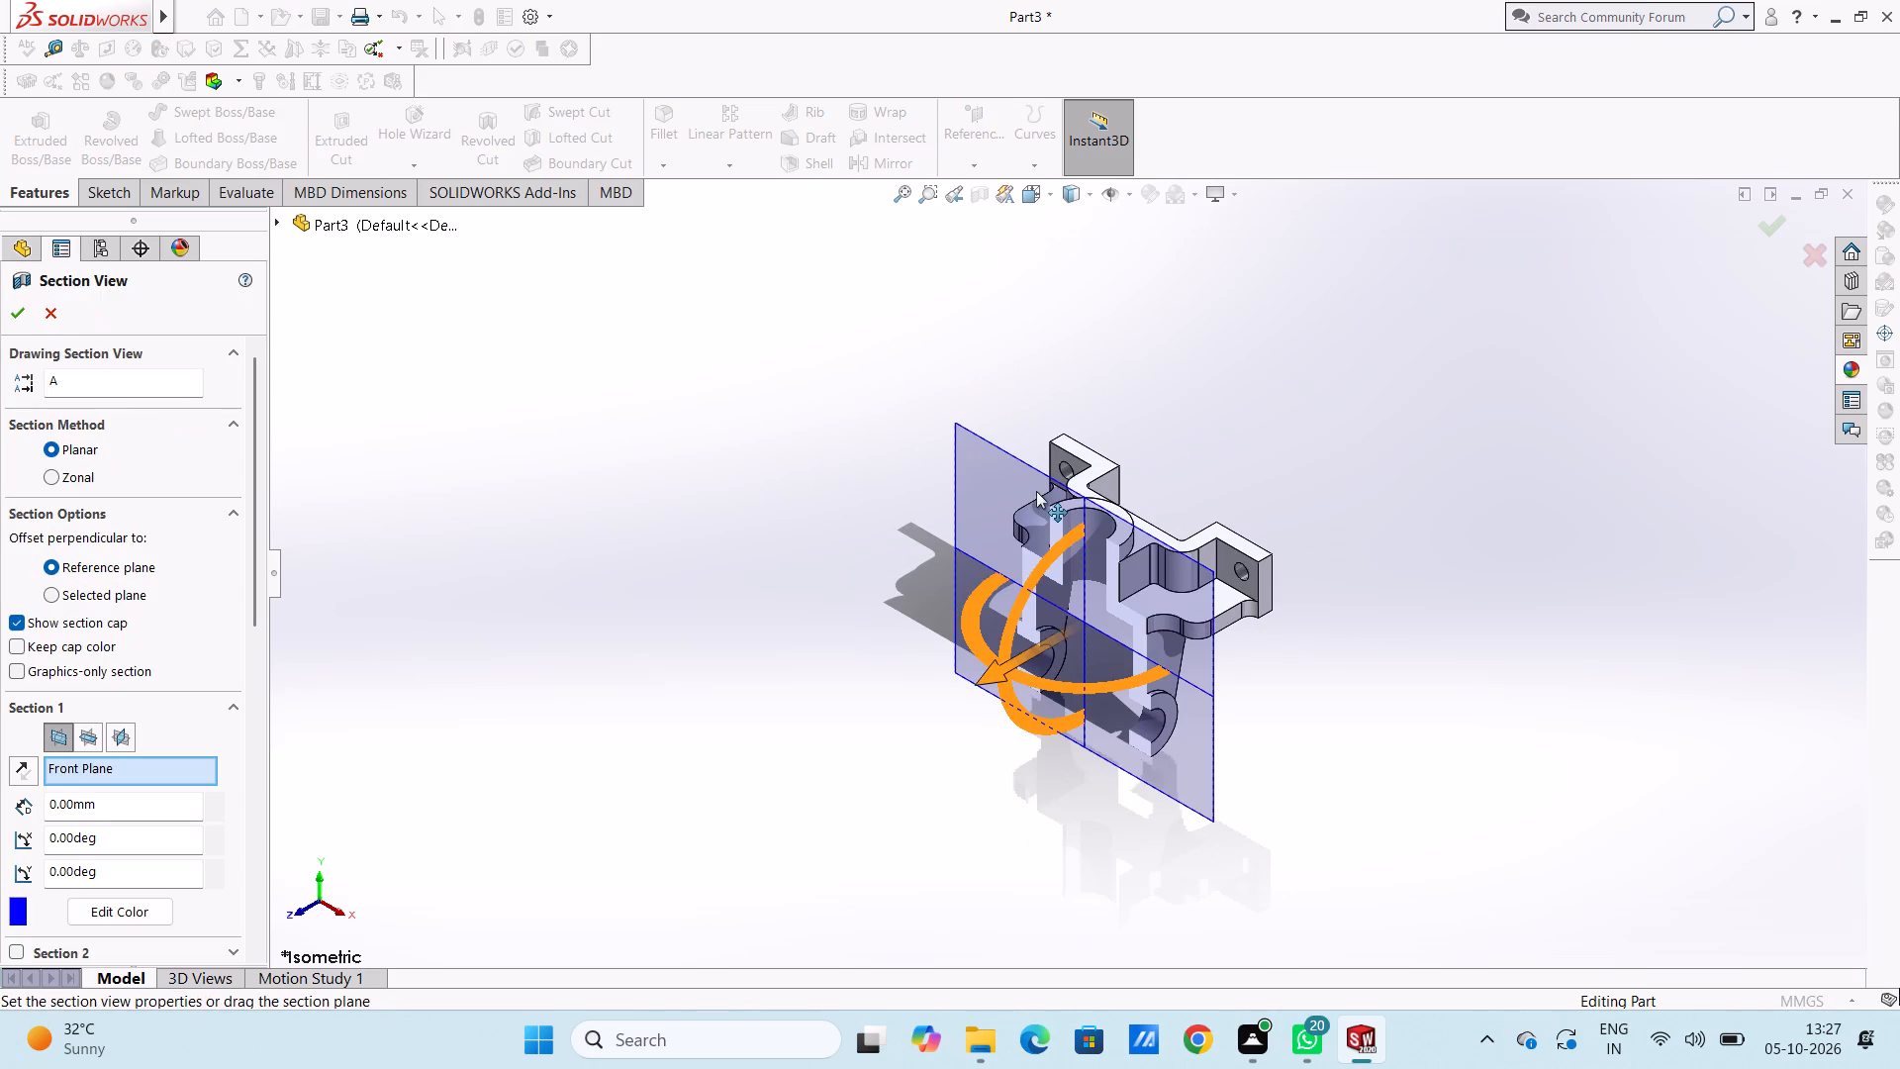
{"action": "left_click_drag", "start_coordinate": [990, 680], "coordinate": [1076, 652]}
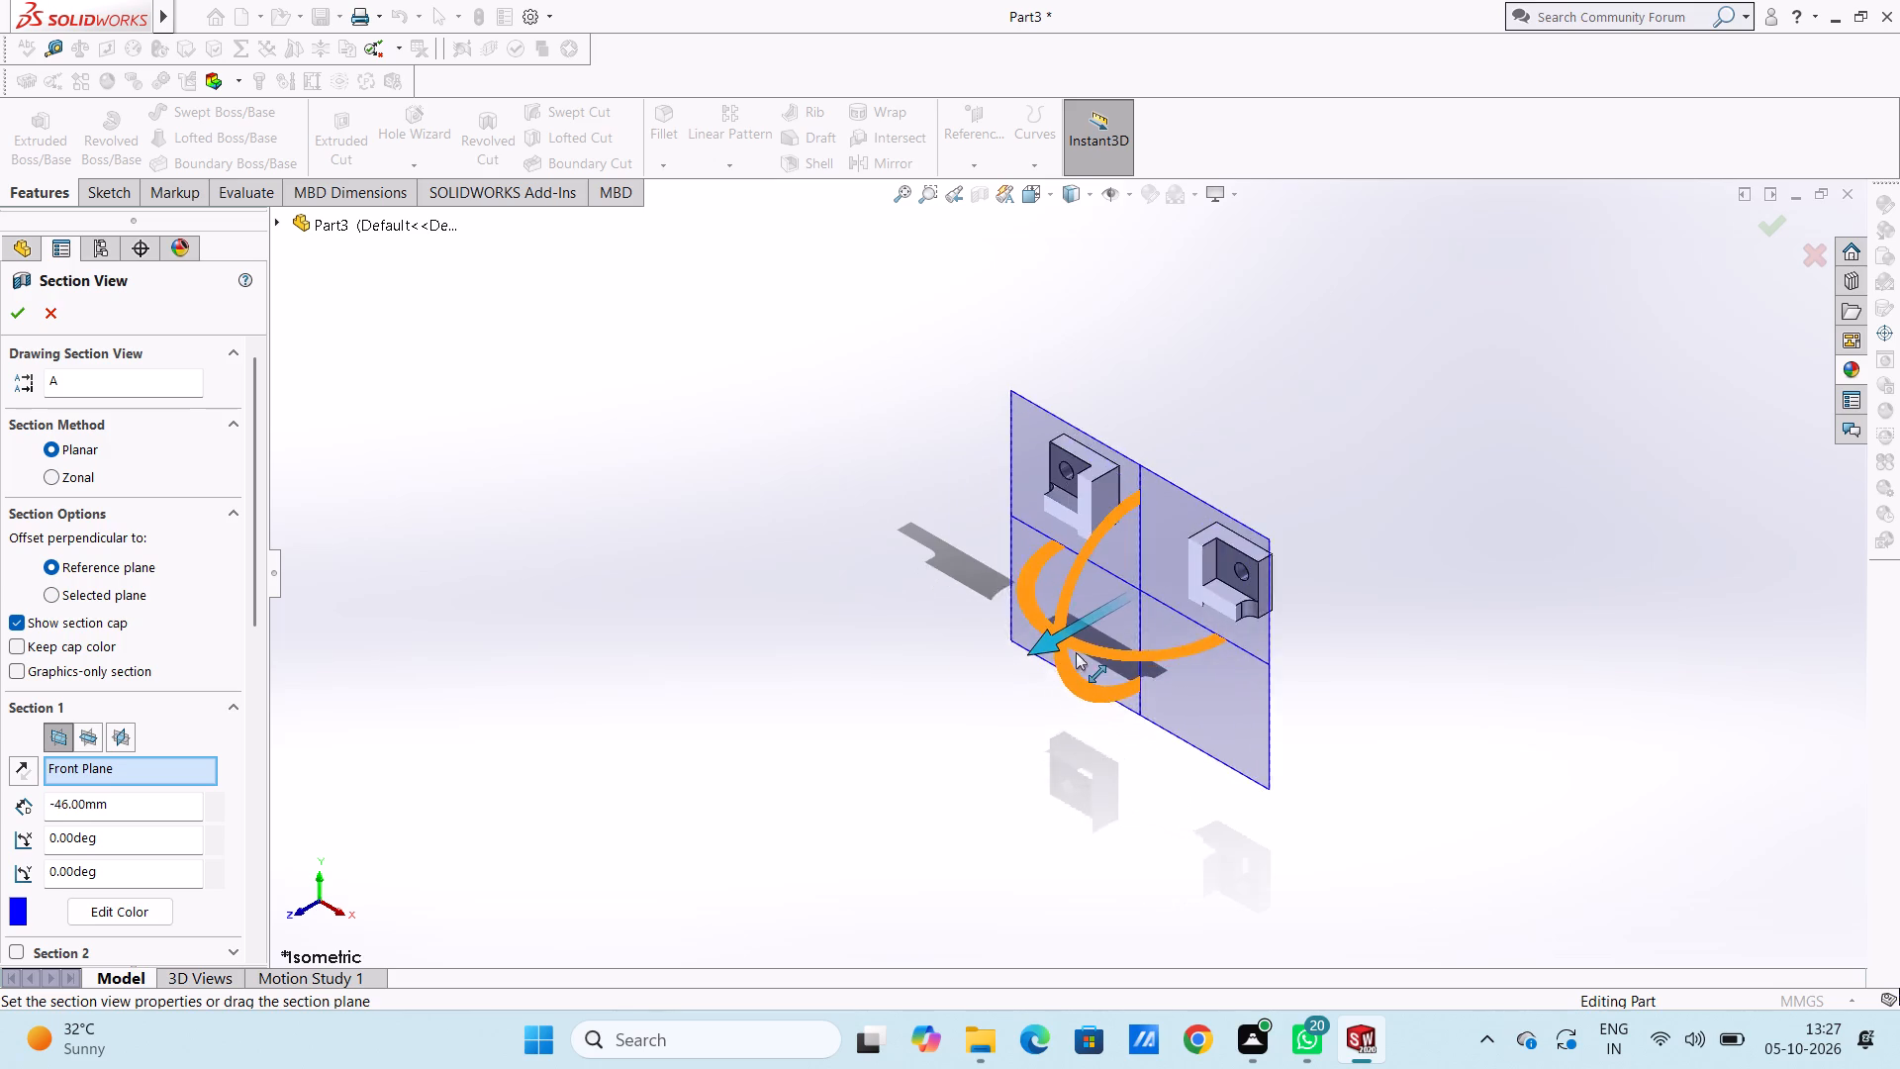
{"action": "left_click_drag", "start_coordinate": [1076, 652], "coordinate": [1087, 682]}
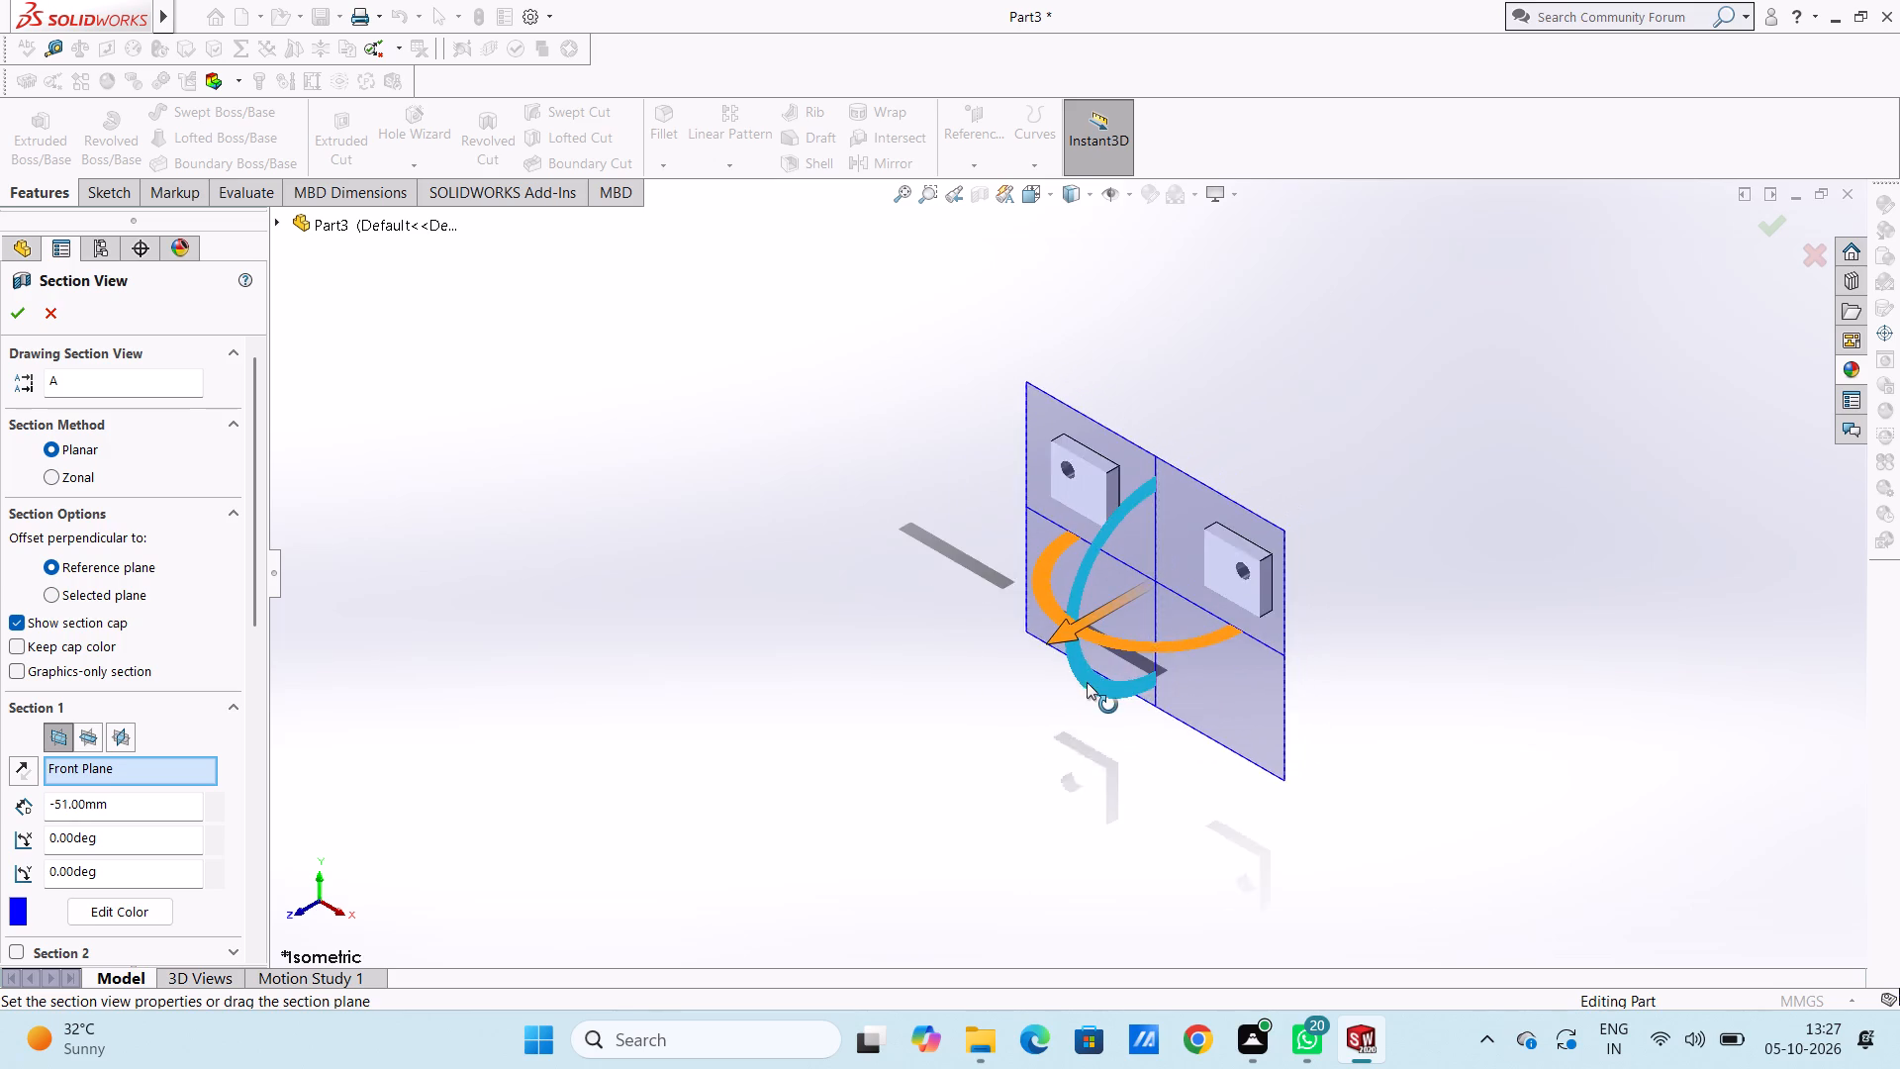
{"action": "left_click_drag", "start_coordinate": [1087, 682], "coordinate": [1012, 741]}
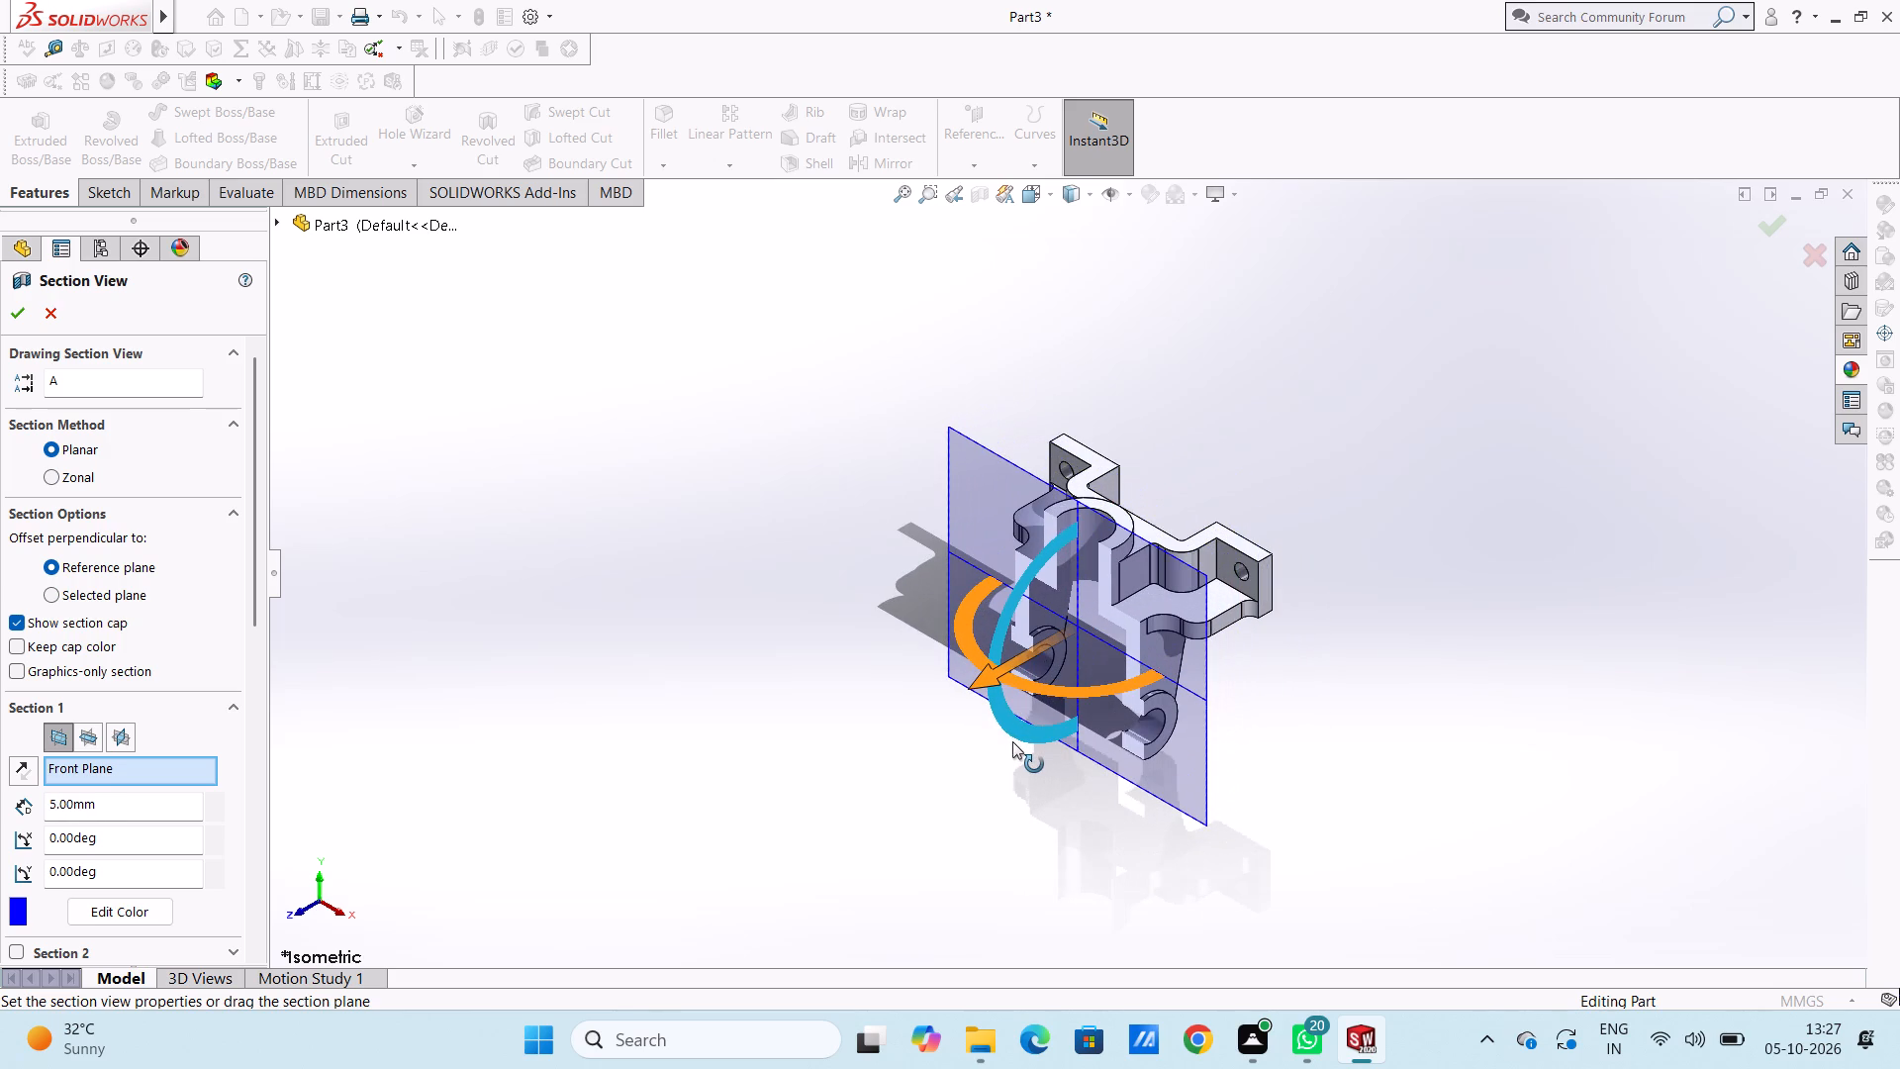
{"action": "left_click_drag", "start_coordinate": [1012, 741], "coordinate": [997, 745]}
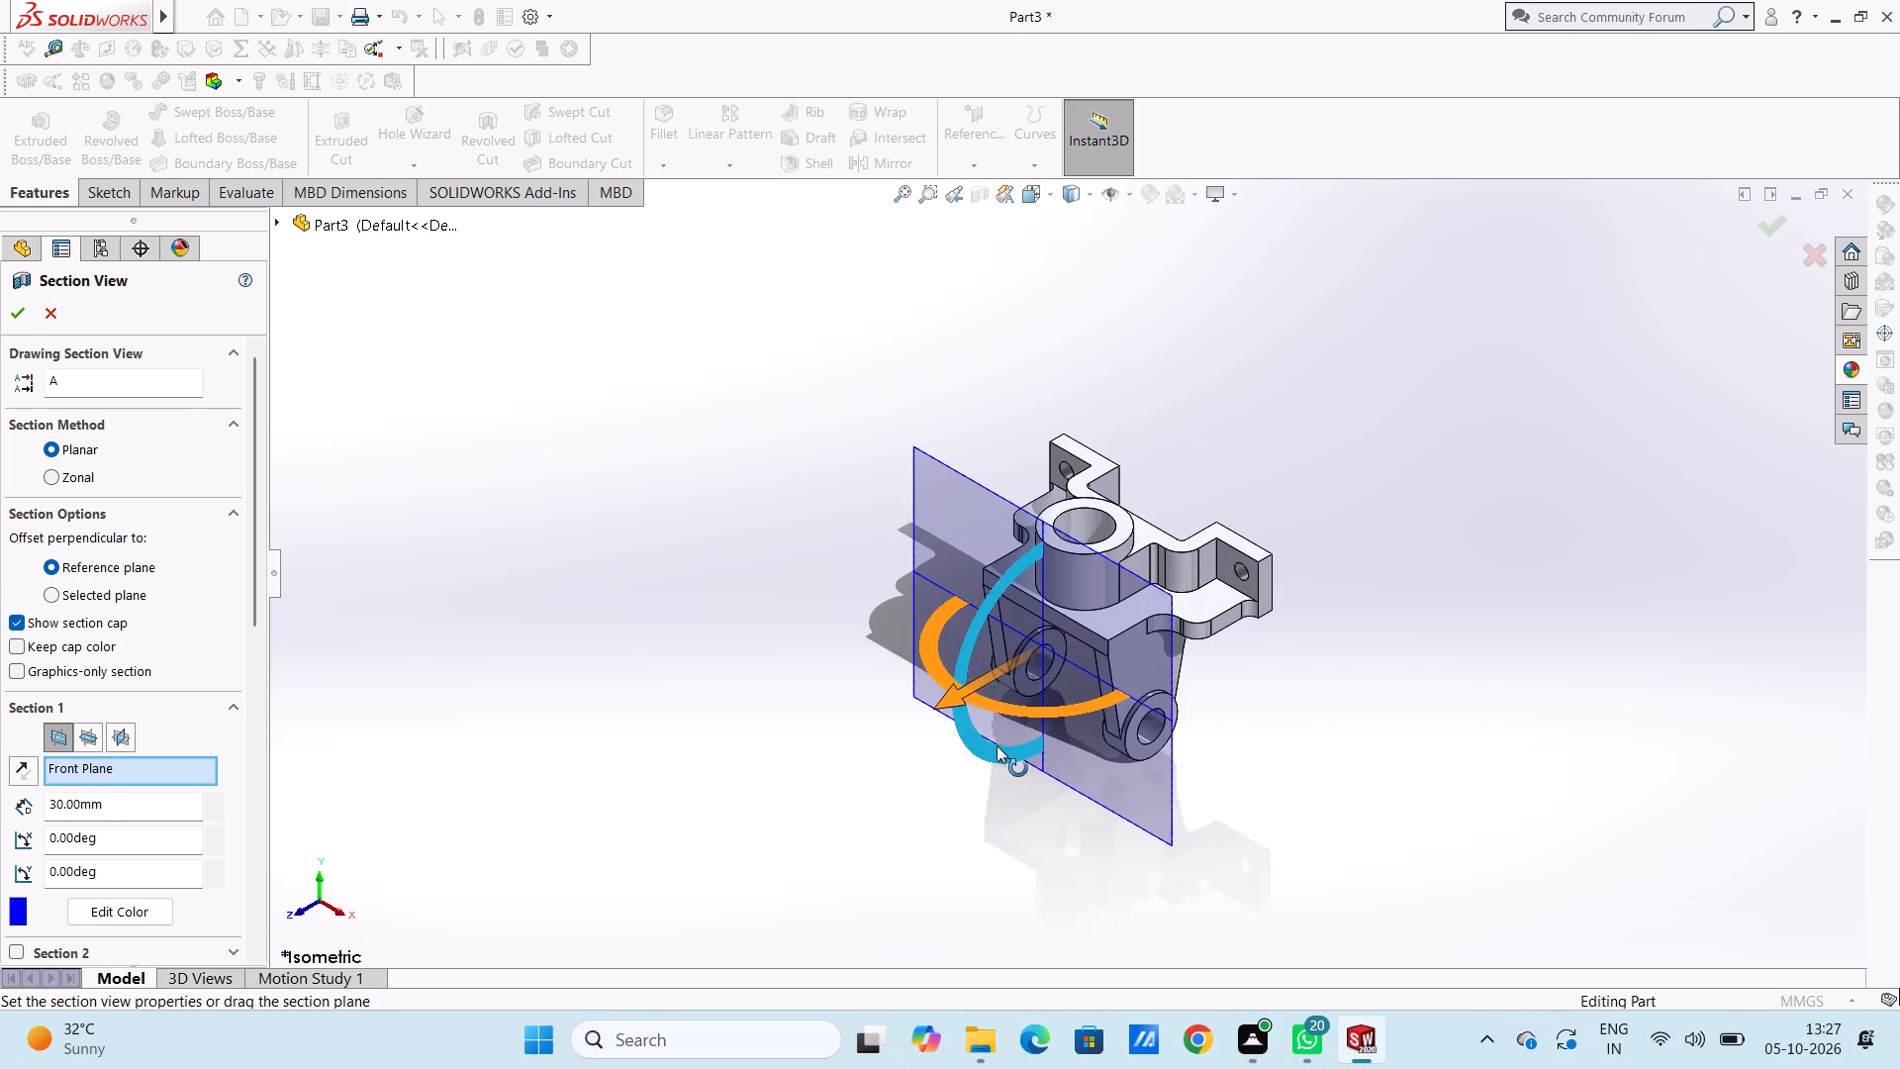
{"action": "left_click_drag", "start_coordinate": [997, 745], "coordinate": [1026, 718]}
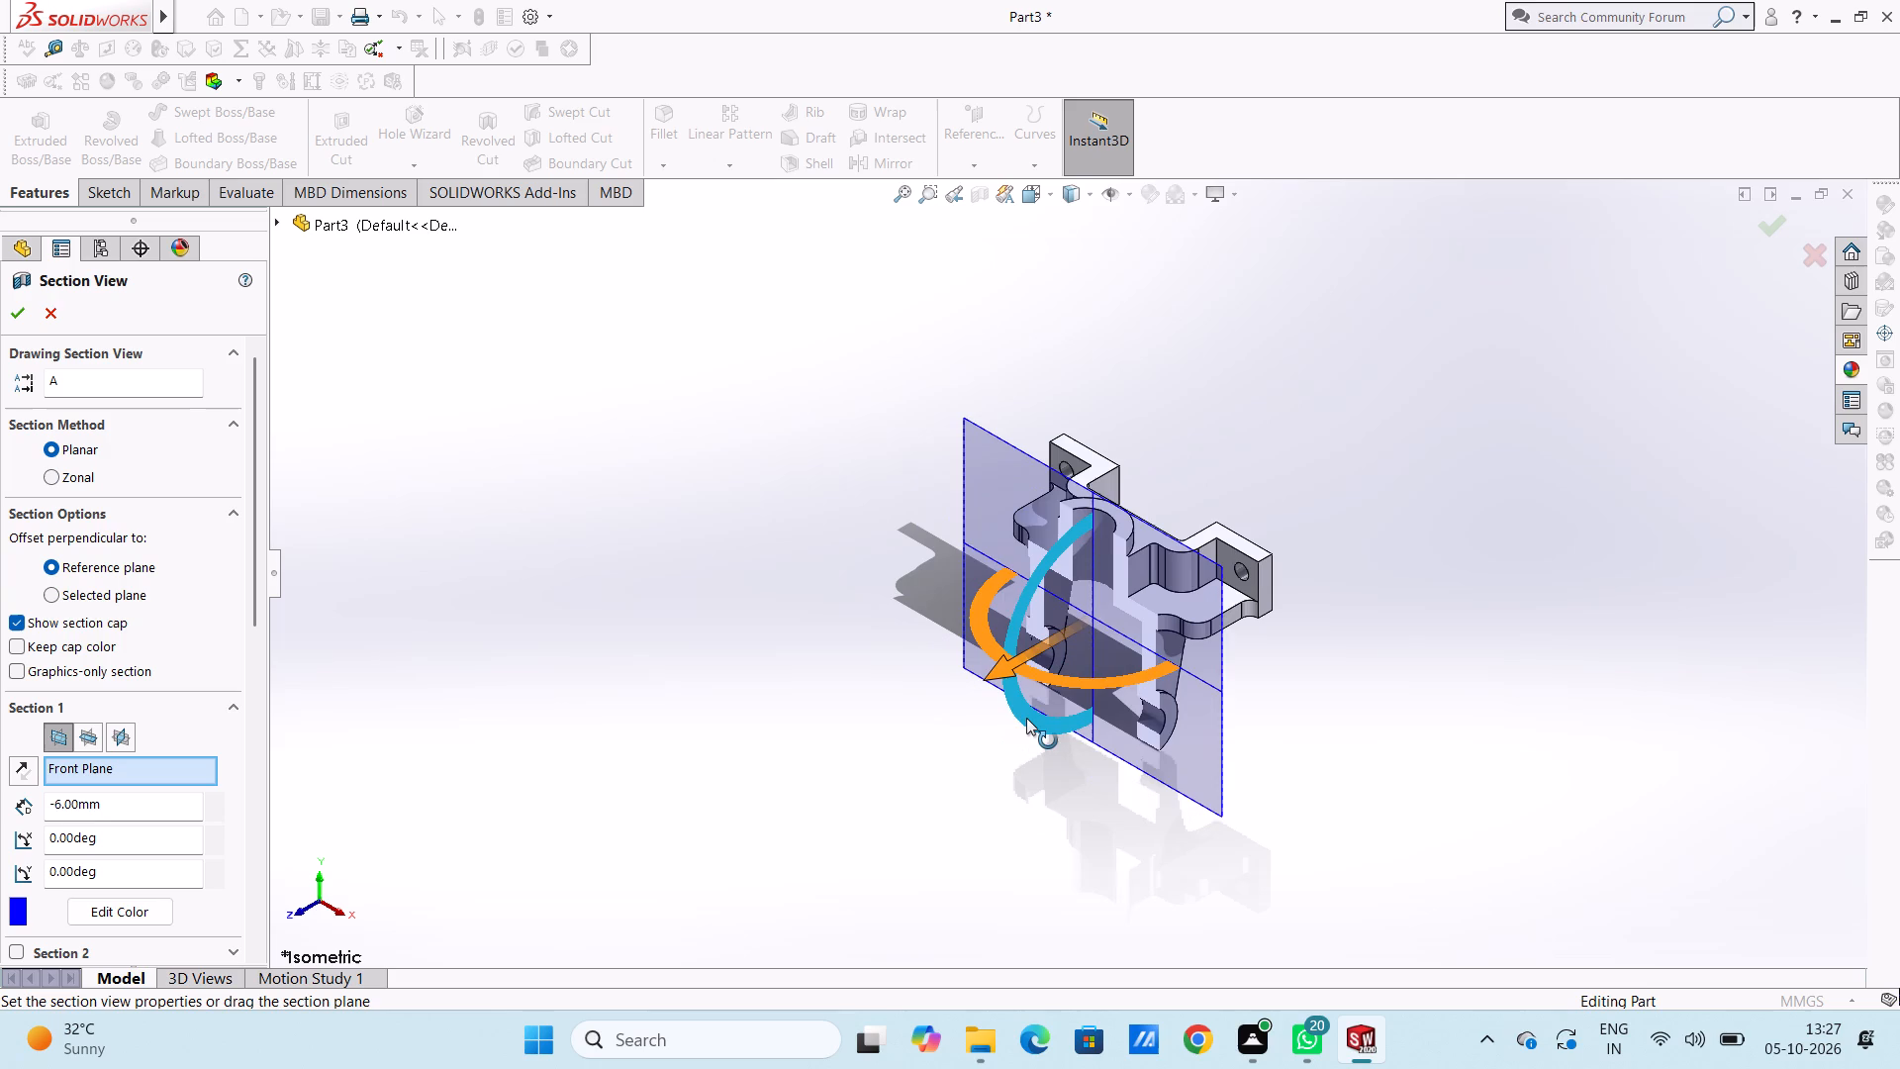
{"action": "left_click_drag", "start_coordinate": [1026, 718], "coordinate": [851, 780]}
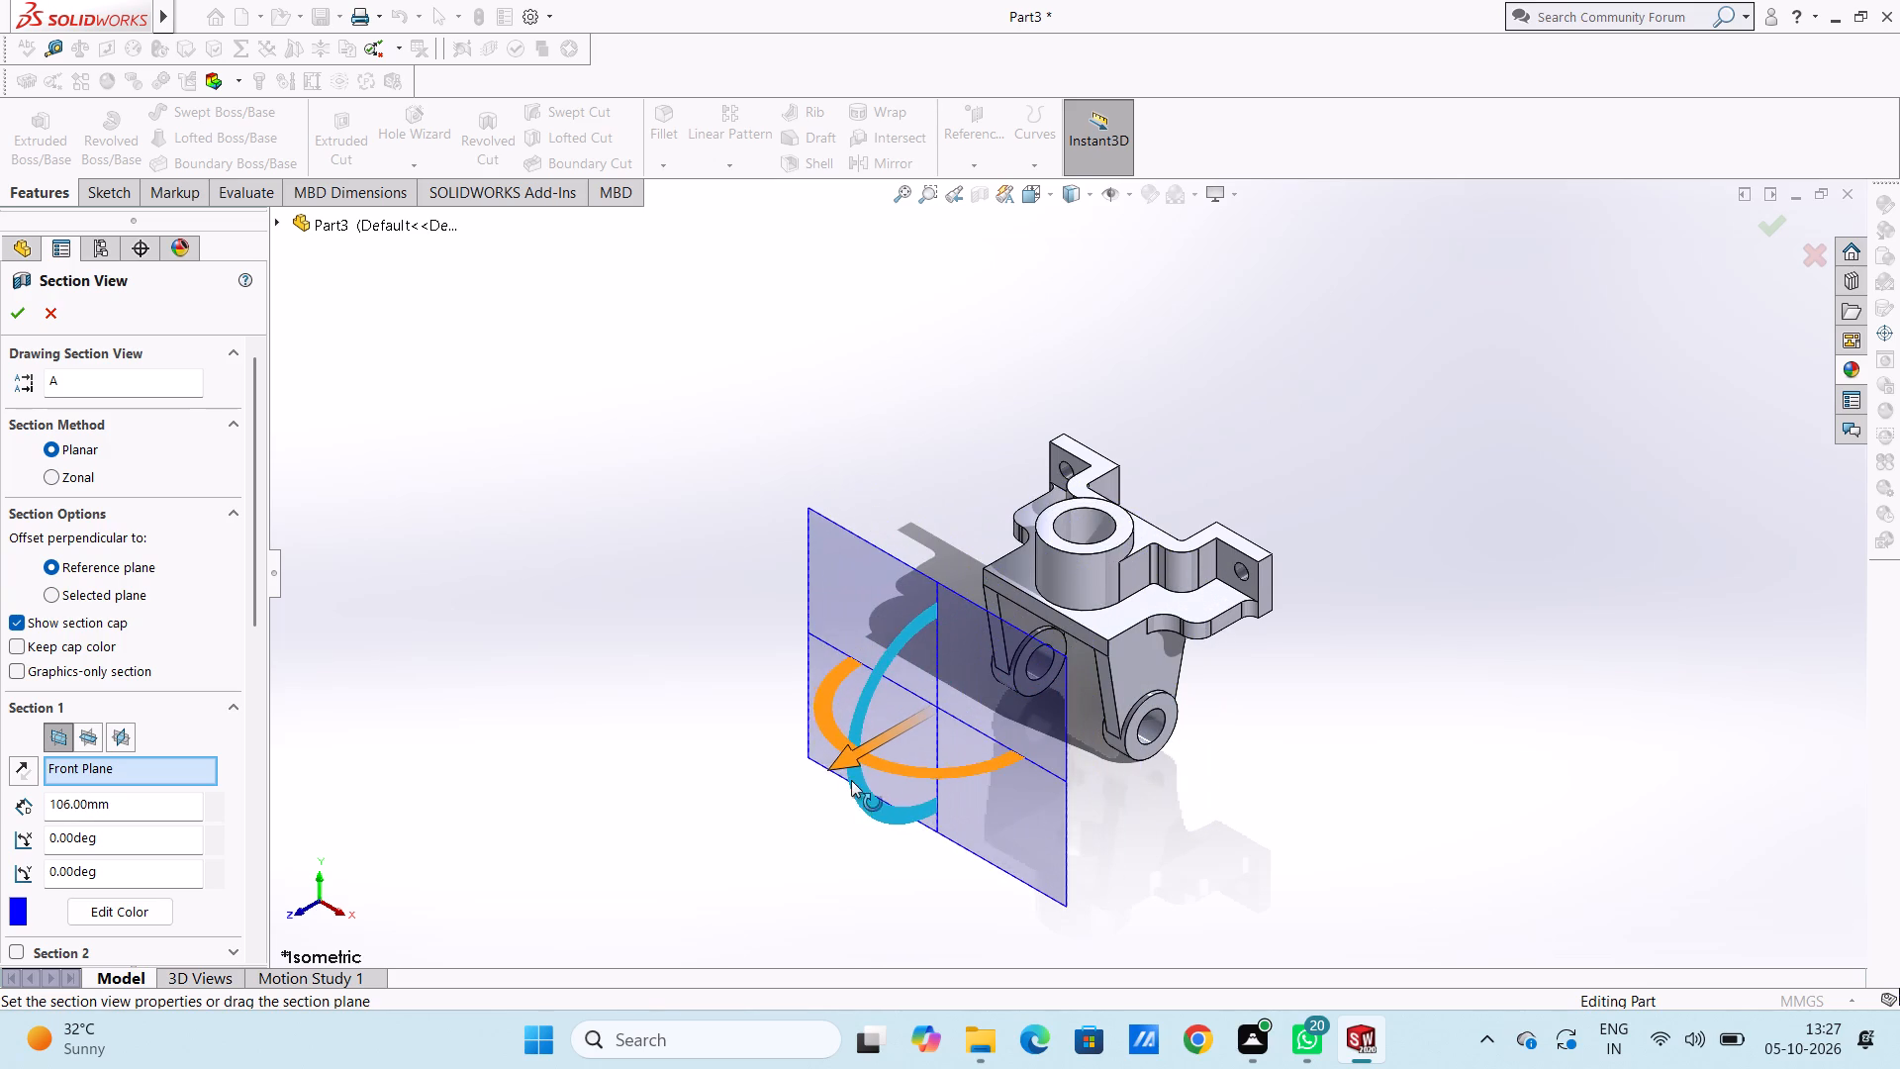
{"action": "left_click_drag", "start_coordinate": [851, 780], "coordinate": [850, 769]}
{"action": "key", "text": "Escape"}
{"action": "key", "text": "Escape"}
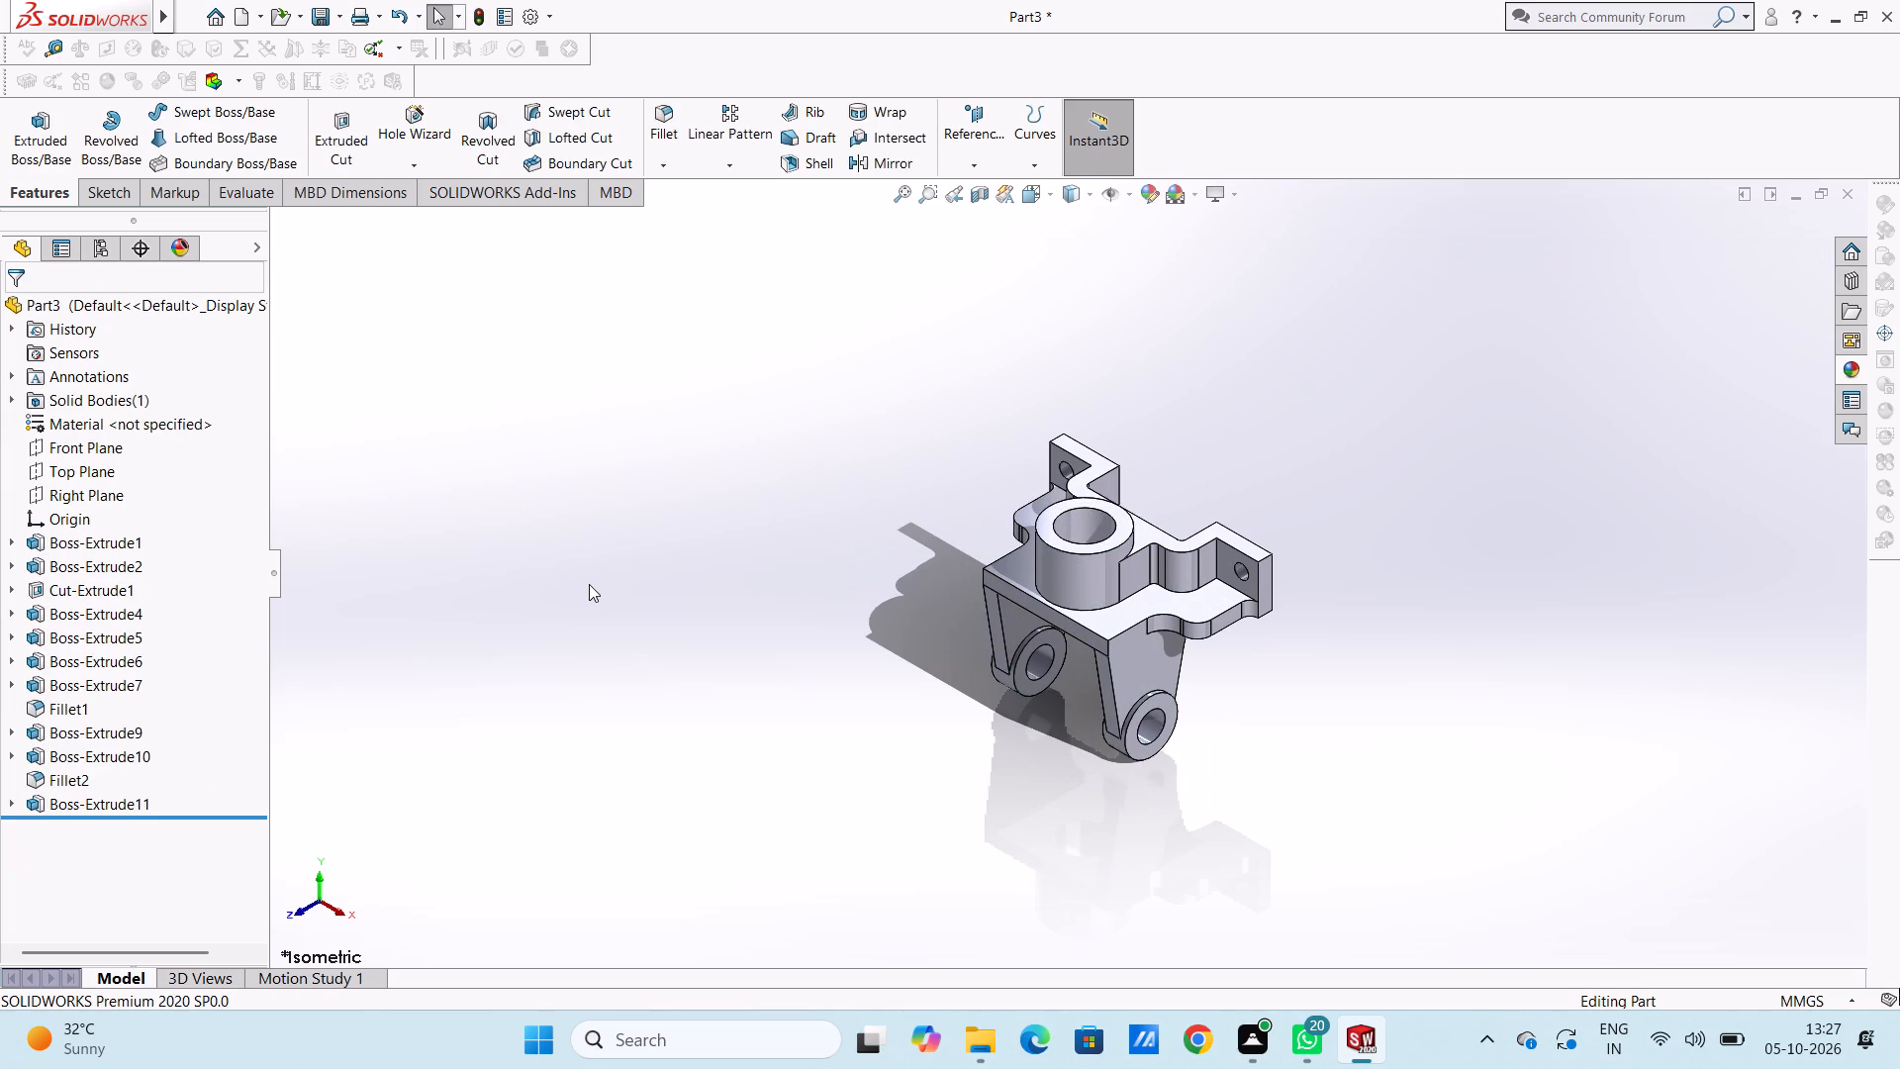
{"action": "key", "text": "Escape"}
{"action": "key", "text": "Escape"}
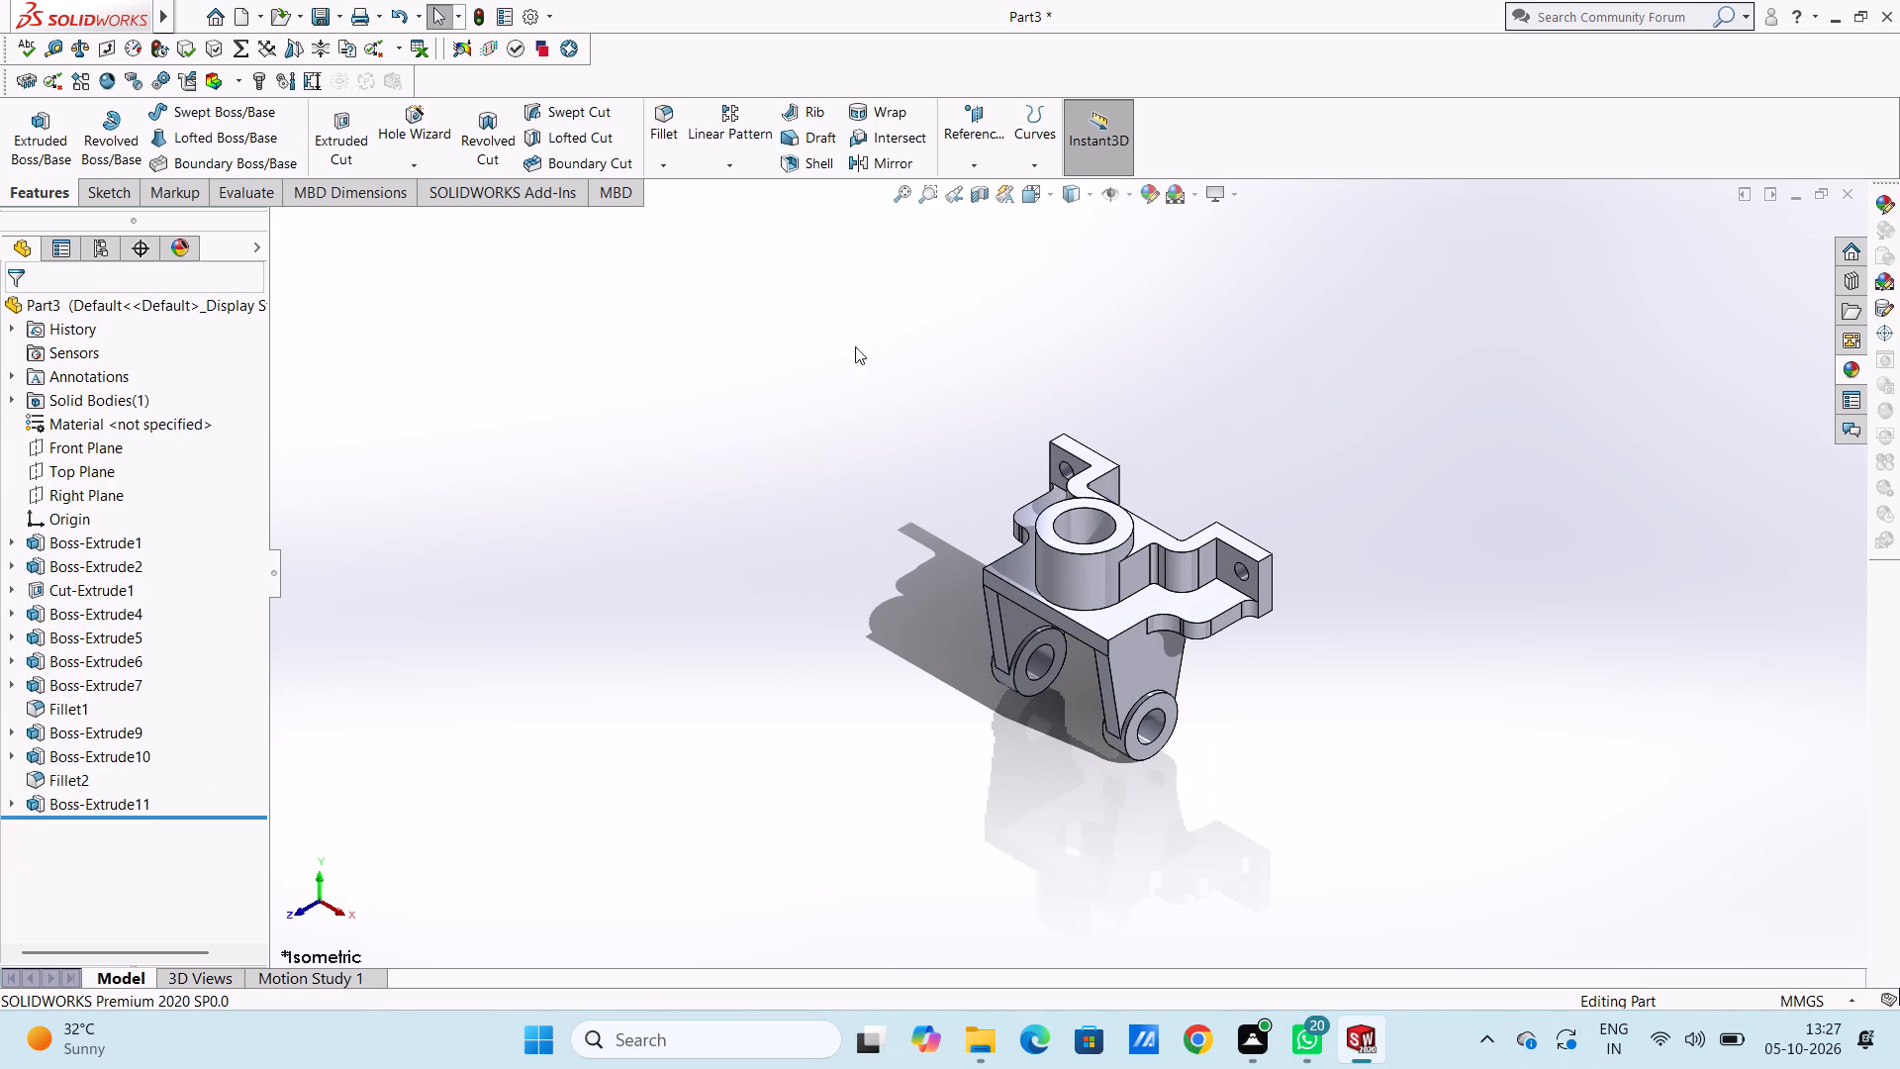
Apply an orange colour from the standard swatches to the whole part.
{"action": "left_click", "coordinate": [1147, 194]}
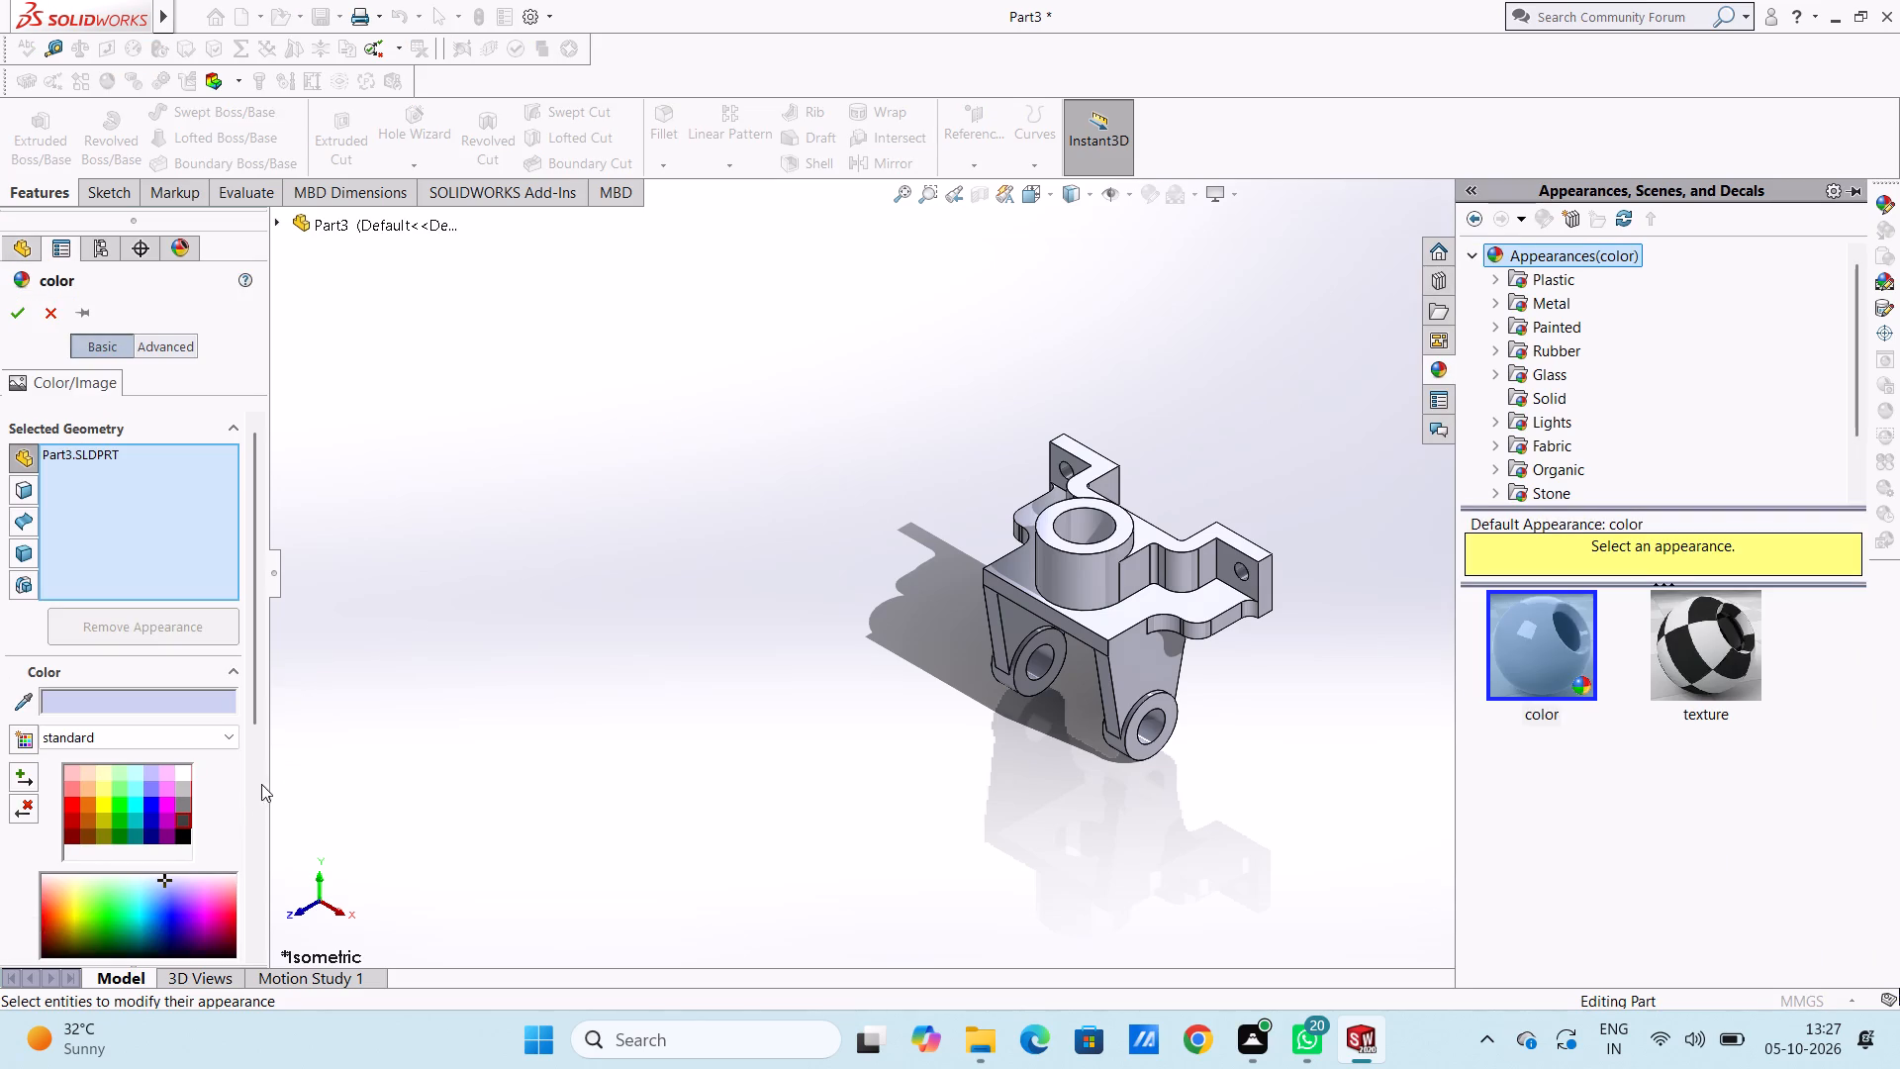
{"action": "left_click", "coordinate": [186, 821]}
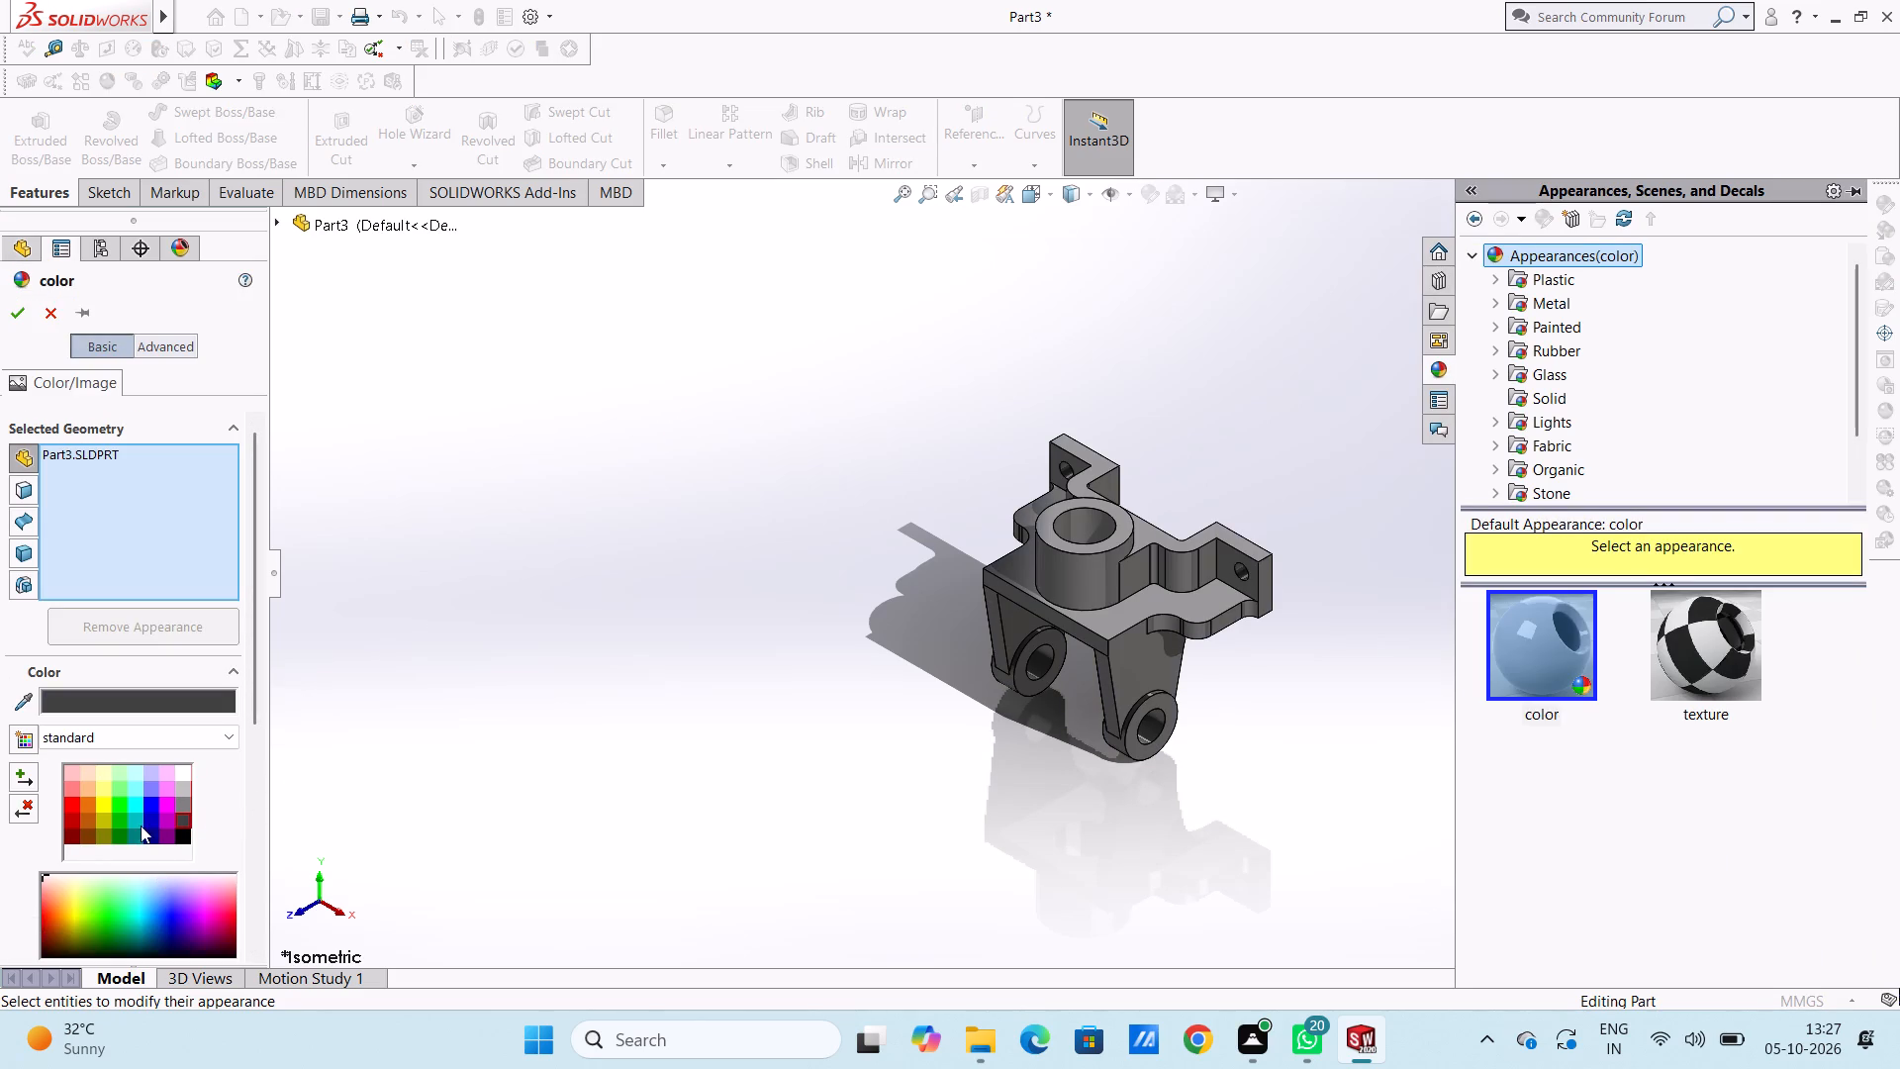
{"action": "left_click", "coordinate": [103, 798]}
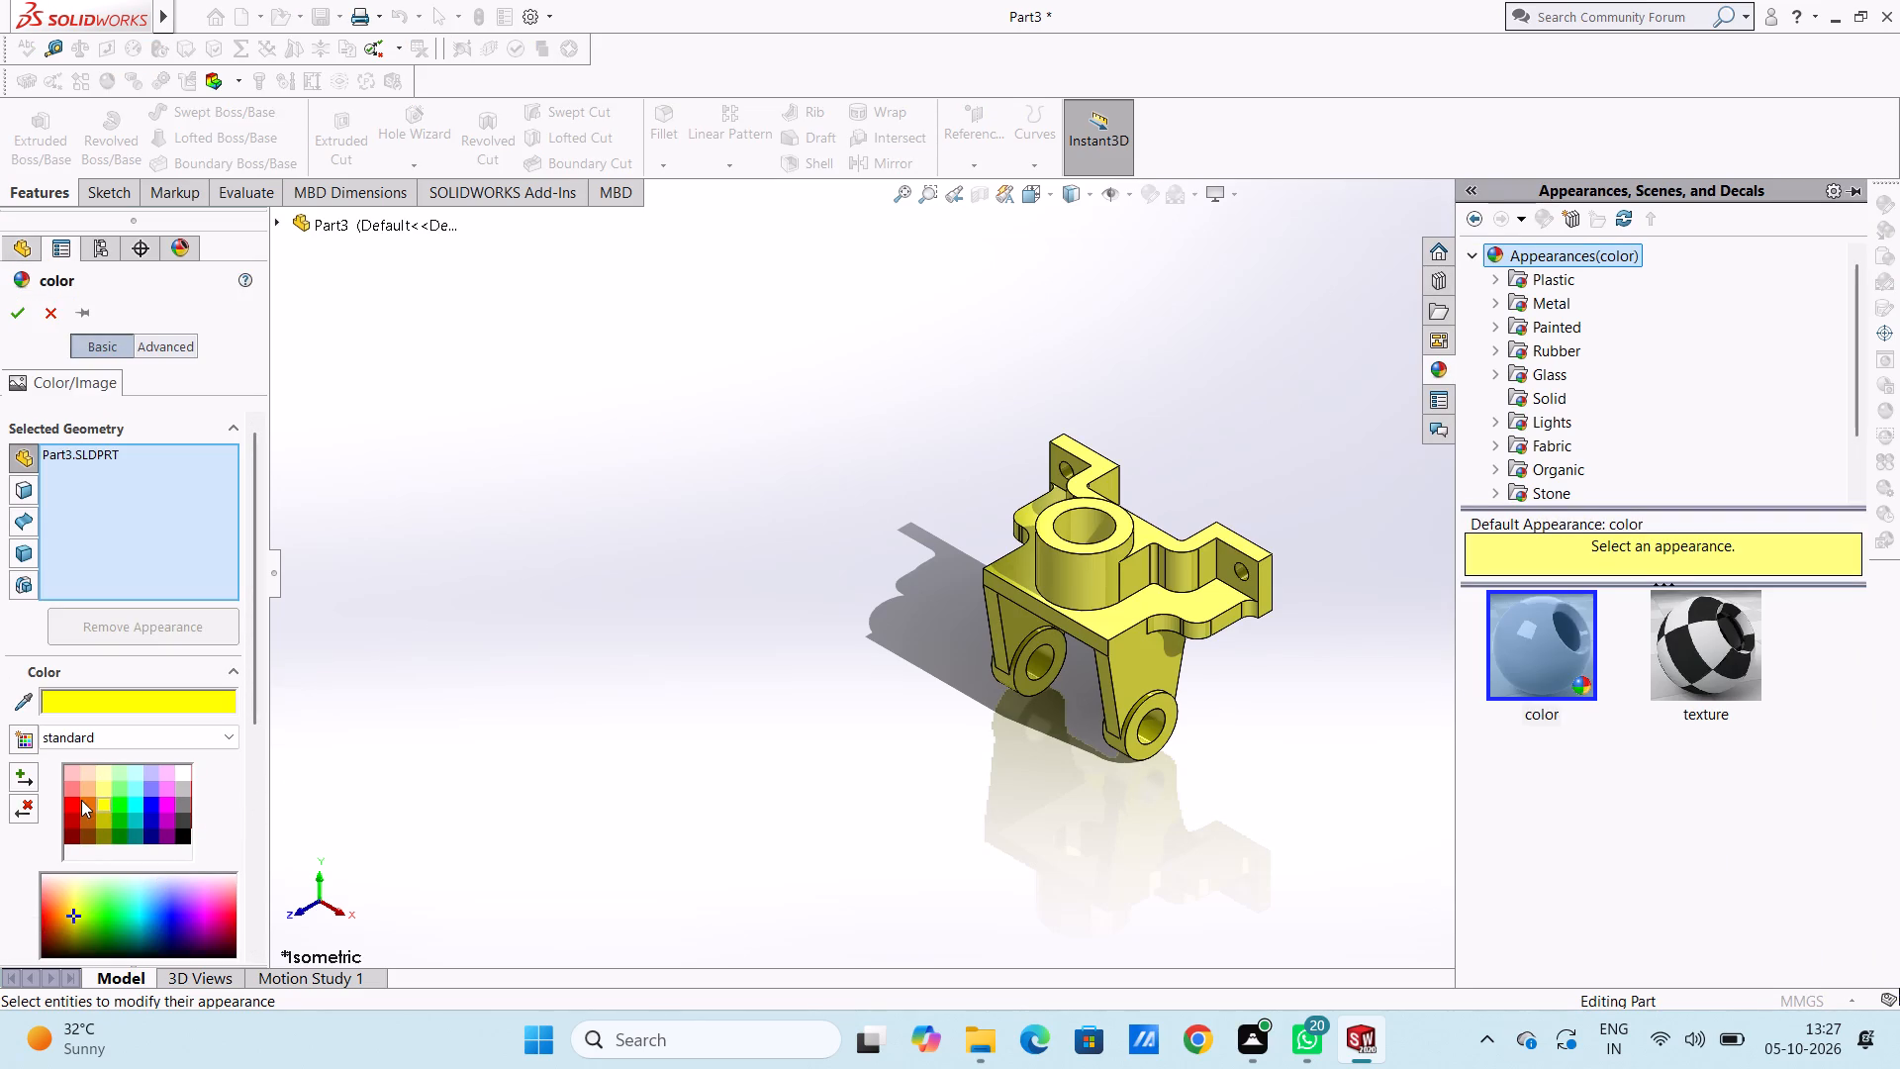
{"action": "left_click", "coordinate": [83, 801]}
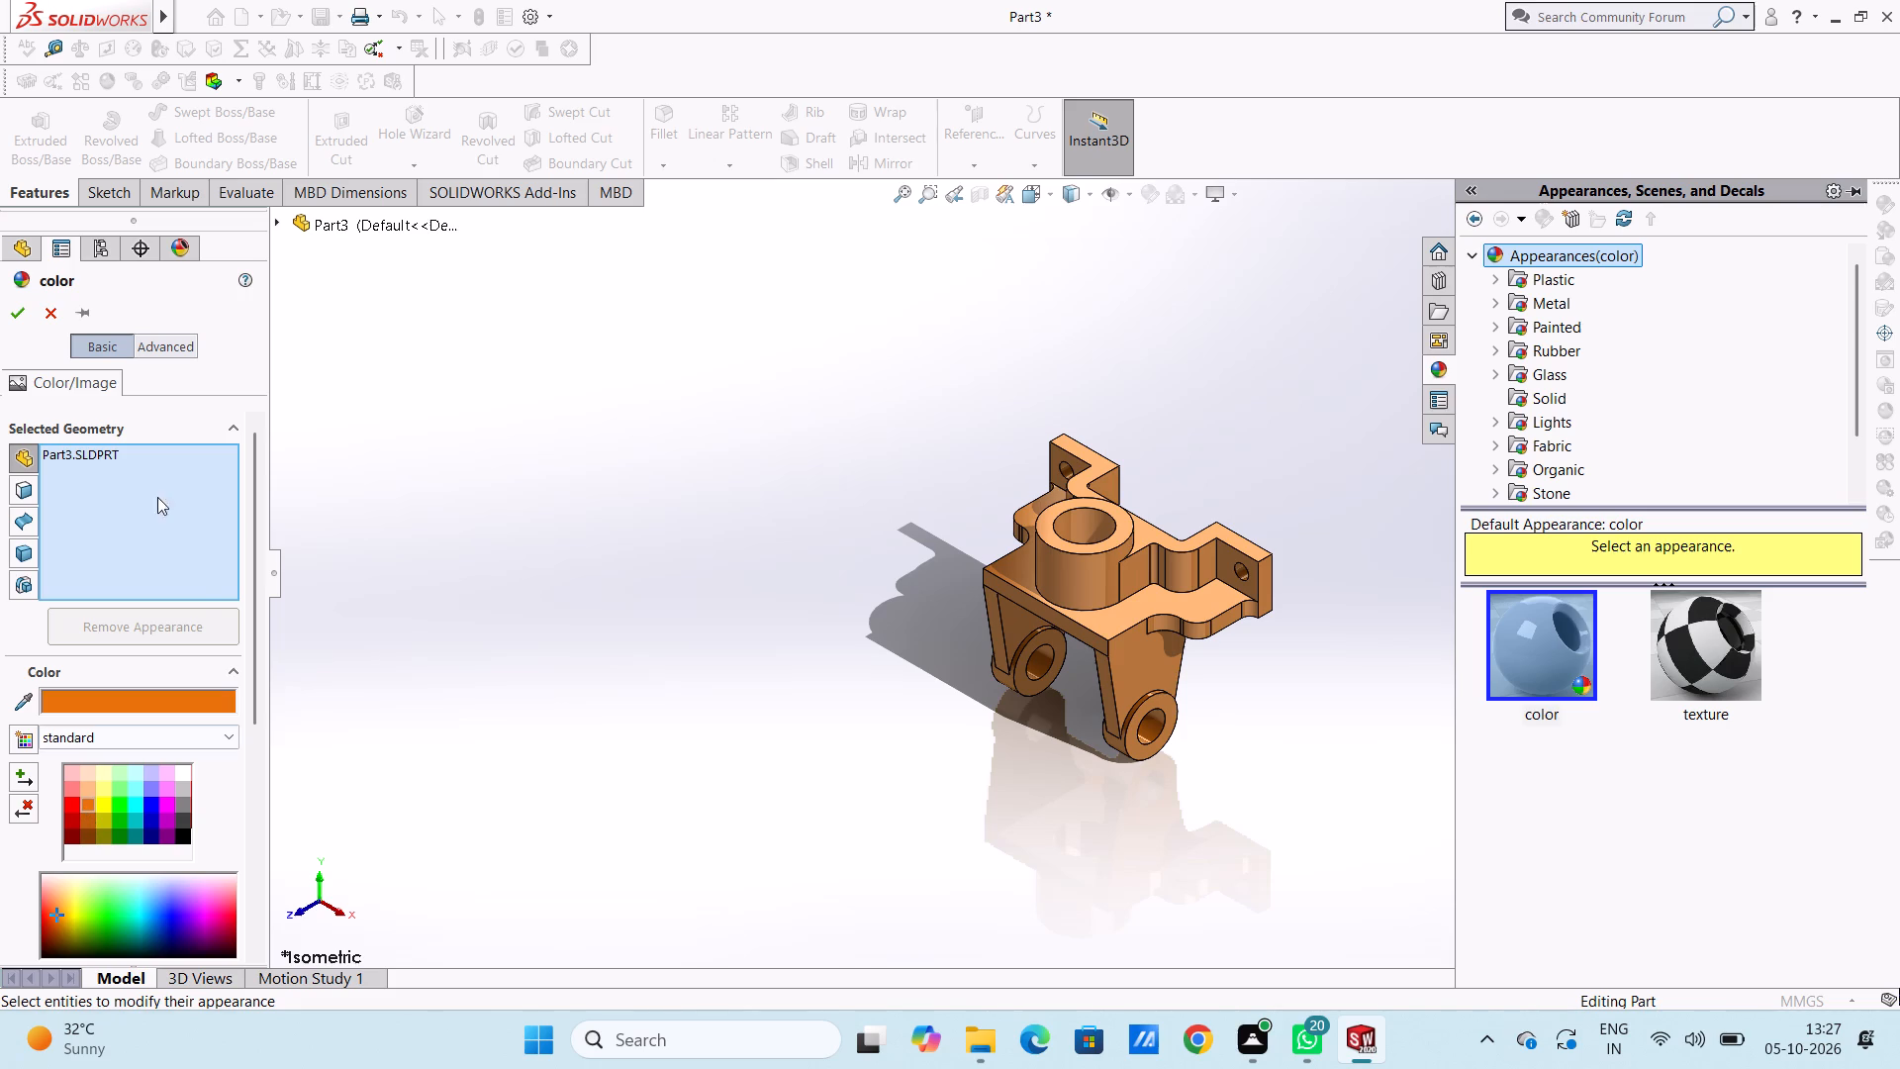
{"action": "left_click", "coordinate": [12, 321]}
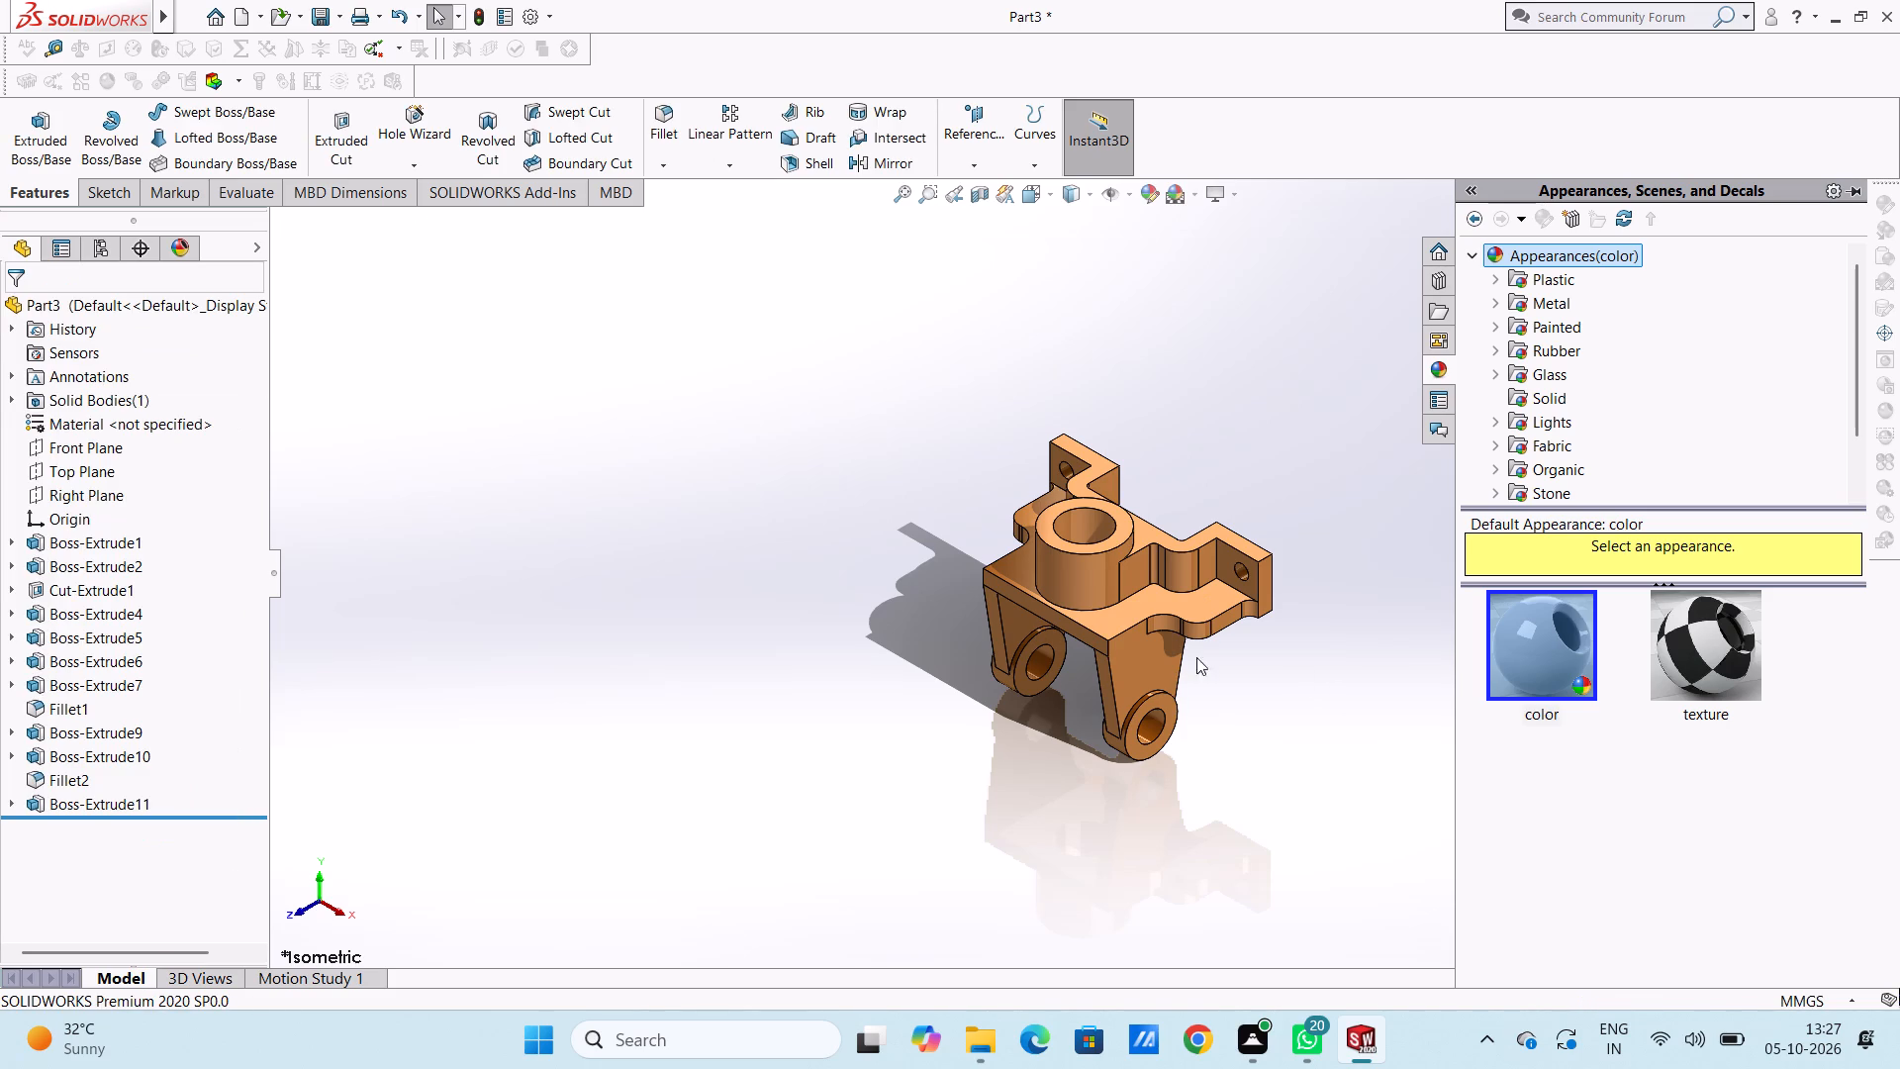
Apply the chromium plate metal appearance to only the inner cylindrical face of the hollow boss.
{"action": "scroll", "coordinate": [1067, 582], "scroll_direction": "down", "scroll_amount": 2}
{"action": "scroll", "coordinate": [1105, 361], "scroll_direction": "down", "scroll_amount": 1}
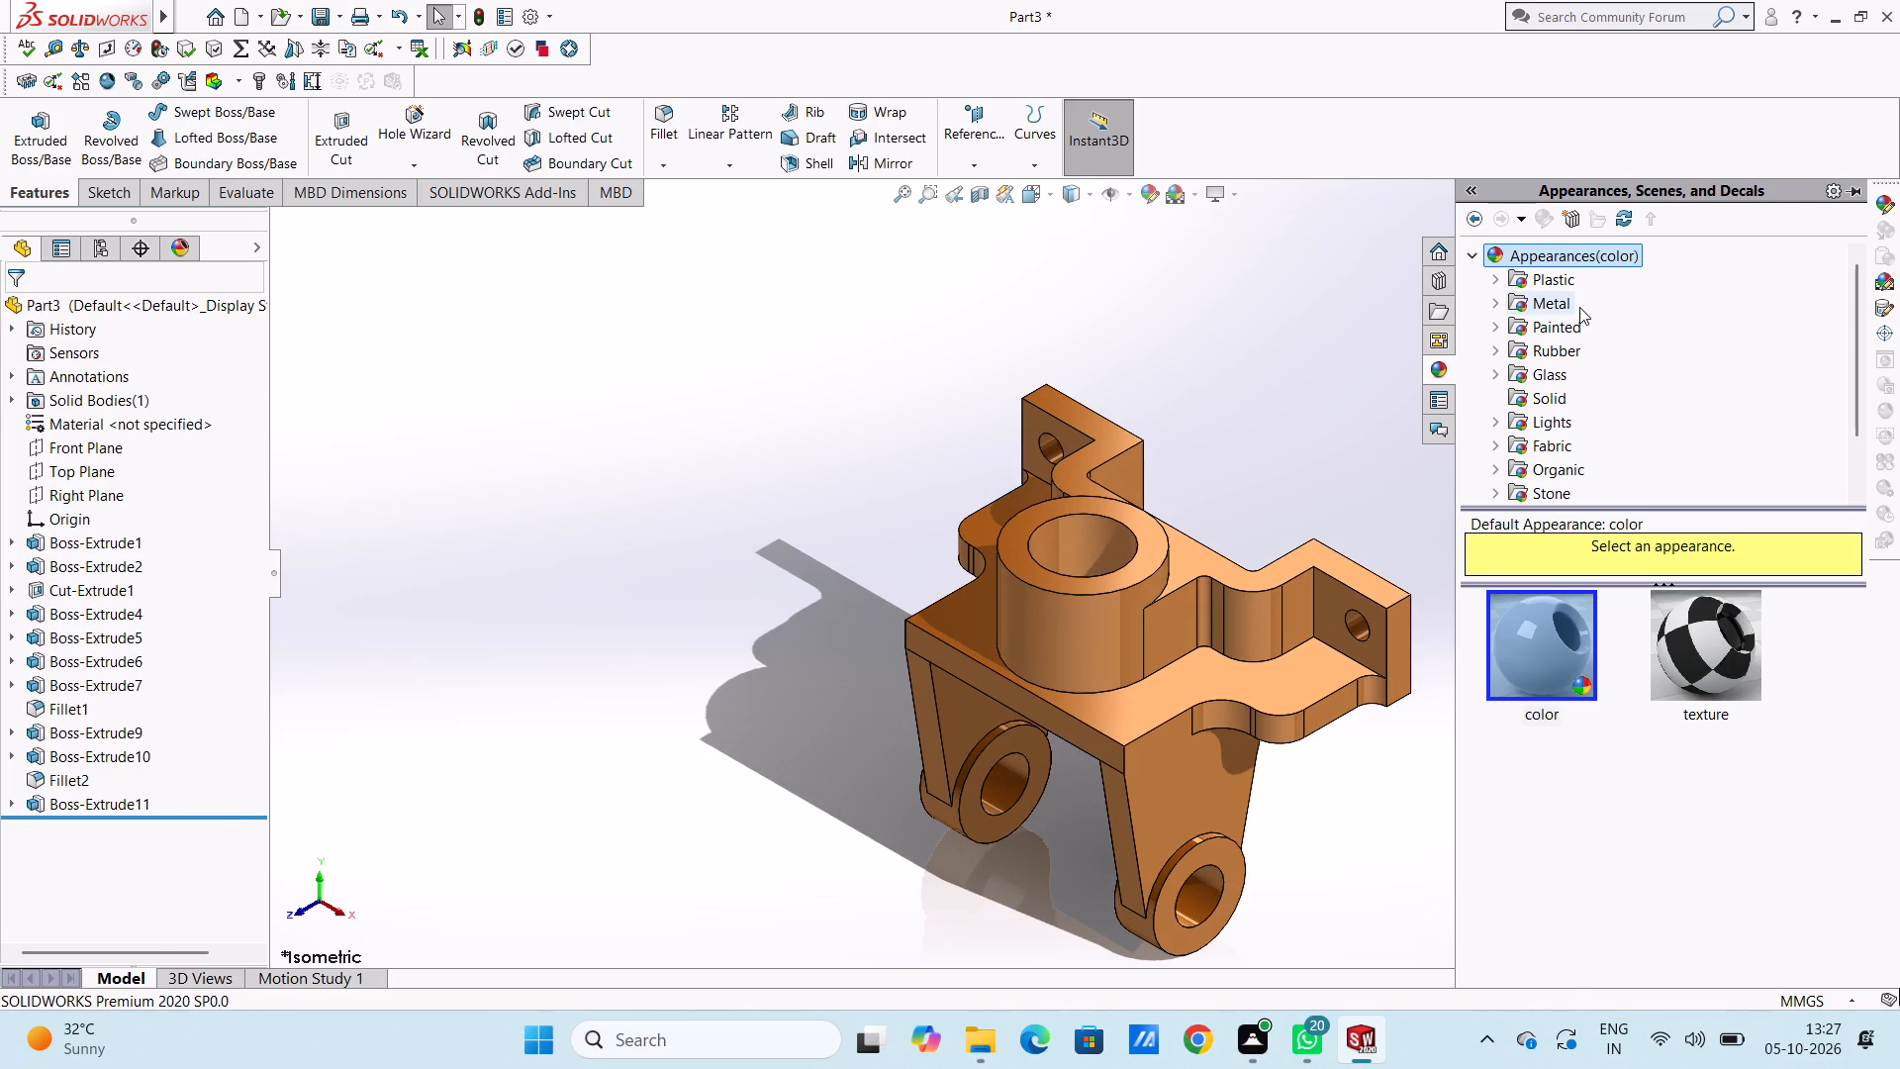
{"action": "left_click", "coordinate": [1550, 306]}
{"action": "scroll", "coordinate": [1085, 548], "scroll_direction": "down", "scroll_amount": 3}
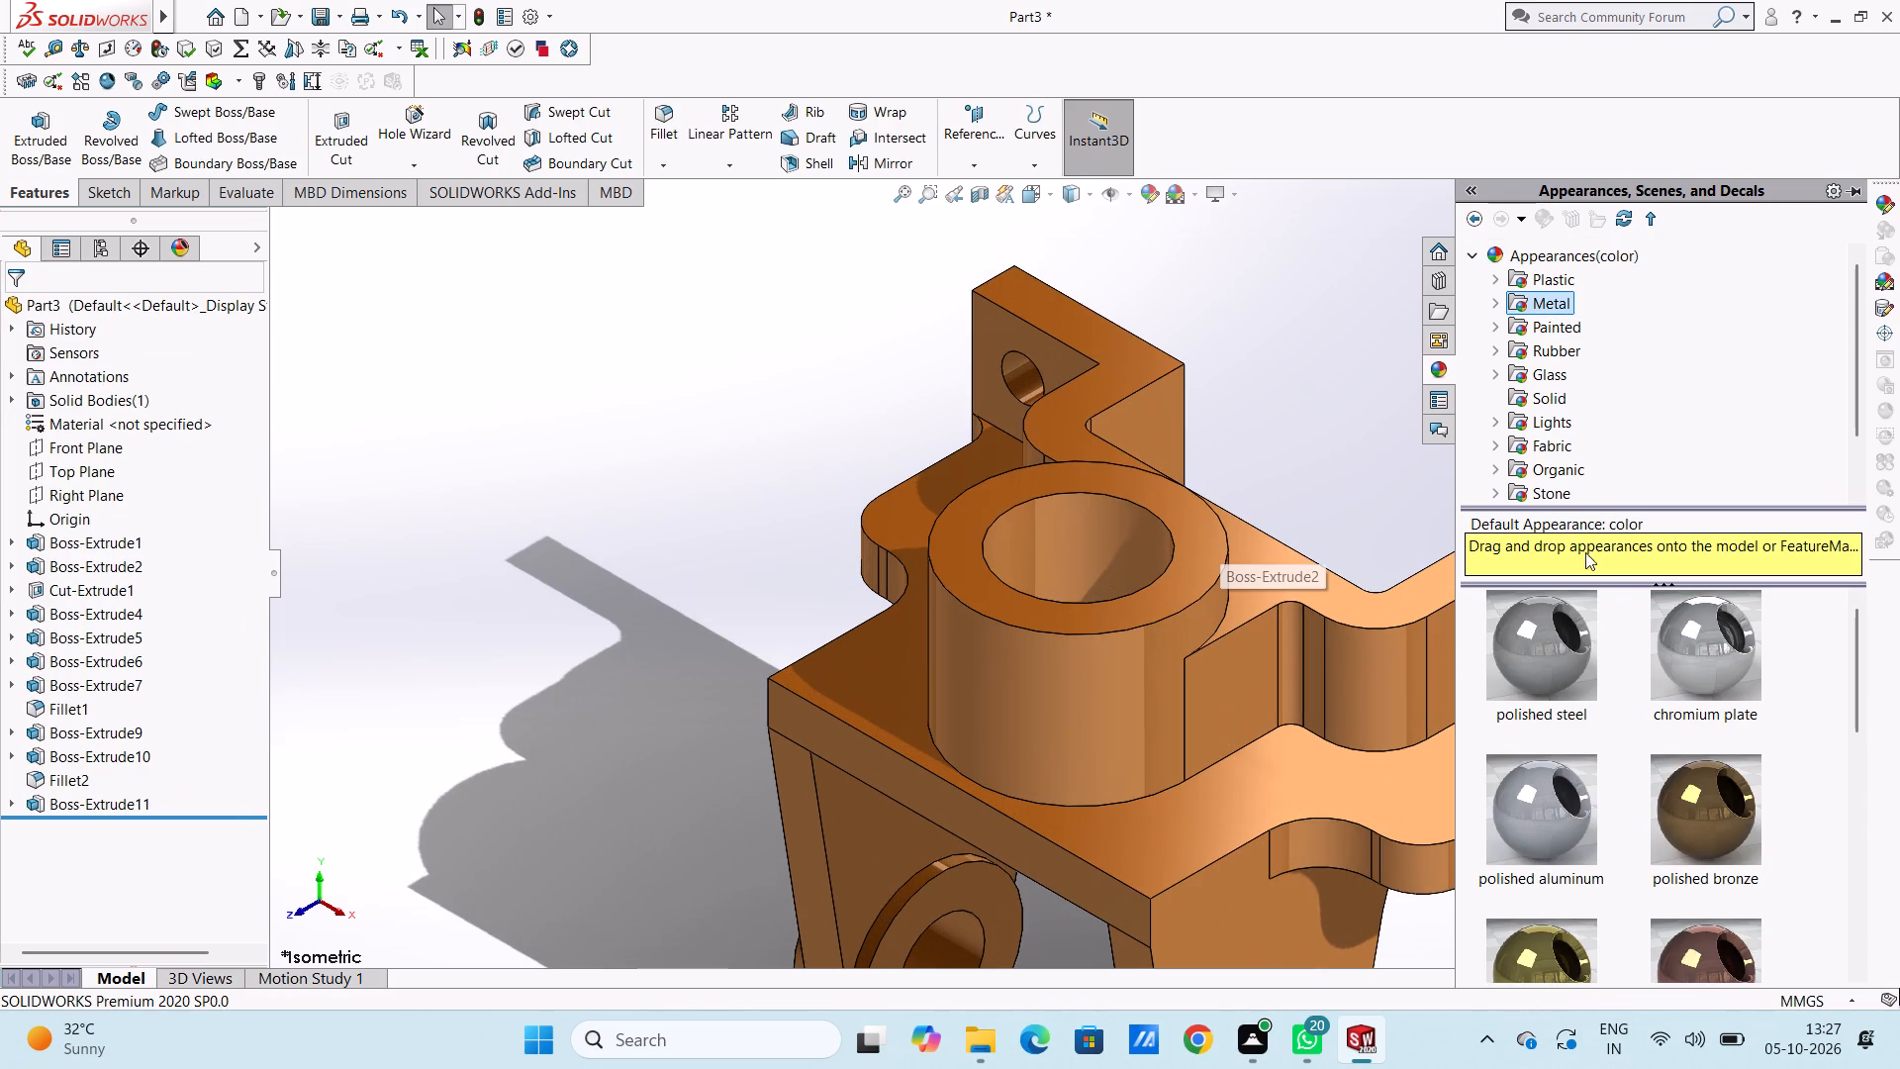
{"action": "left_click_drag", "start_coordinate": [1735, 663], "coordinate": [1099, 549]}
{"action": "left_click", "coordinate": [1093, 552]}
Apply the chromium plate appearance to only the inner face of the hole in the bracket's right-hand (+X) arm.
{"action": "scroll", "coordinate": [1089, 629], "scroll_direction": "up", "scroll_amount": 5}
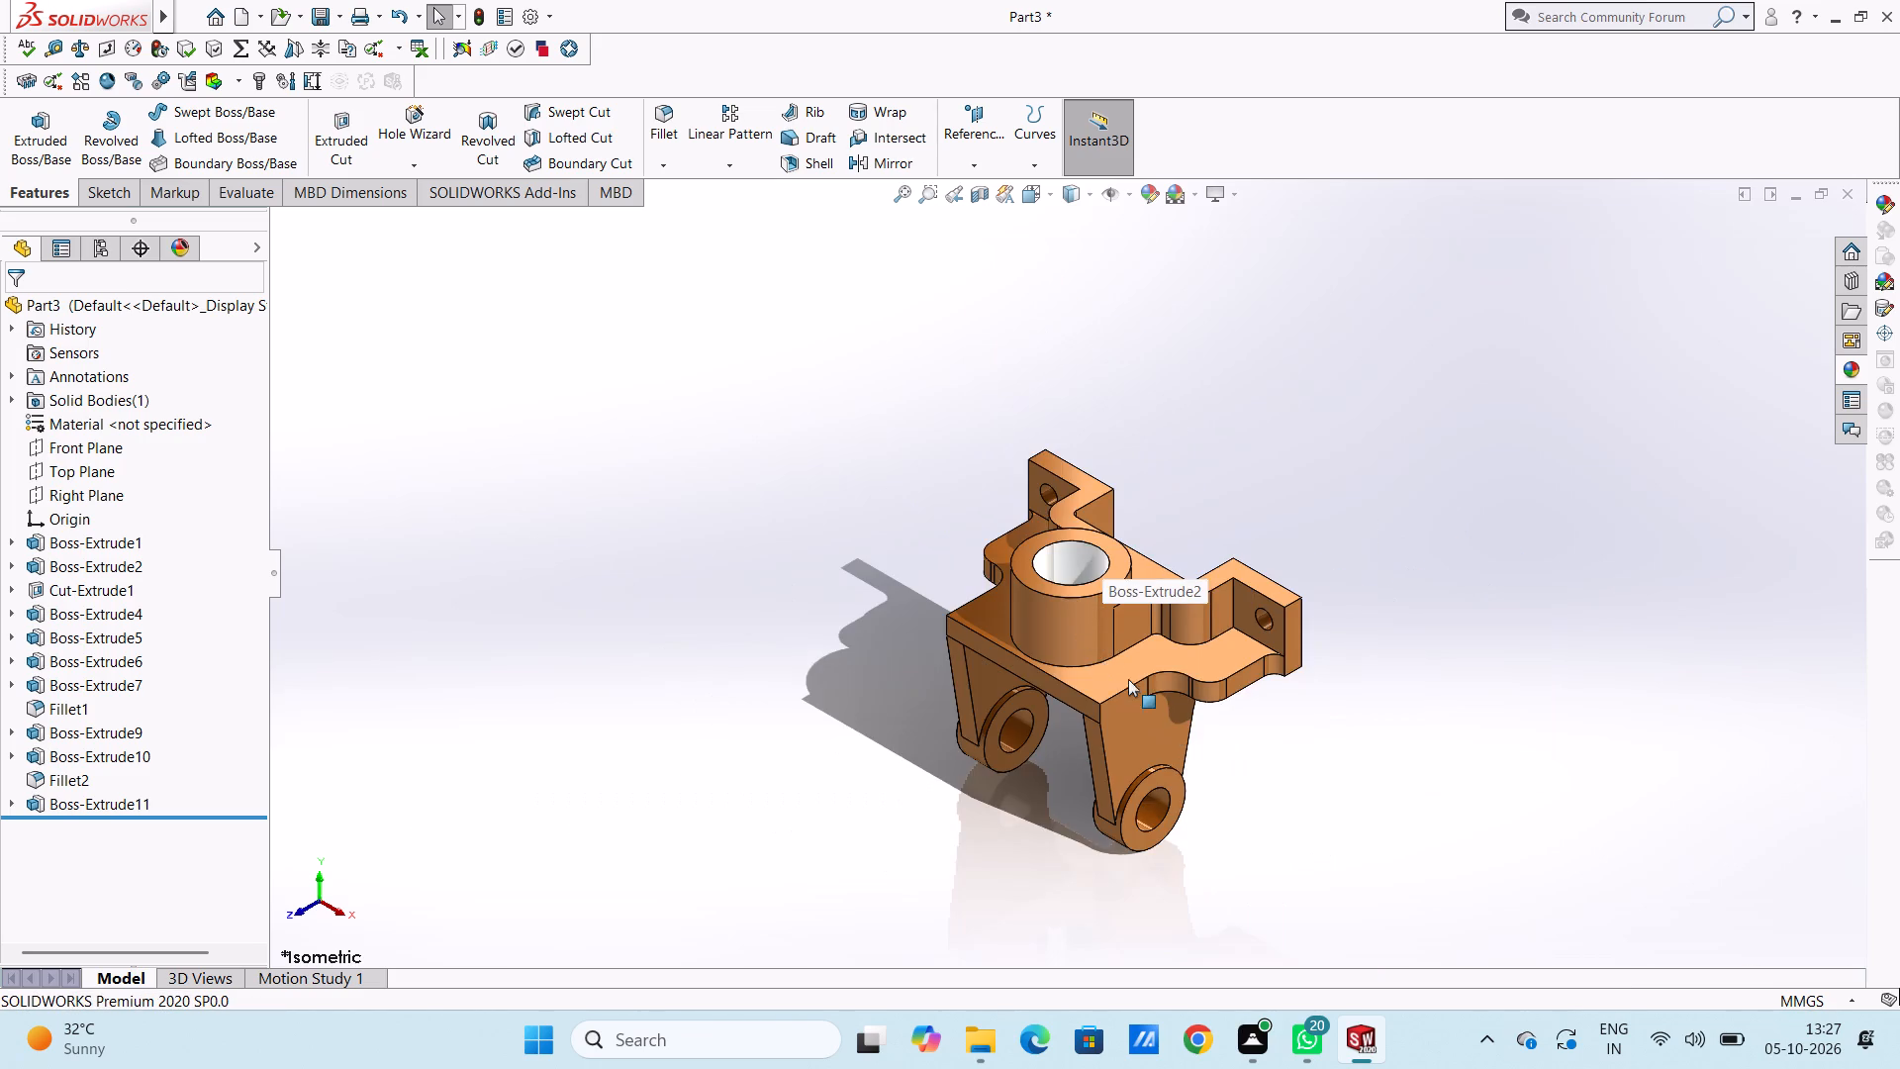
{"action": "scroll", "coordinate": [1143, 659], "scroll_direction": "down", "scroll_amount": 7}
{"action": "scroll", "coordinate": [1439, 543], "scroll_direction": "down", "scroll_amount": 3}
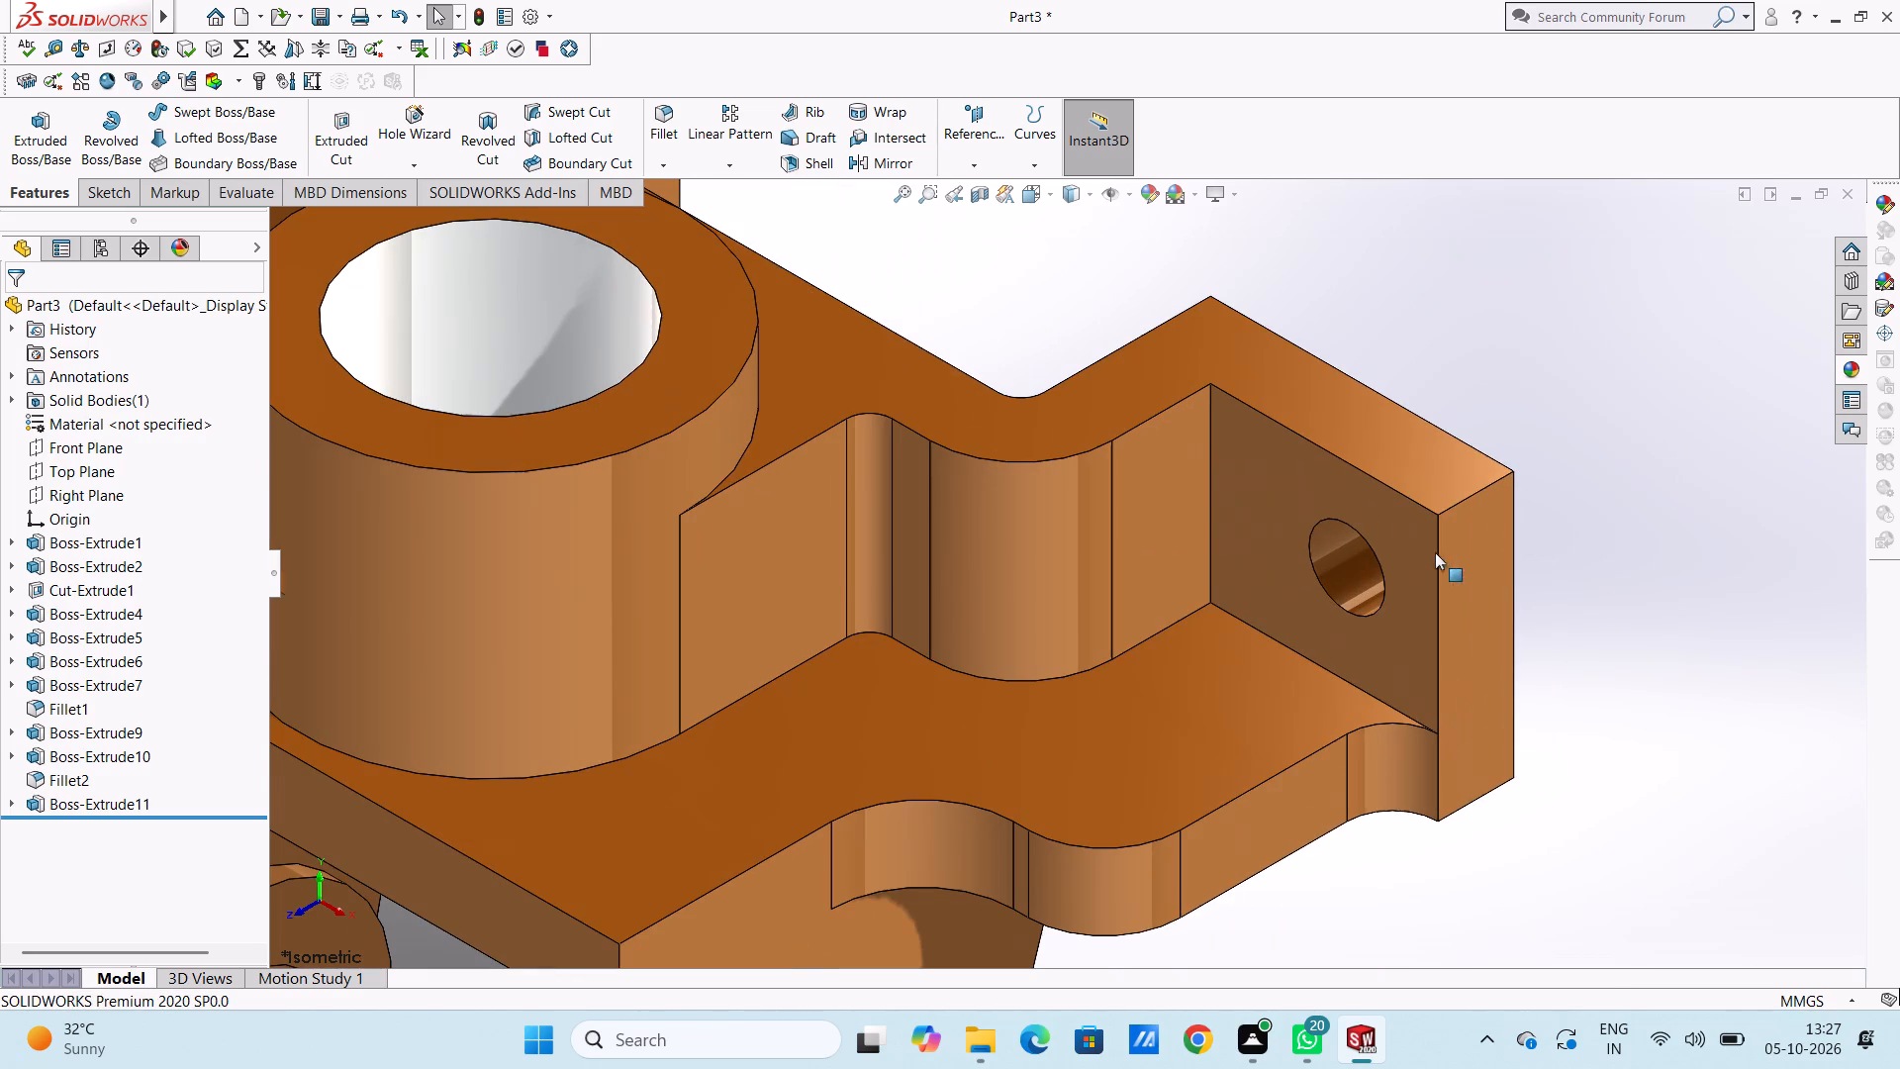
{"action": "left_click", "coordinate": [1851, 366]}
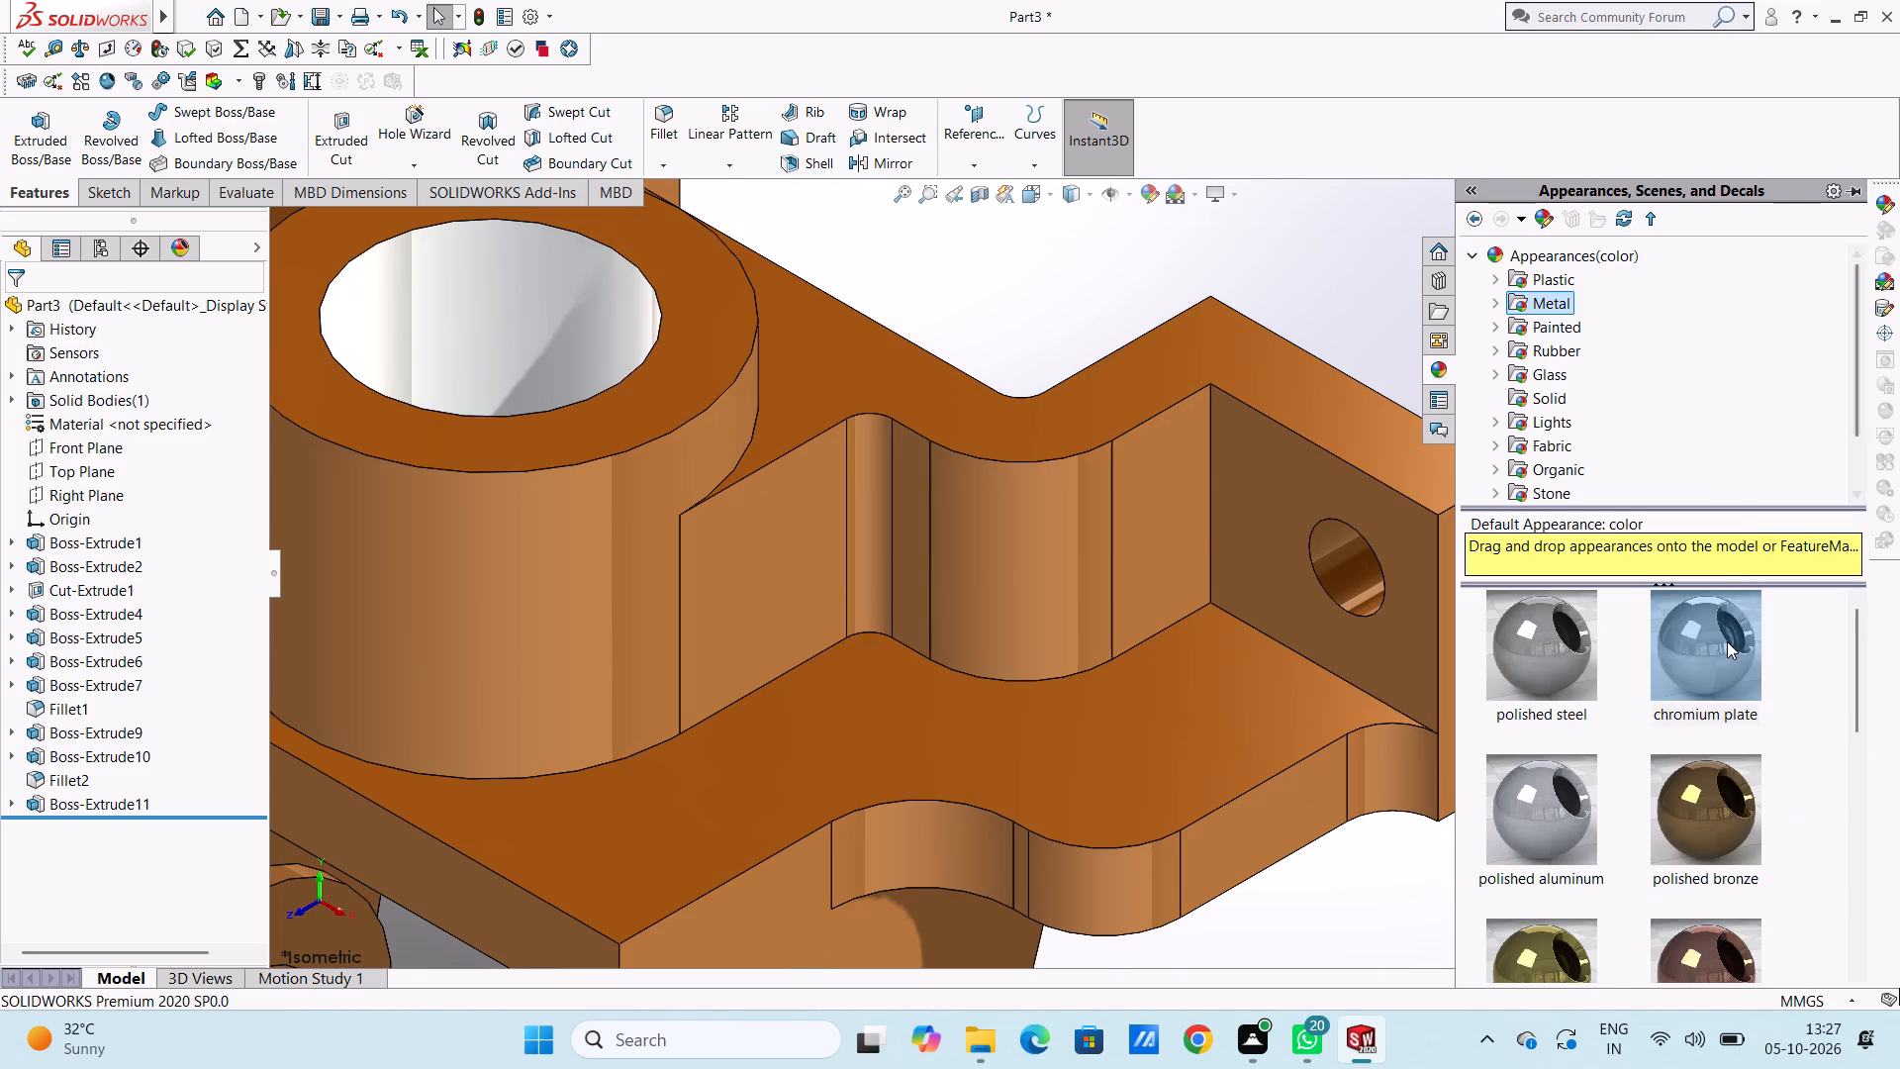
{"action": "left_click_drag", "start_coordinate": [1727, 641], "coordinate": [1363, 580]}
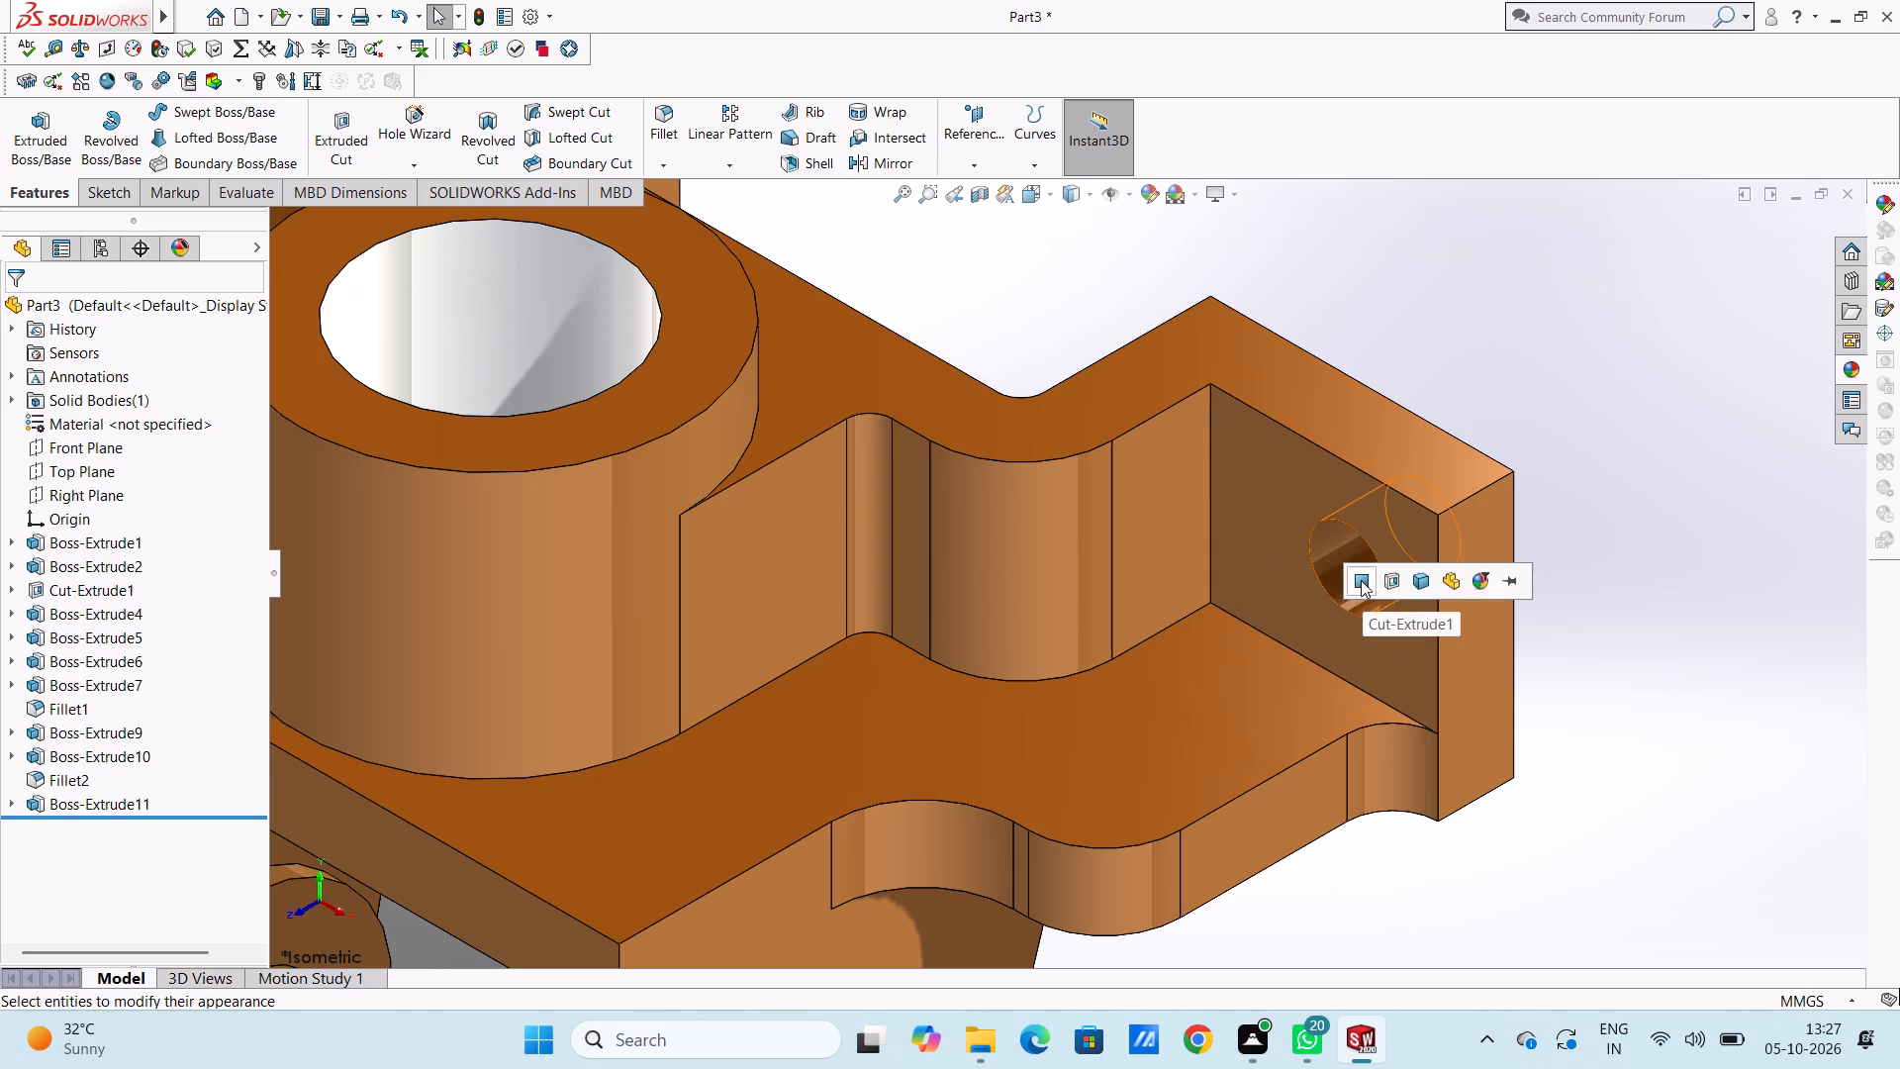
{"action": "left_click", "coordinate": [1361, 580]}
Apply the chromium plate appearance to only the inner face of the hole in the bracket's left-hand (-X) arm.
{"action": "scroll", "coordinate": [1359, 580], "scroll_direction": "up", "scroll_amount": 5}
{"action": "scroll", "coordinate": [794, 410], "scroll_direction": "up", "scroll_amount": 3}
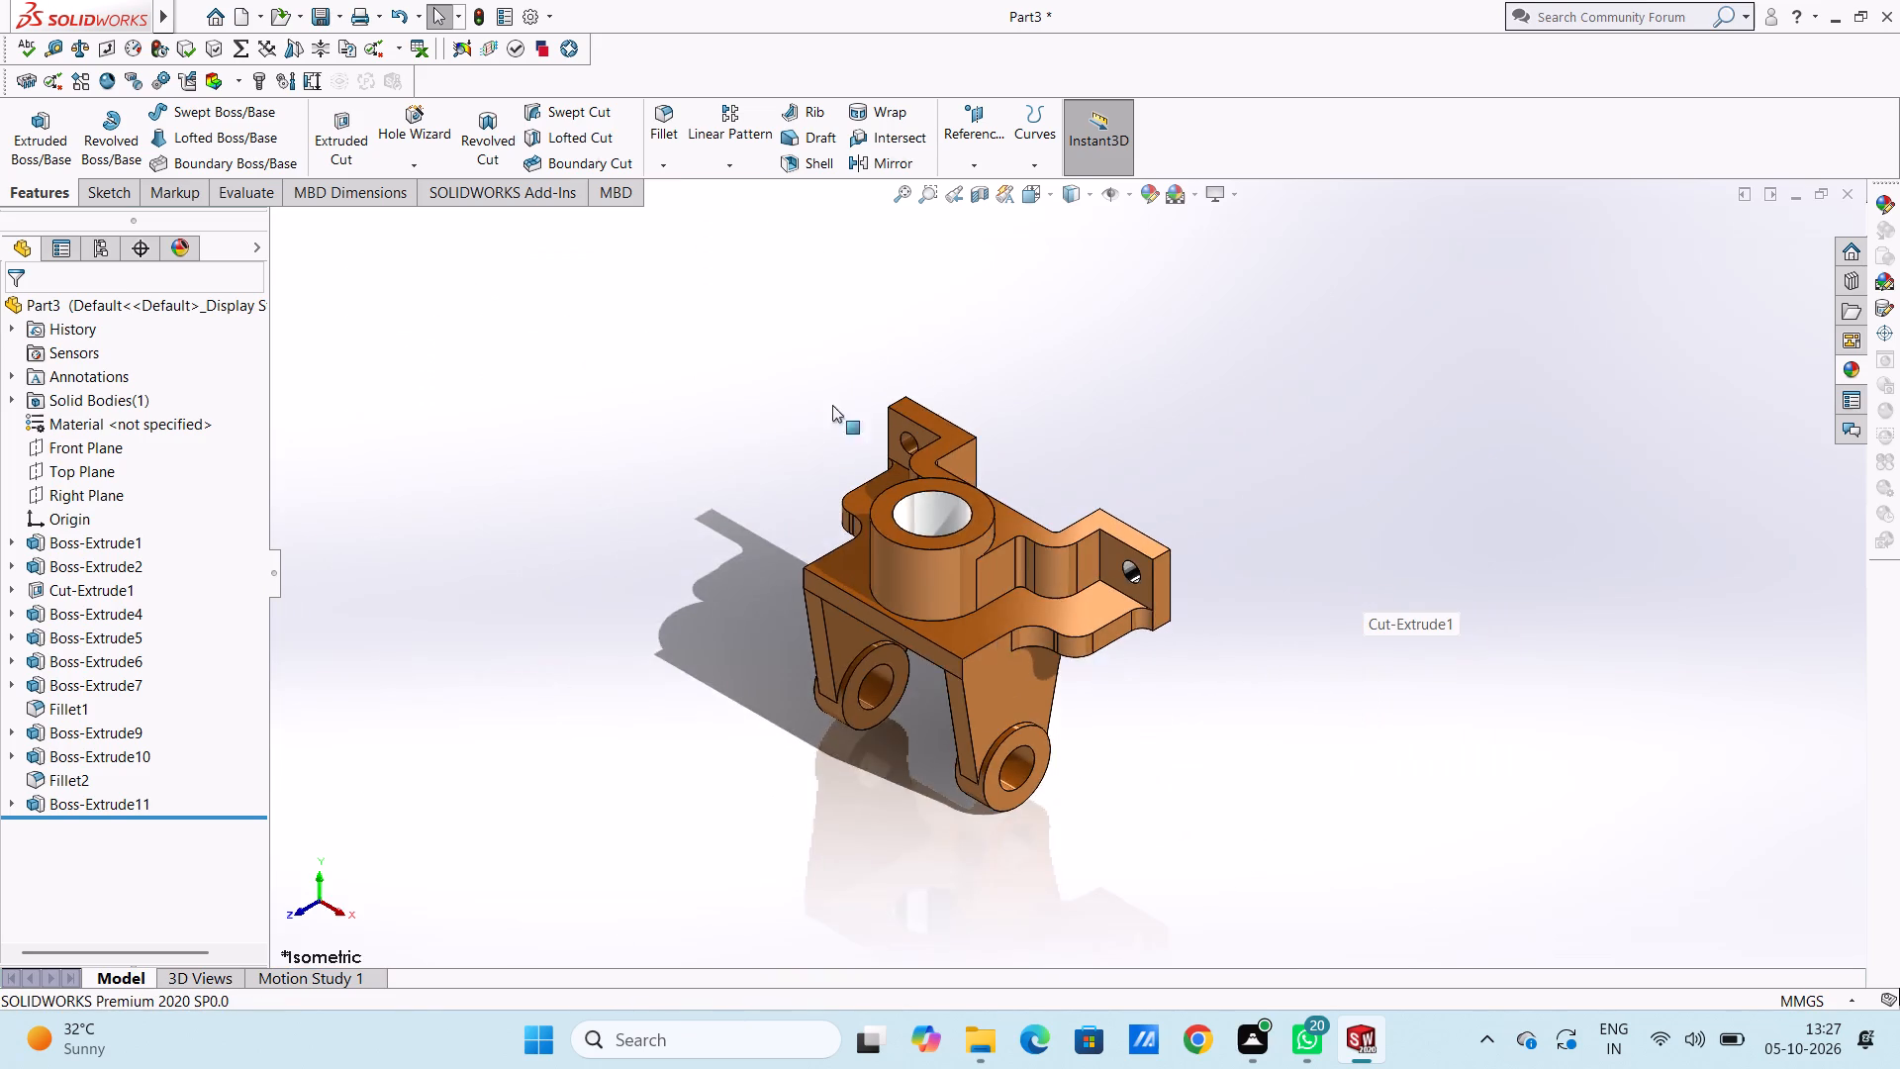
{"action": "scroll", "coordinate": [886, 436], "scroll_direction": "down", "scroll_amount": 4}
{"action": "scroll", "coordinate": [1046, 554], "scroll_direction": "down", "scroll_amount": 3}
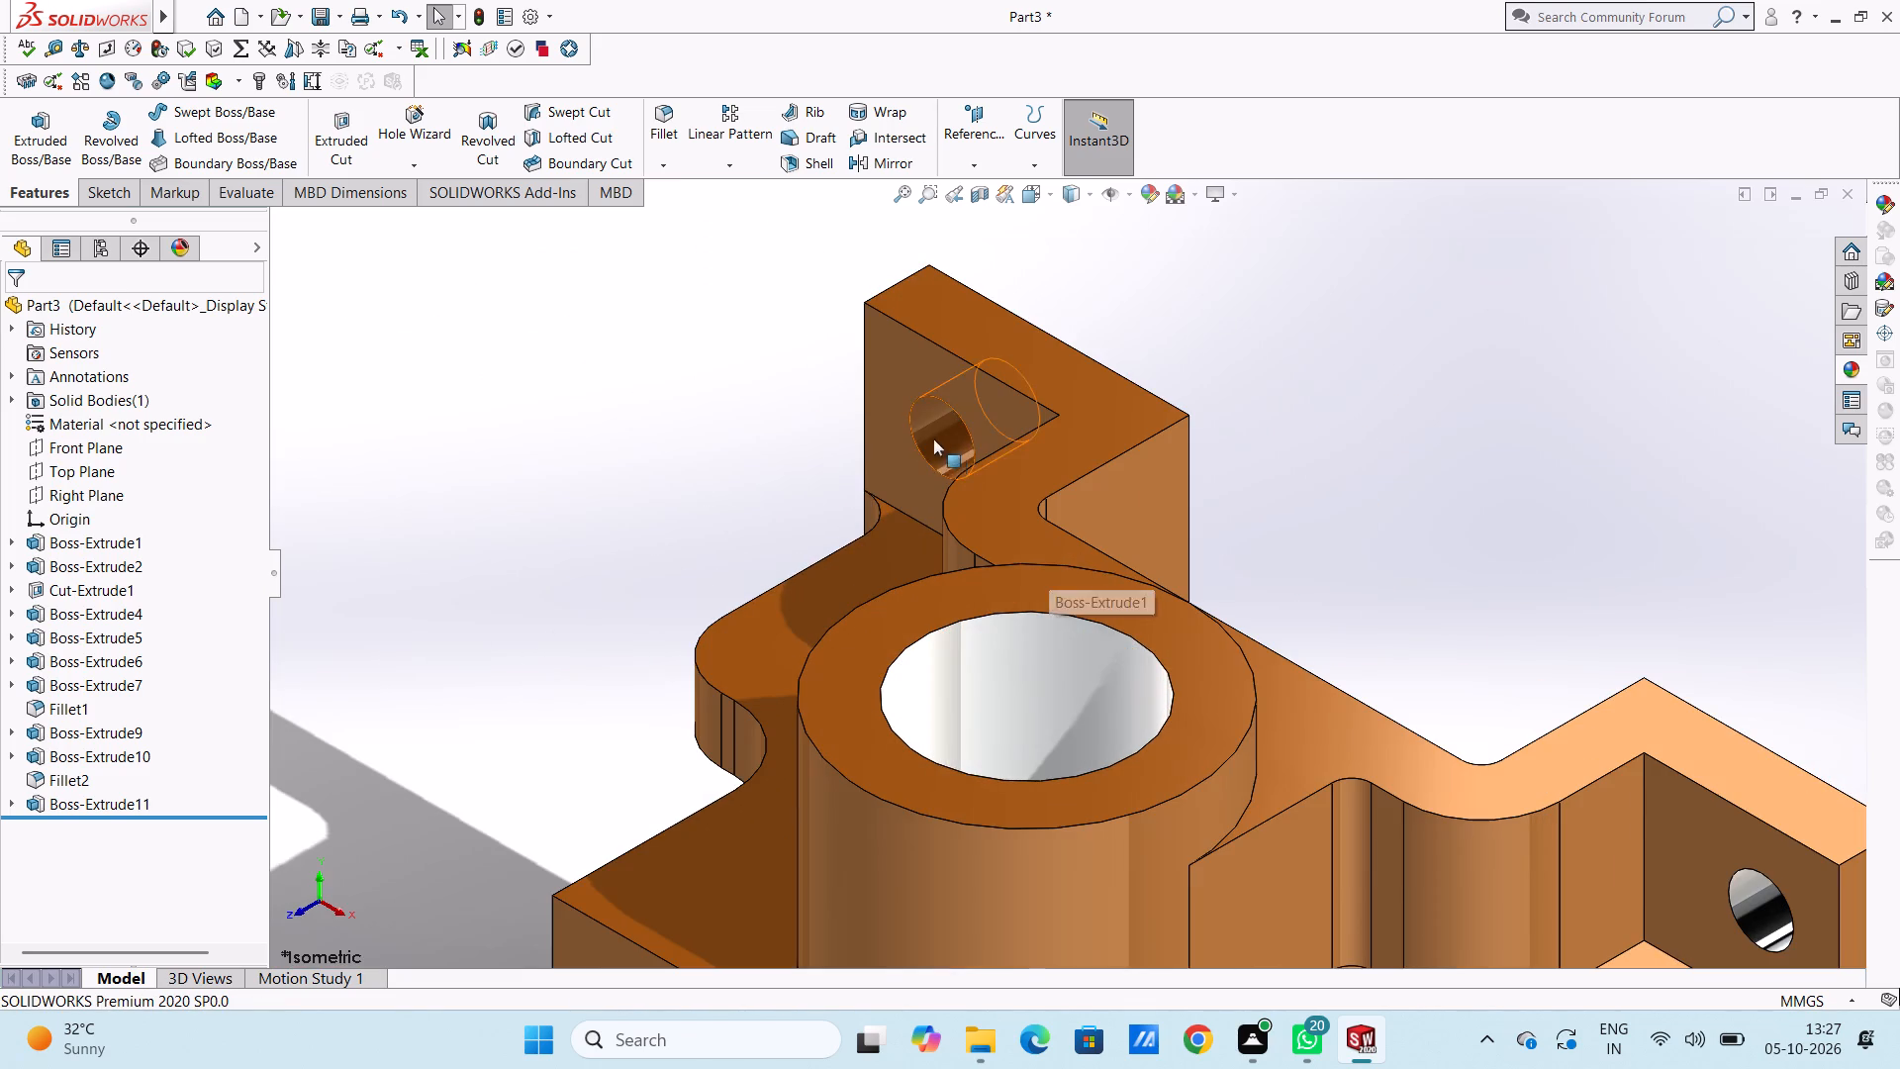
{"action": "scroll", "coordinate": [928, 436], "scroll_direction": "down", "scroll_amount": 3}
{"action": "left_click", "coordinate": [1849, 365]}
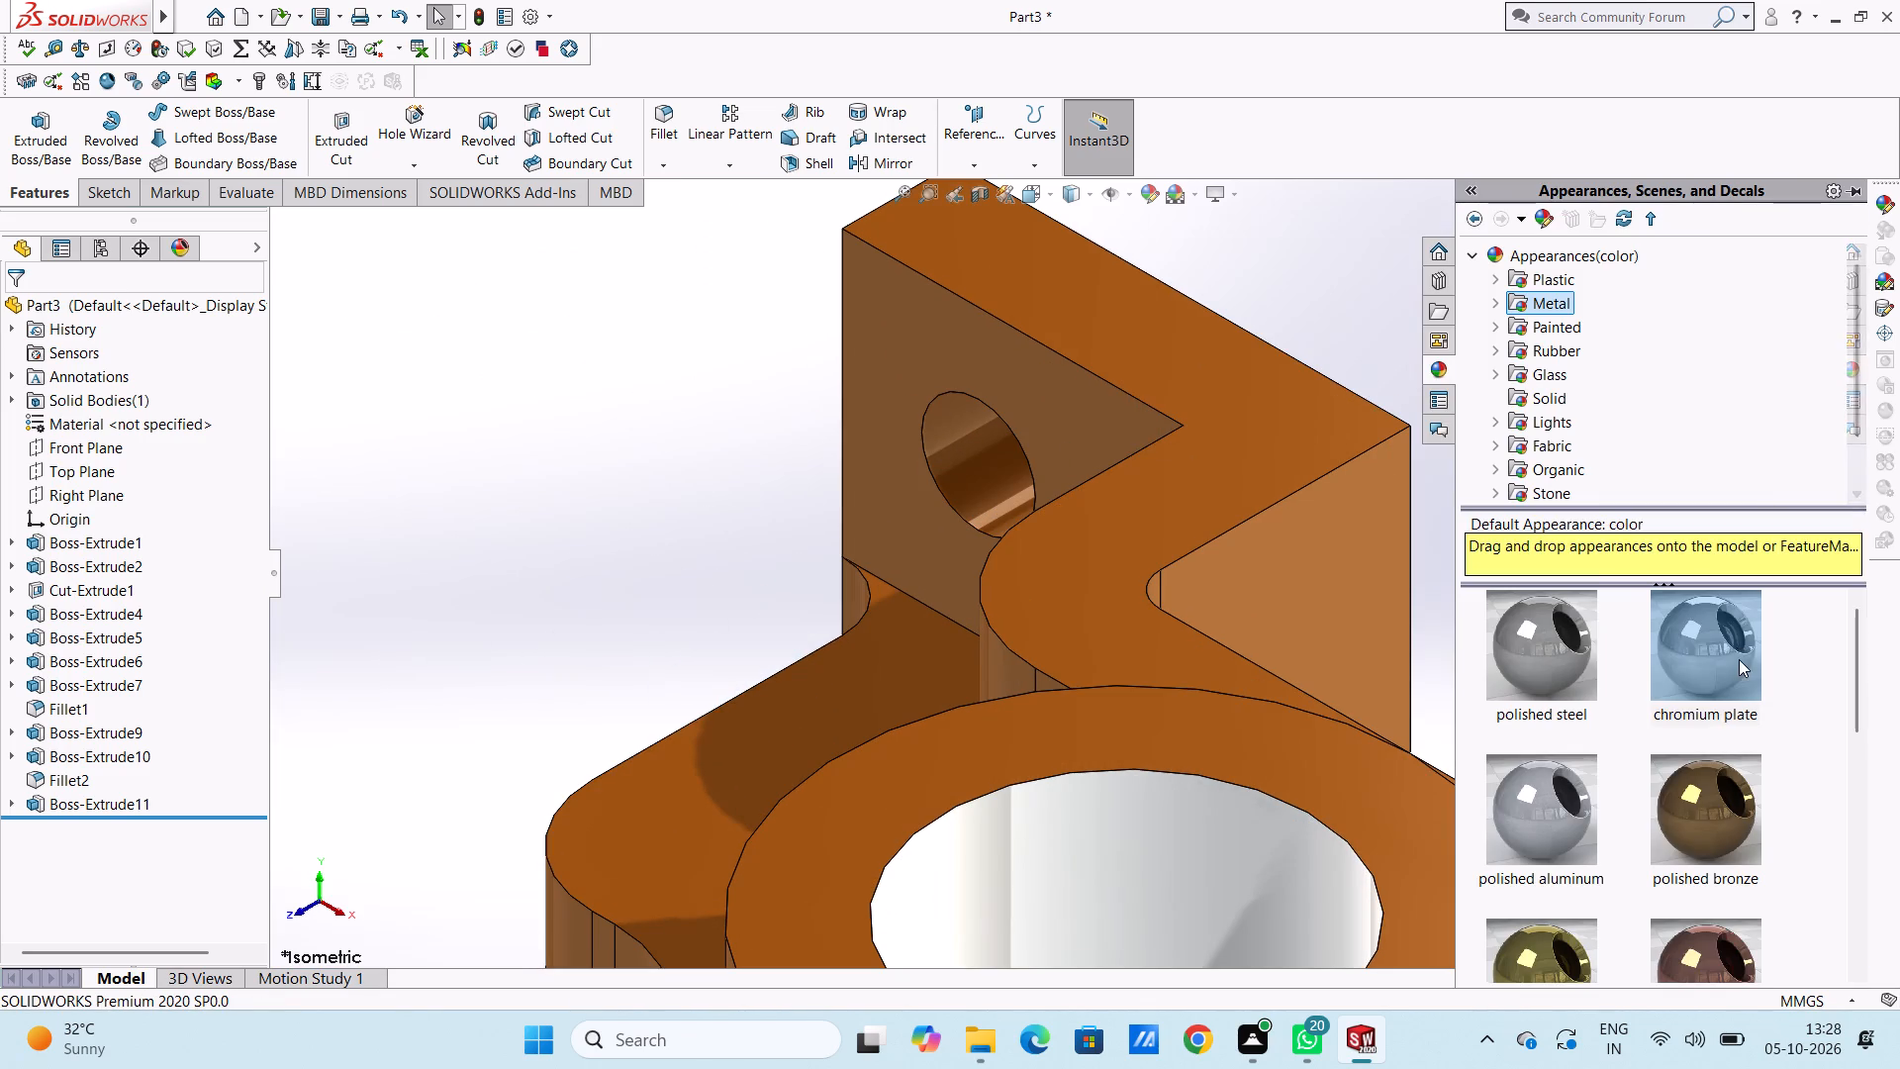
{"action": "left_click_drag", "start_coordinate": [1739, 659], "coordinate": [1009, 491]}
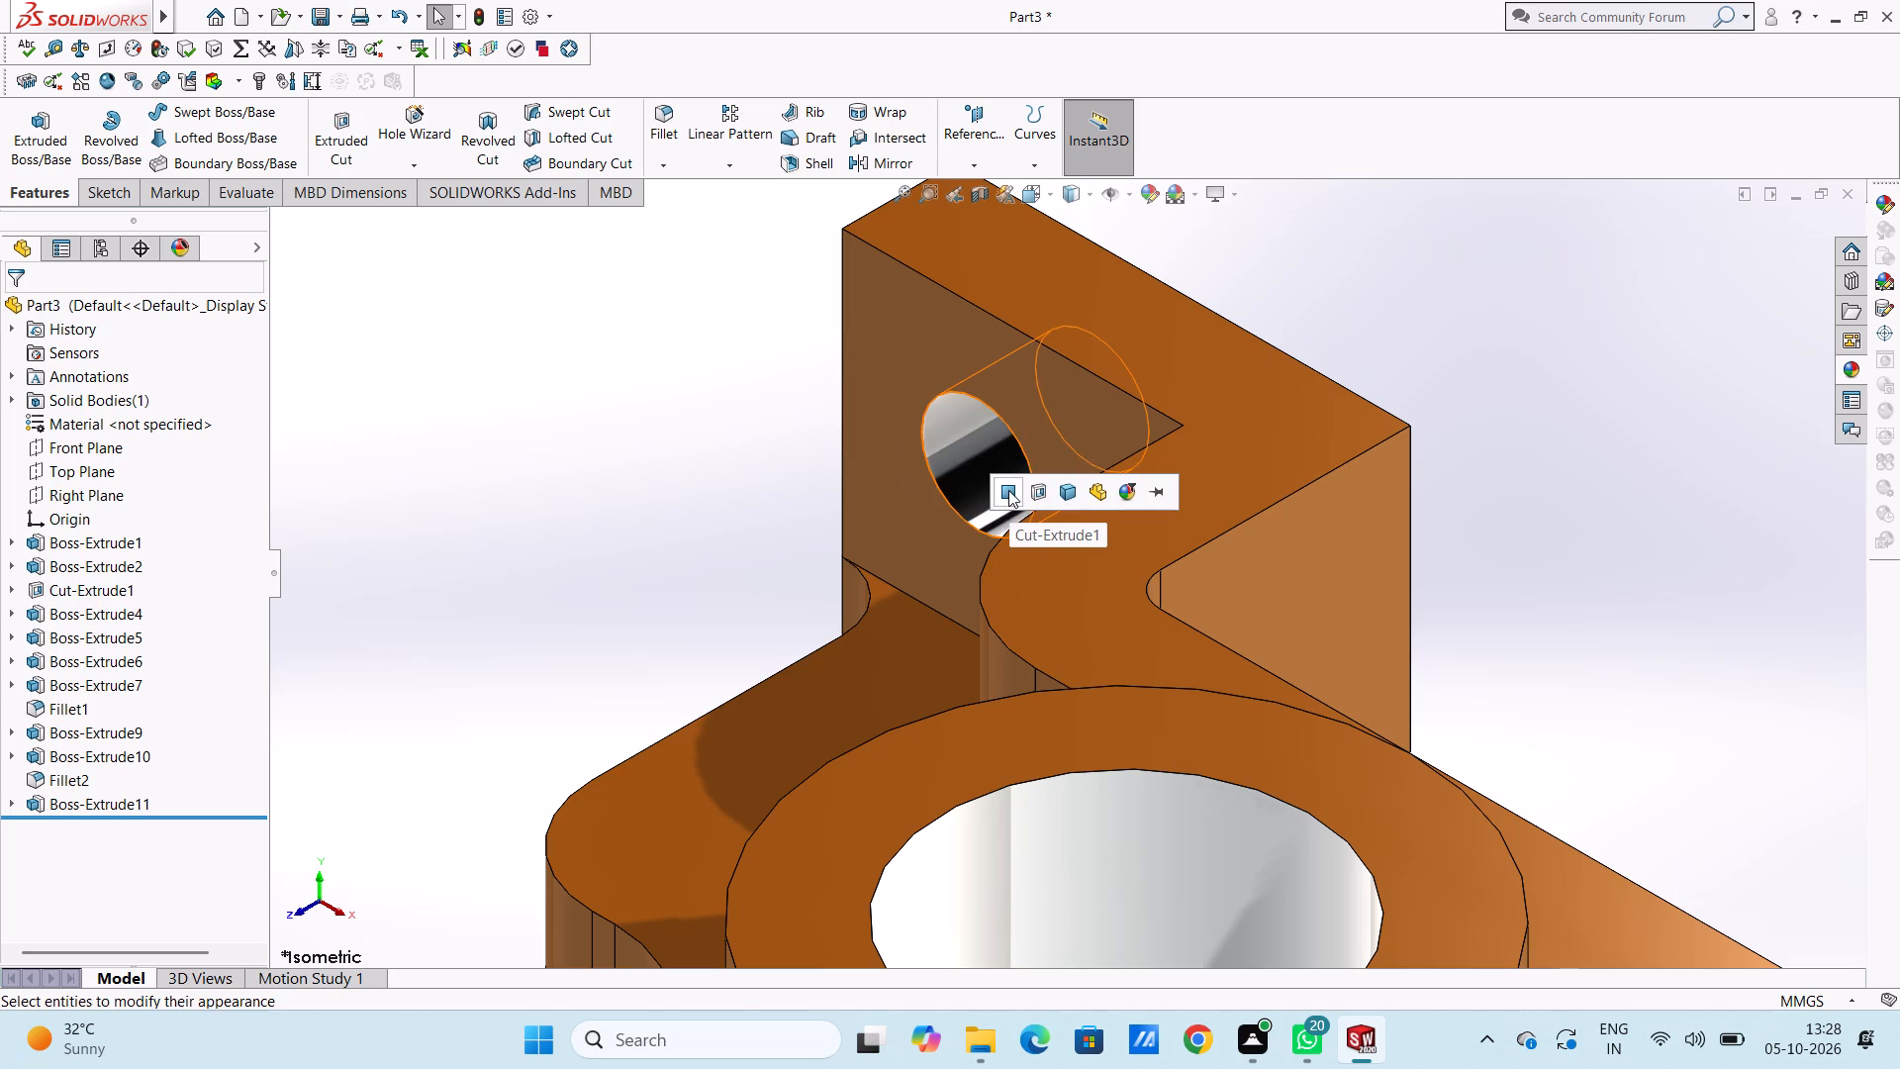
{"action": "left_click", "coordinate": [1008, 490]}
Apply the chromium plate appearance to only the inner face of the ring hole on the left-hand (-X) web.
{"action": "scroll", "coordinate": [959, 614], "scroll_direction": "up", "scroll_amount": 14}
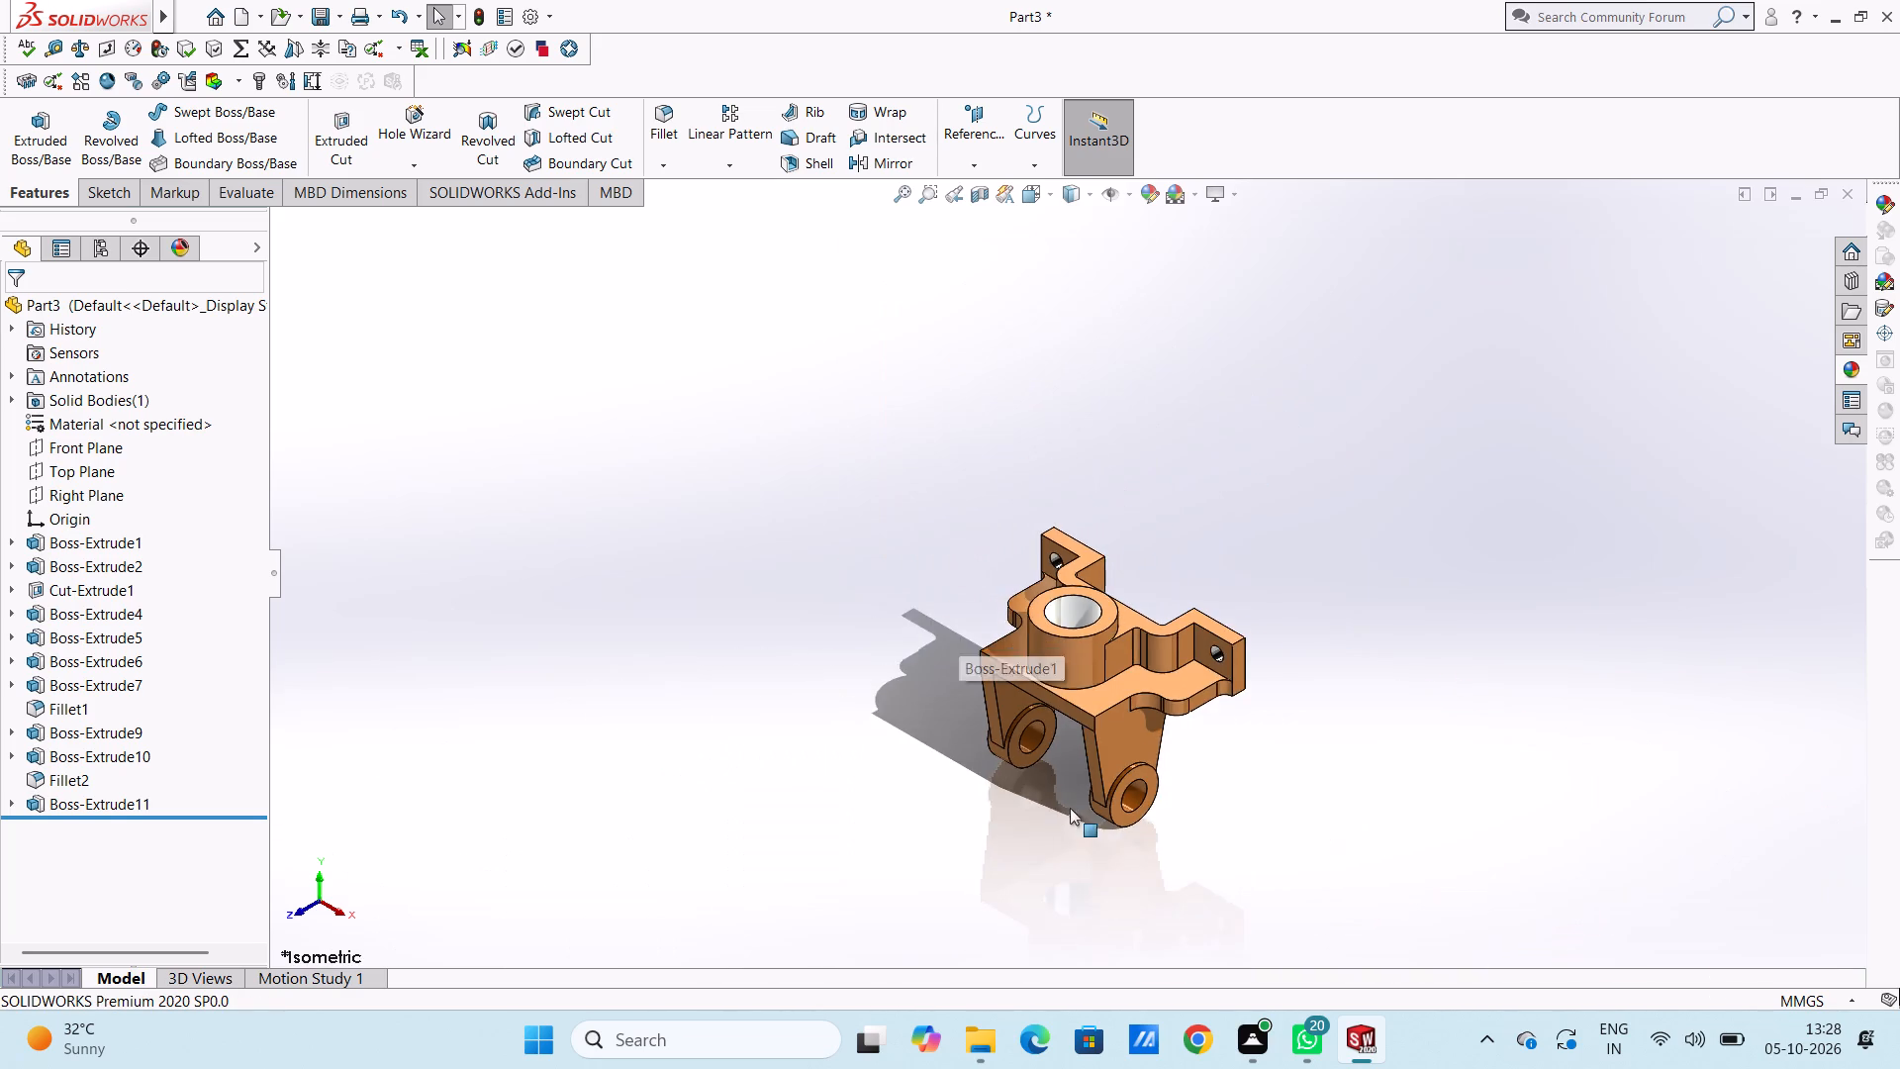
{"action": "scroll", "coordinate": [1071, 807], "scroll_direction": "down", "scroll_amount": 3}
{"action": "scroll", "coordinate": [994, 637], "scroll_direction": "down", "scroll_amount": 8}
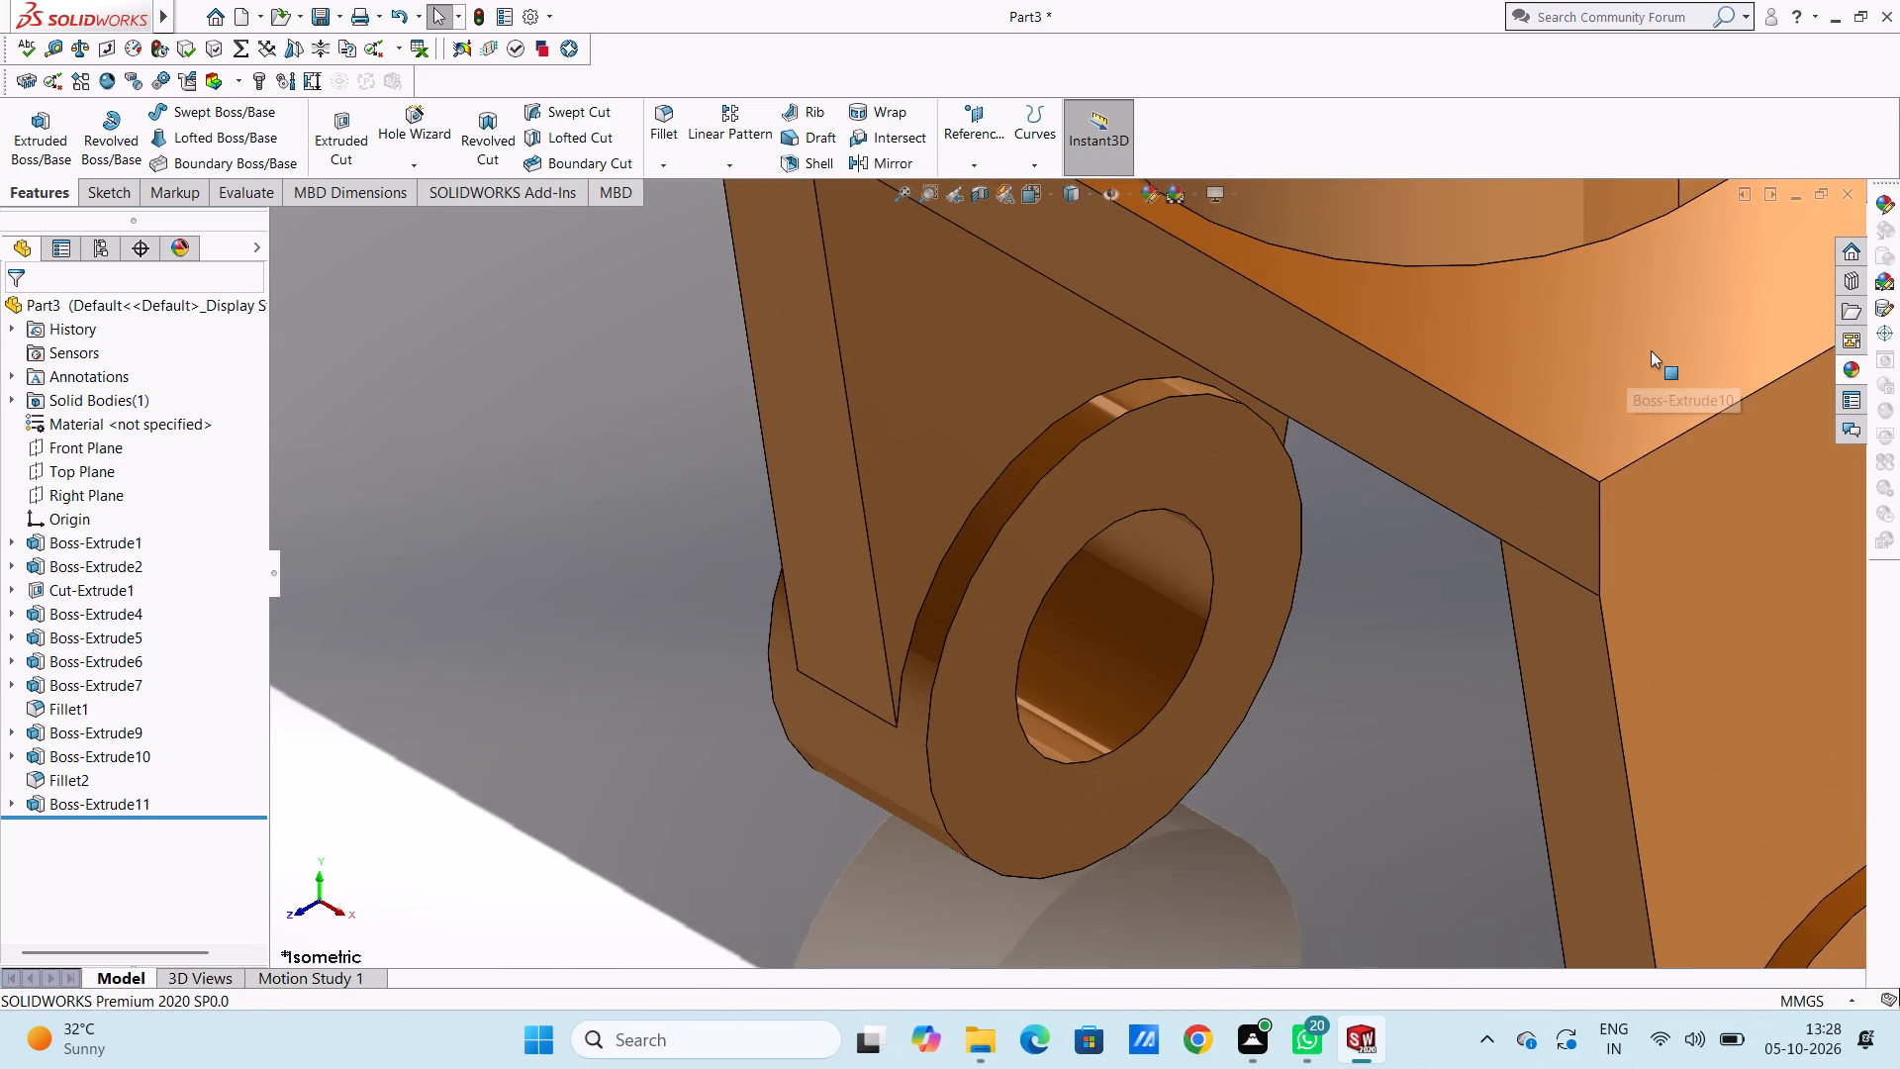
{"action": "left_click", "coordinate": [1852, 365]}
{"action": "left_click_drag", "start_coordinate": [1705, 642], "coordinate": [1151, 656]}
{"action": "left_click", "coordinate": [1151, 656]}
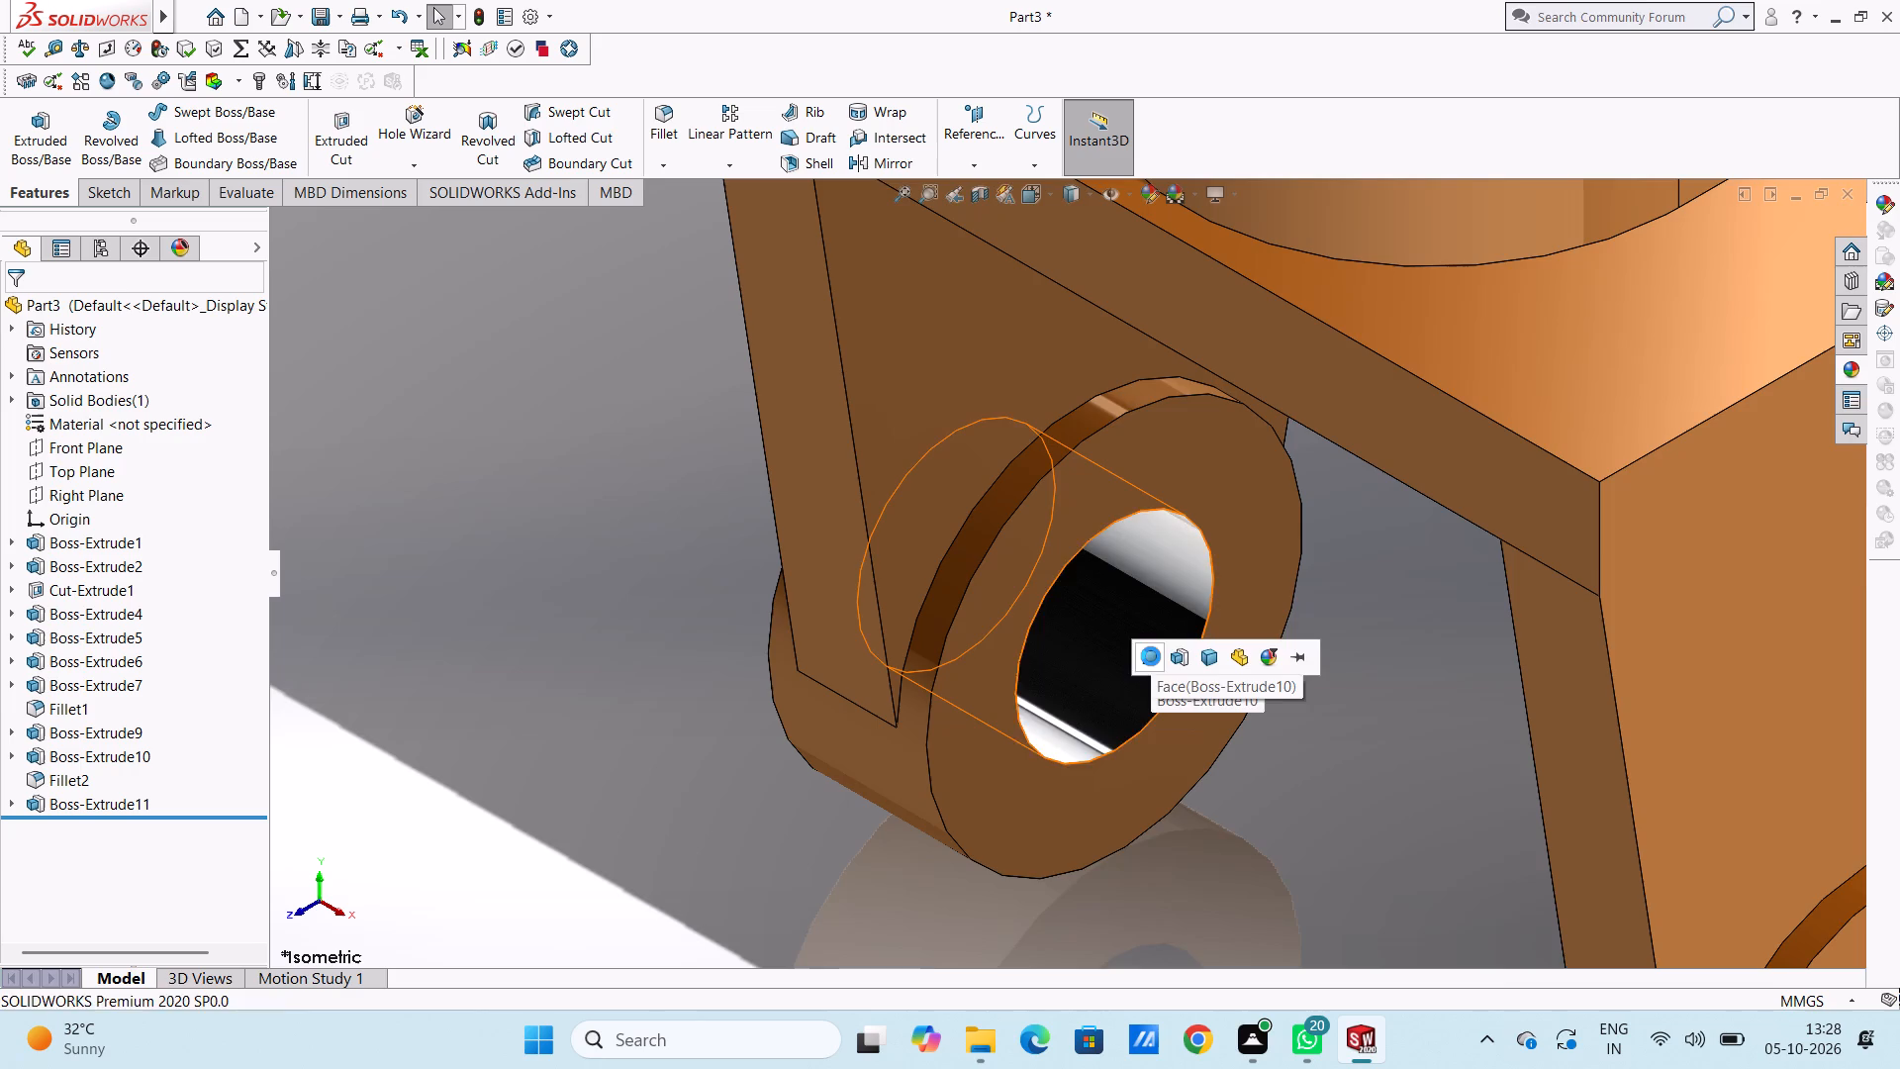
Apply the chromium plate appearance to only the inner face of the ring hole on the right-hand (+X) web.
{"action": "scroll", "coordinate": [1151, 656], "scroll_direction": "up", "scroll_amount": 4}
{"action": "scroll", "coordinate": [1289, 701], "scroll_direction": "down", "scroll_amount": 2}
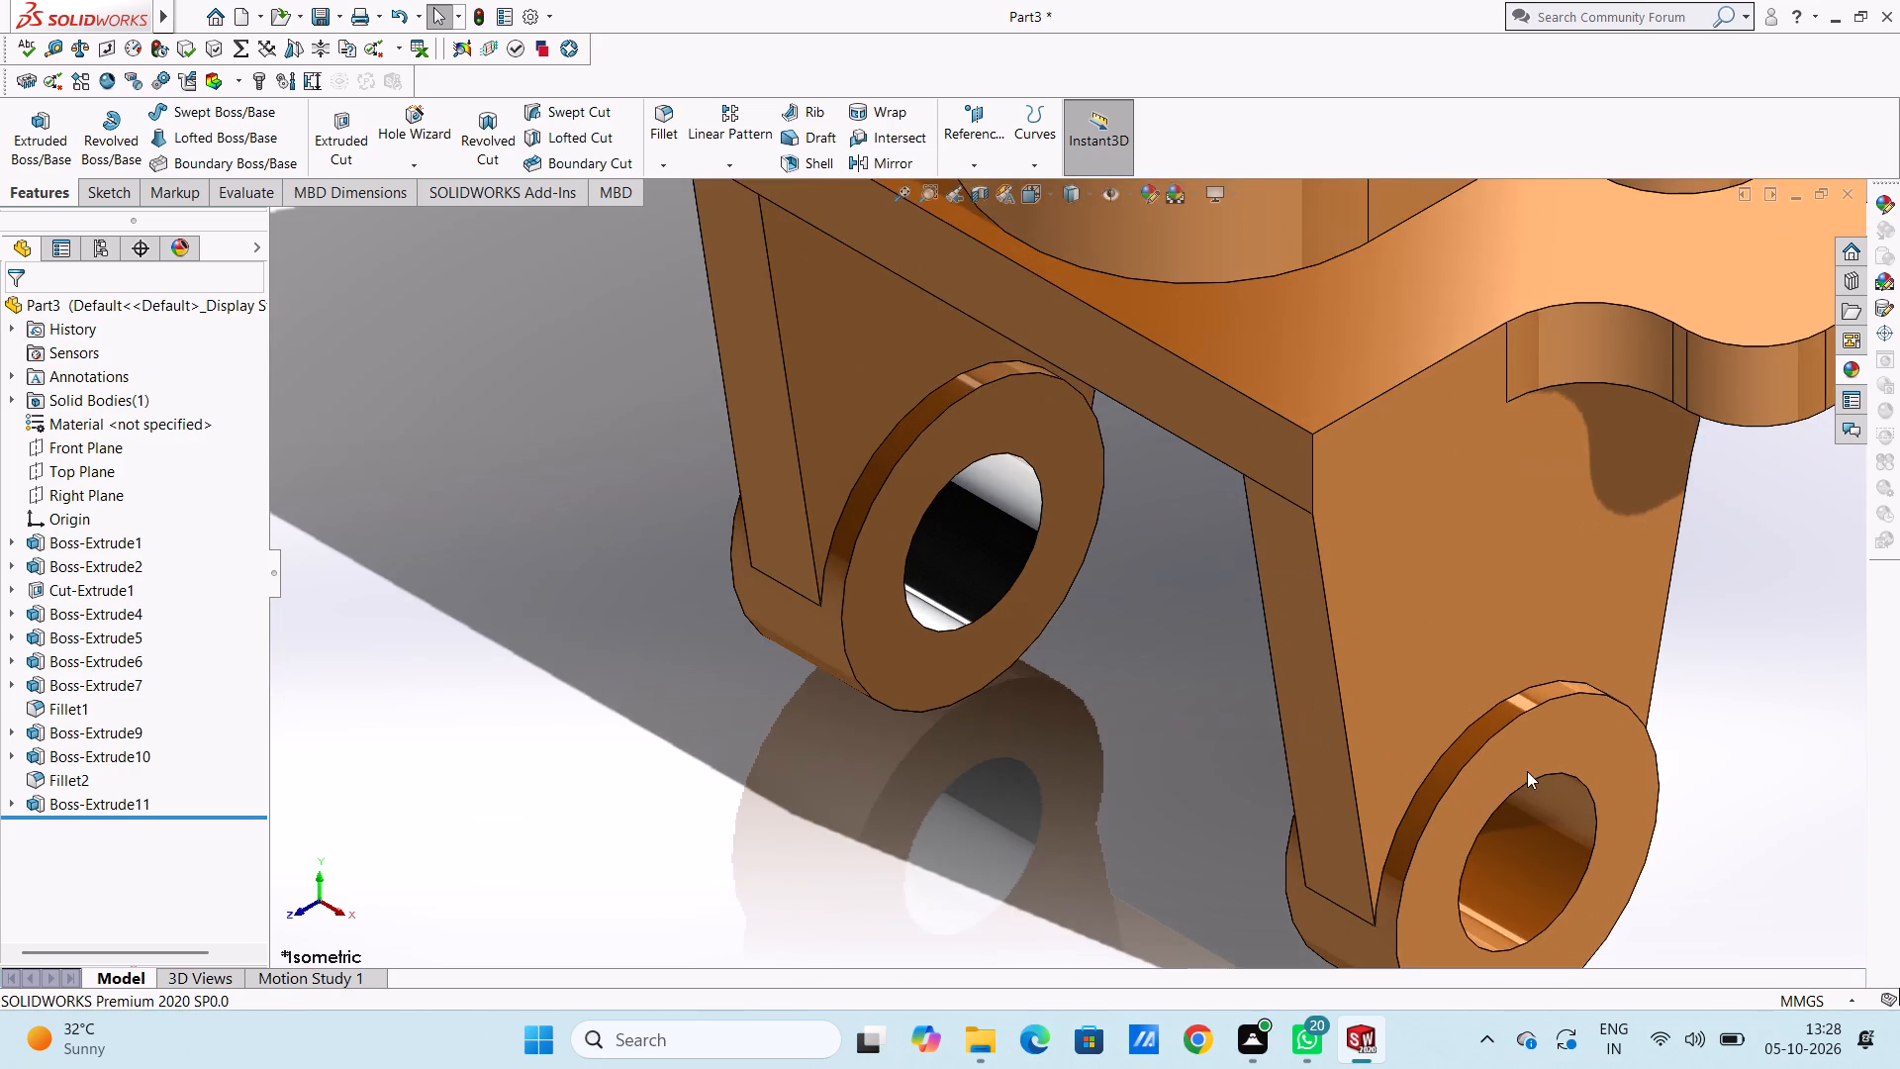
{"action": "scroll", "coordinate": [1527, 771], "scroll_direction": "up", "scroll_amount": 3}
{"action": "scroll", "coordinate": [1301, 736], "scroll_direction": "down", "scroll_amount": 3}
{"action": "left_click", "coordinate": [1846, 366]}
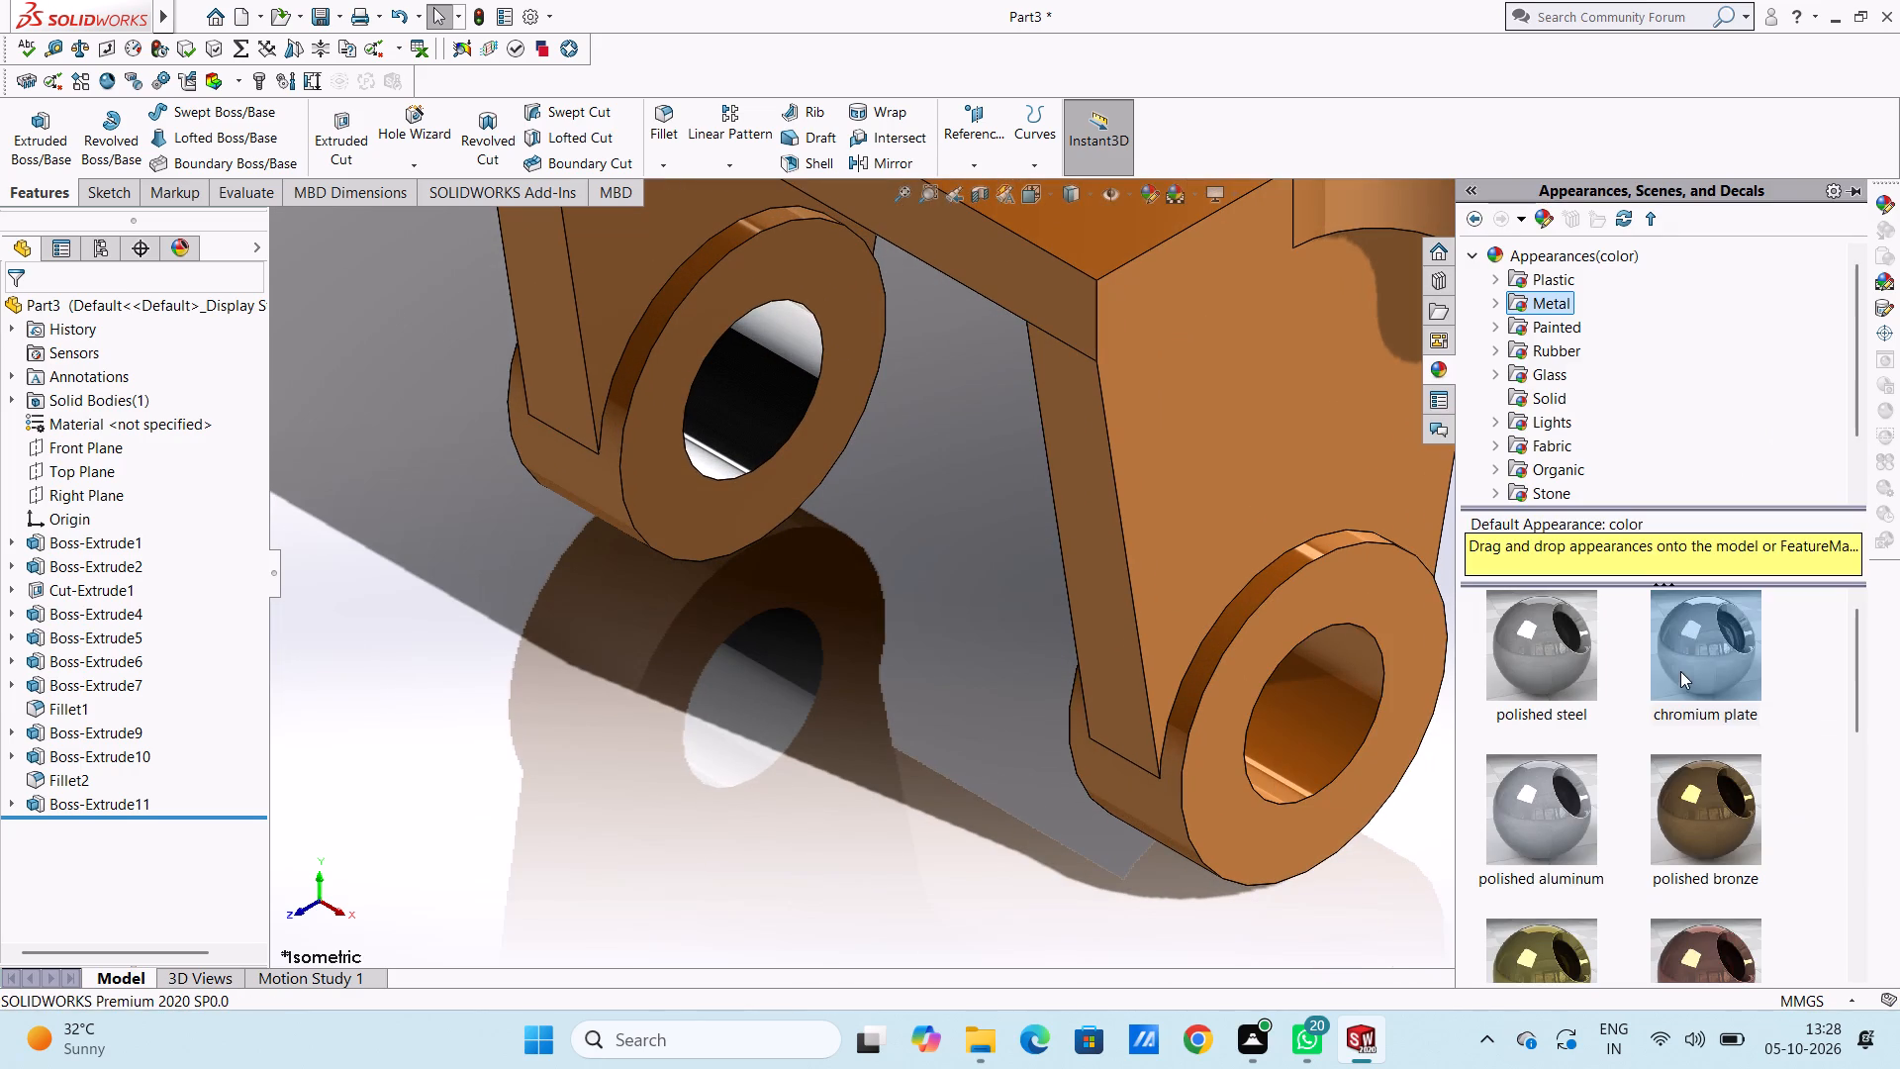
{"action": "left_click_drag", "start_coordinate": [1714, 635], "coordinate": [1311, 704]}
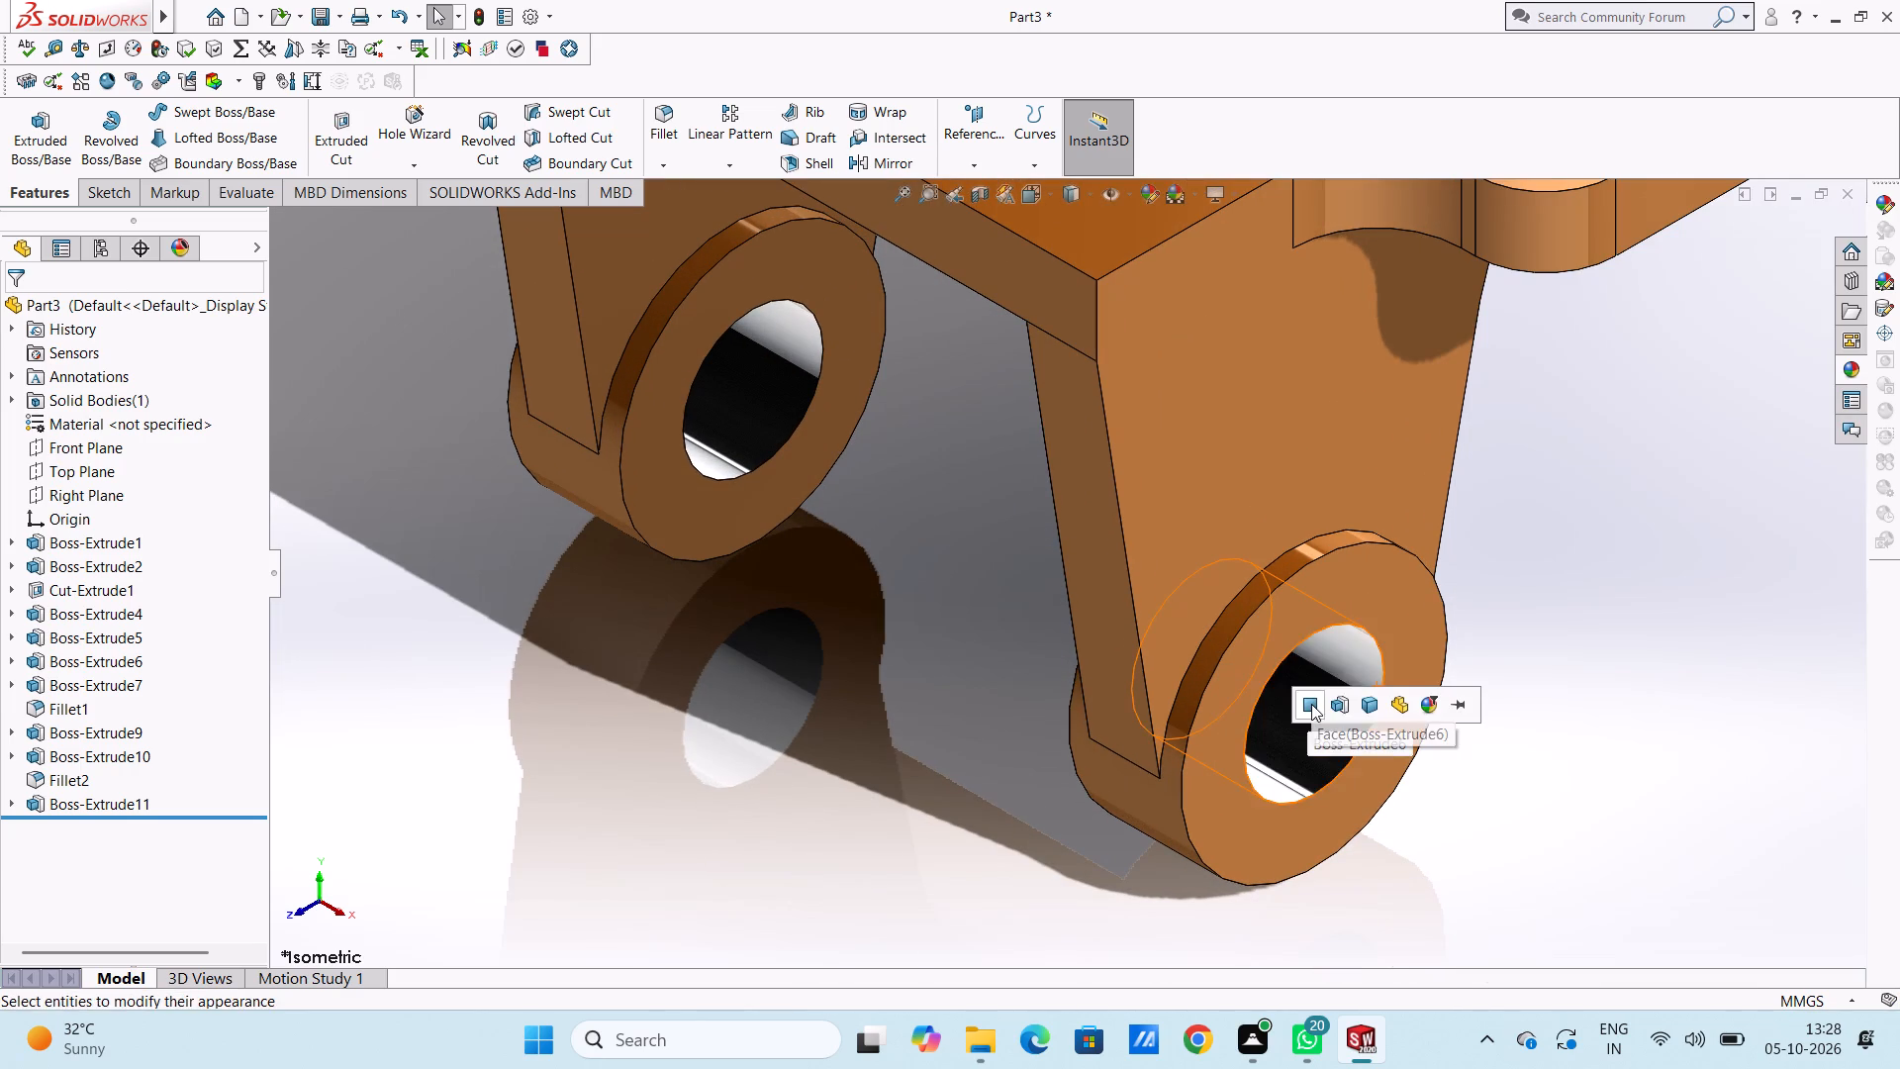
{"action": "left_click", "coordinate": [1311, 704]}
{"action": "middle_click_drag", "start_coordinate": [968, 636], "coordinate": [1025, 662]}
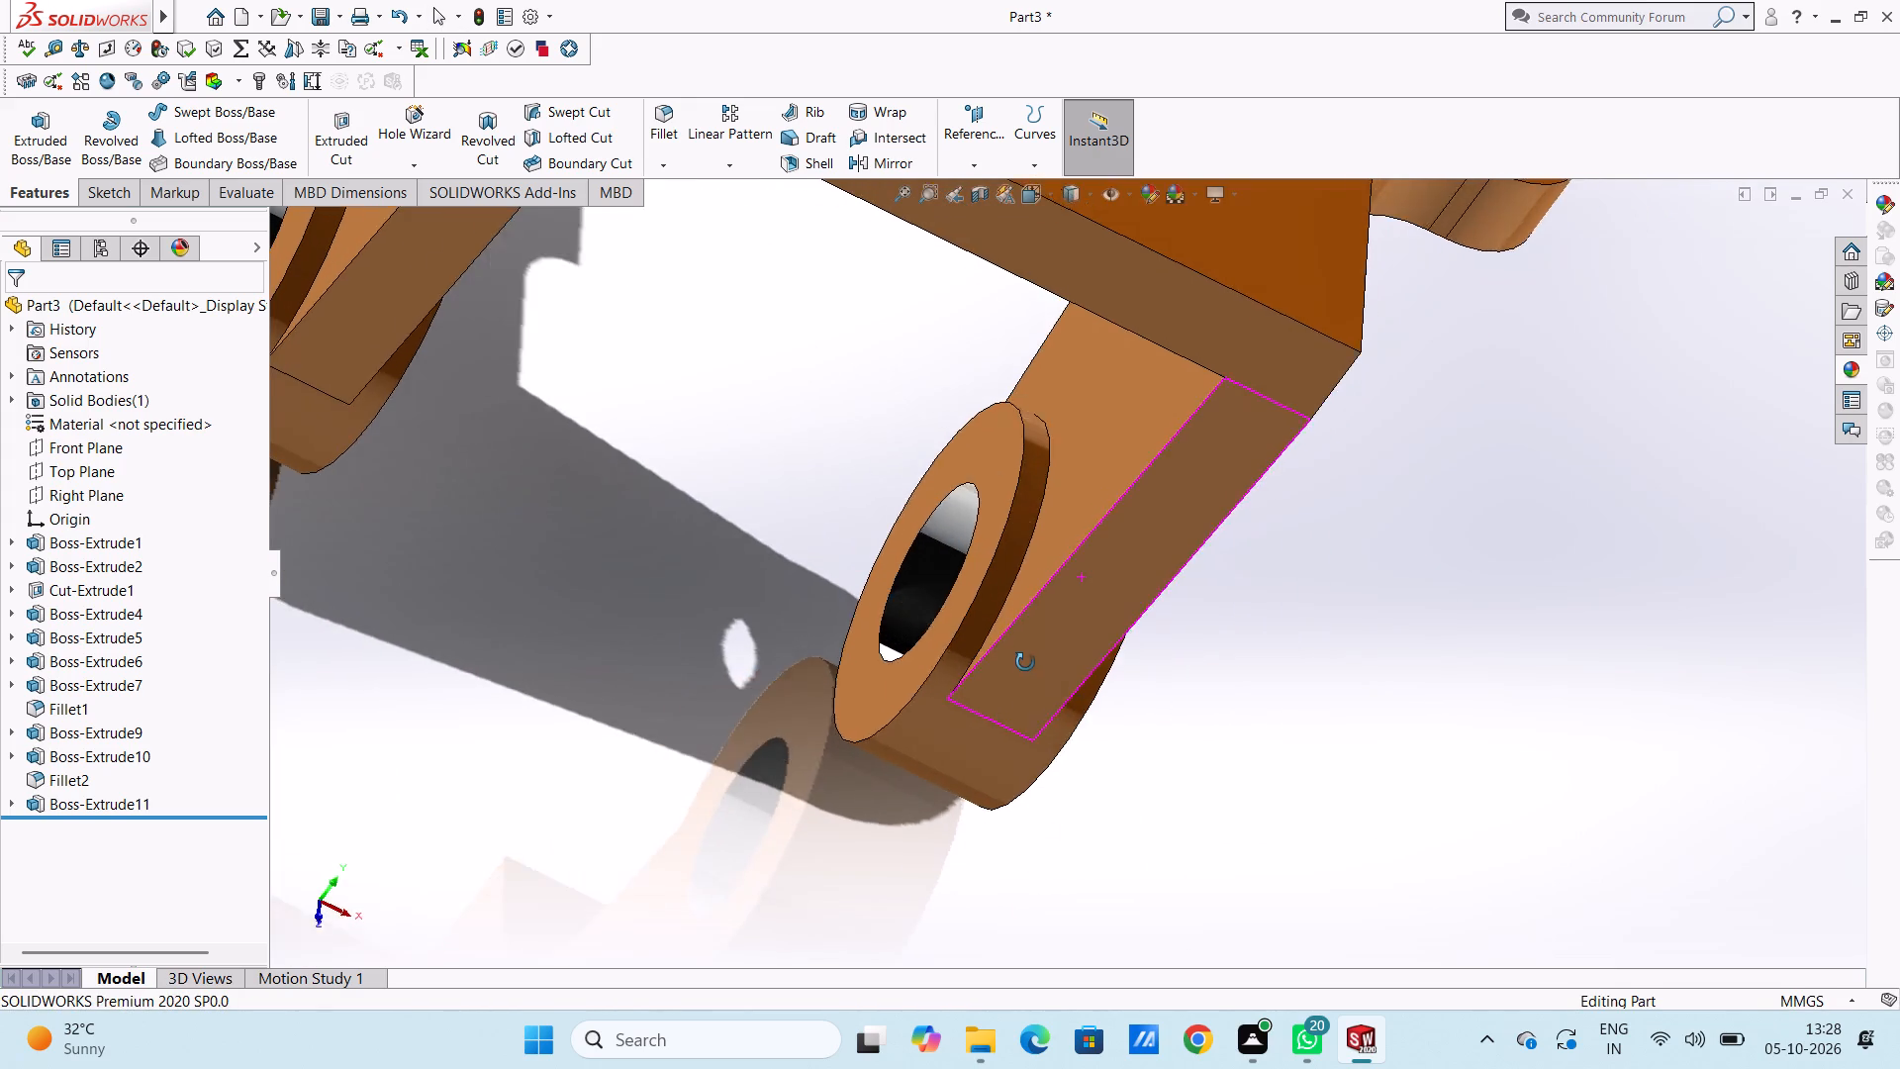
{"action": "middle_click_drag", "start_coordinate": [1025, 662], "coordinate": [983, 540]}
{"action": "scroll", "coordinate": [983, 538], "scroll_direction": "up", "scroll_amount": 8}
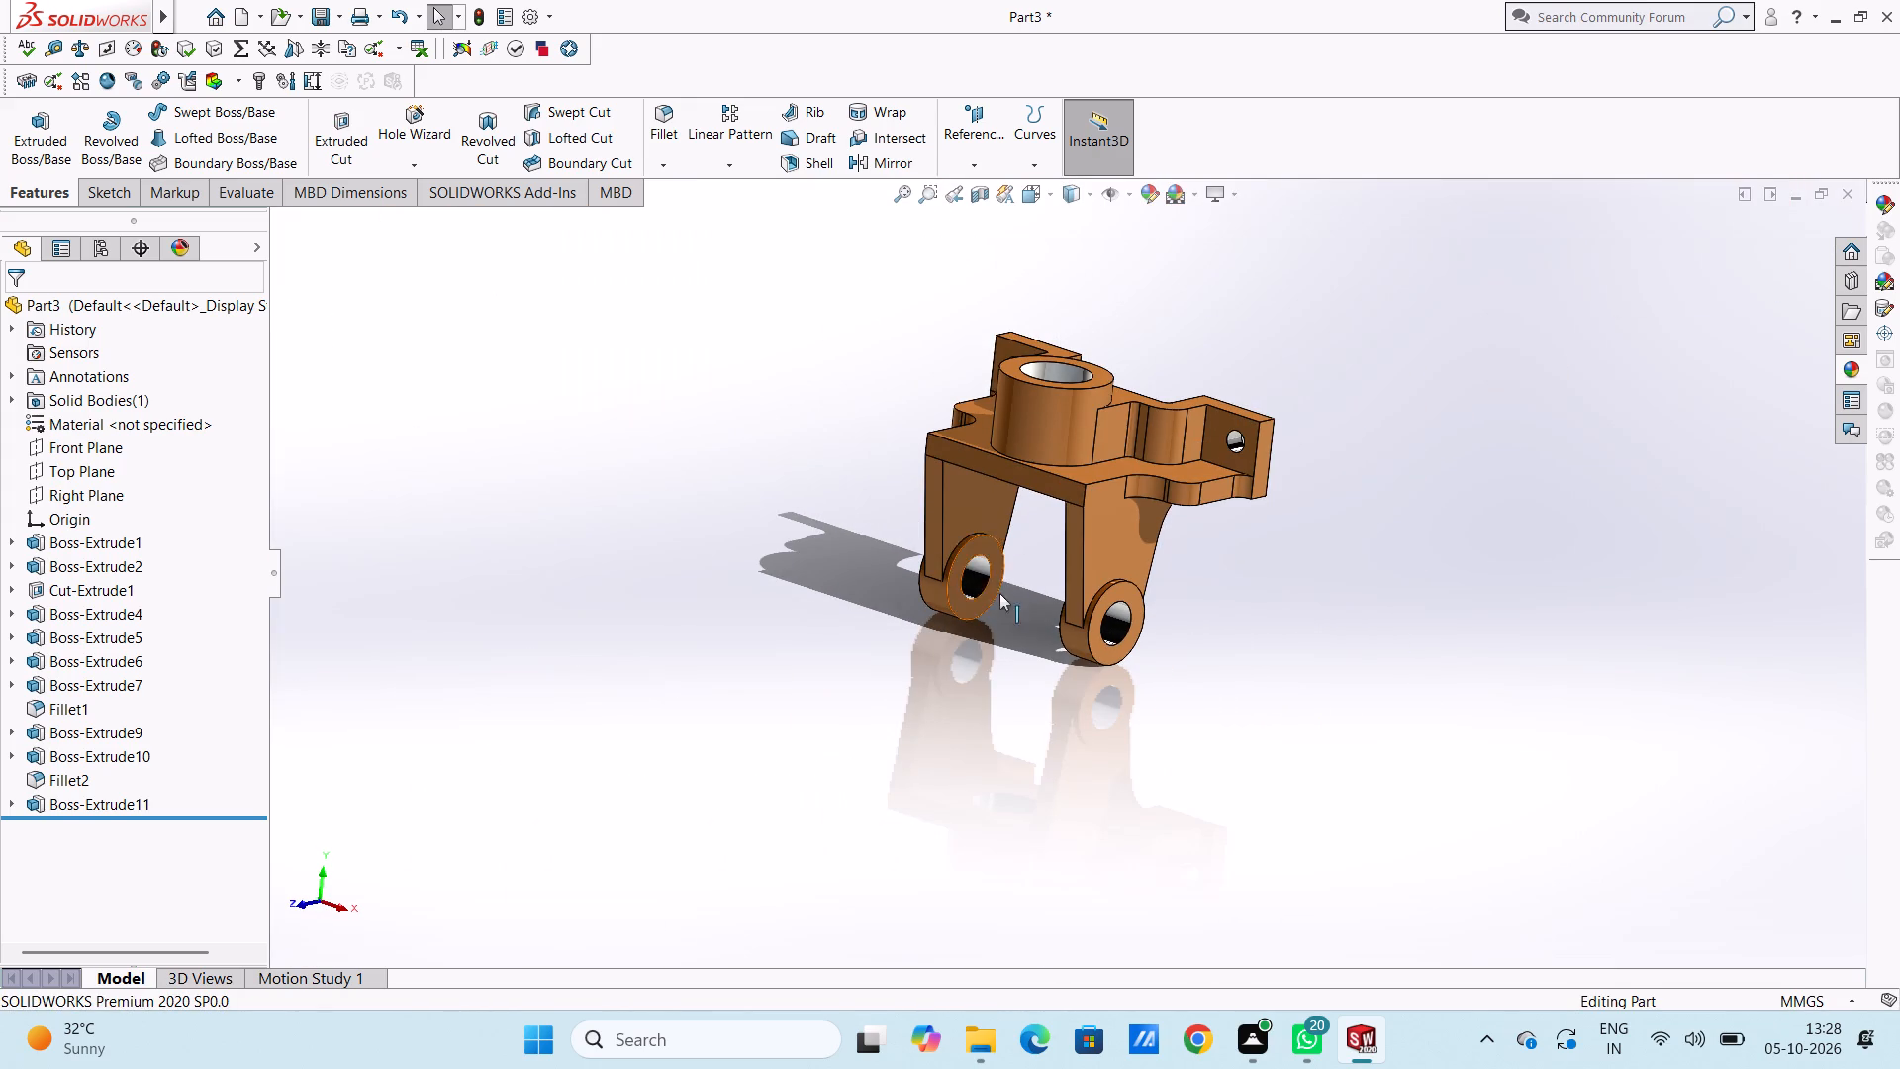
Examine the orange bracket and its chromium-plated hole faces from several angles, ending in the isometric view.
{"action": "middle_click_drag", "start_coordinate": [1001, 594], "coordinate": [988, 632]}
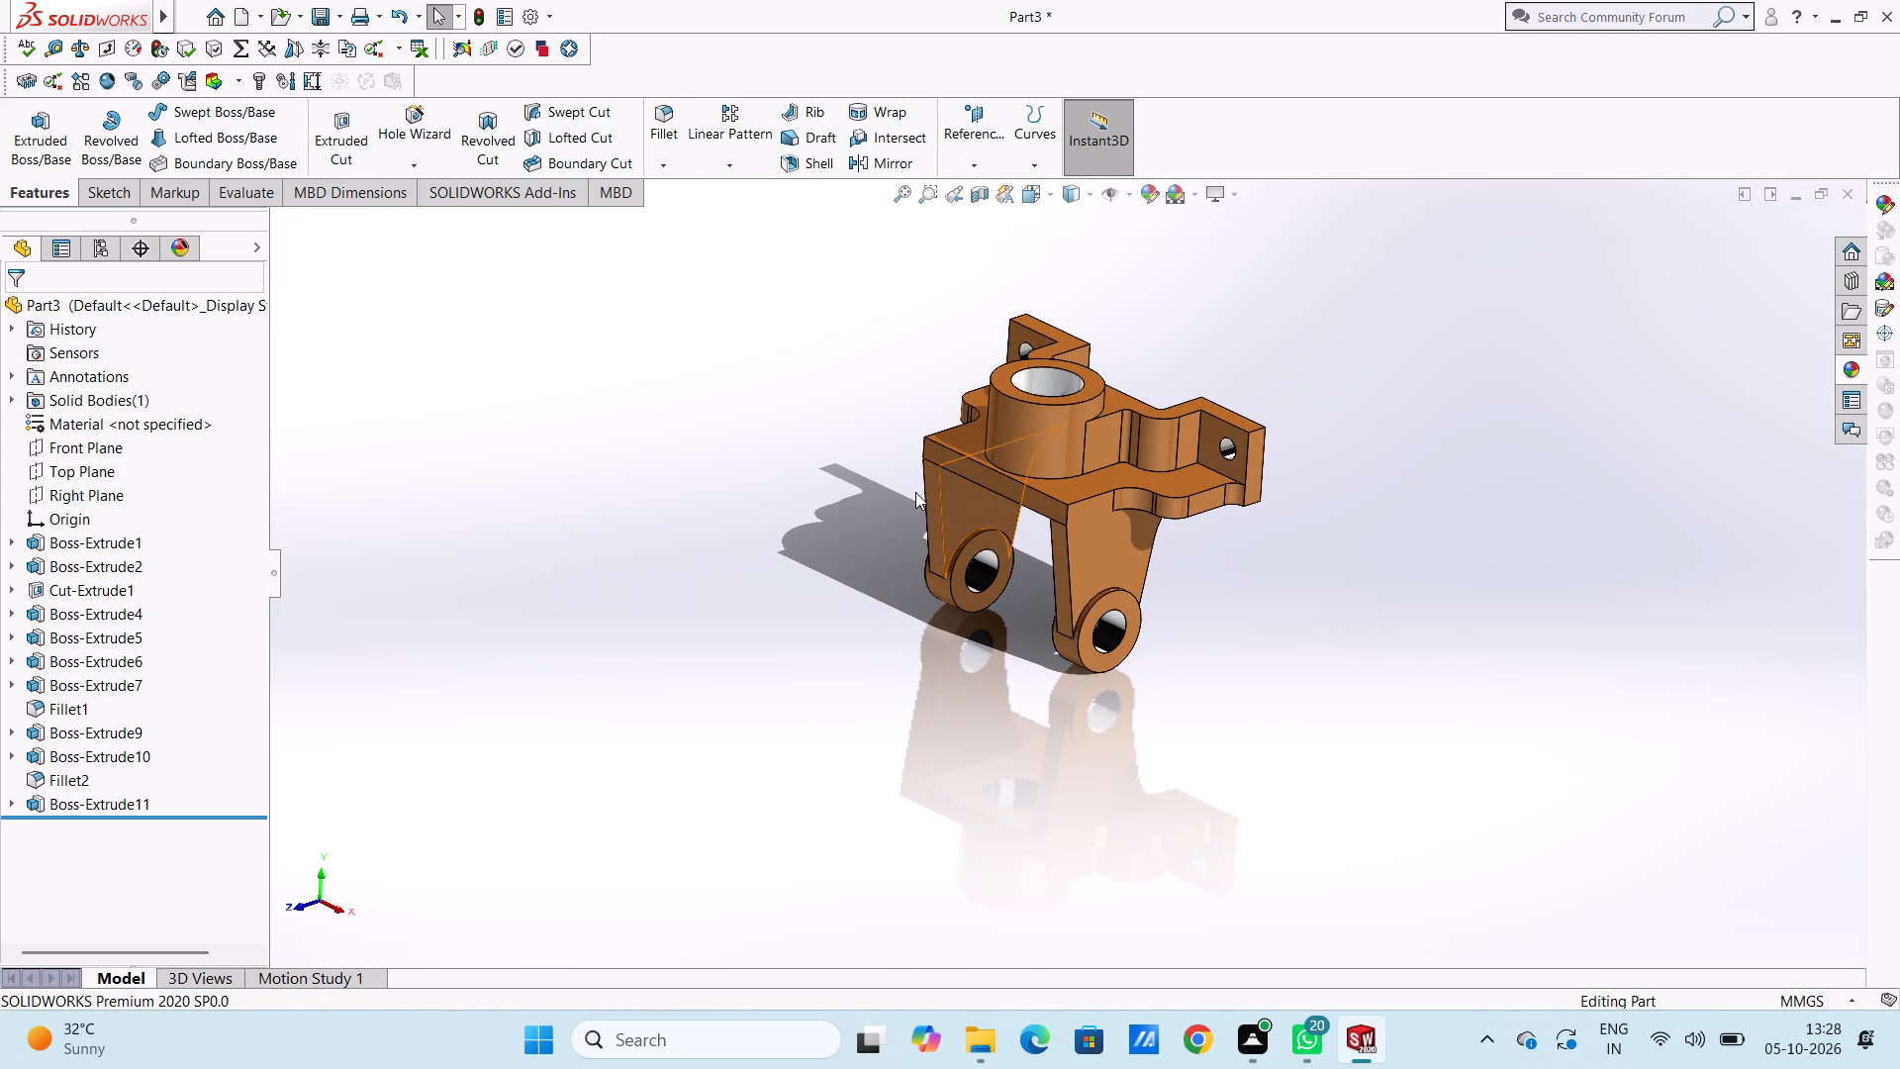
{"action": "scroll", "coordinate": [983, 491], "scroll_direction": "down", "scroll_amount": 3}
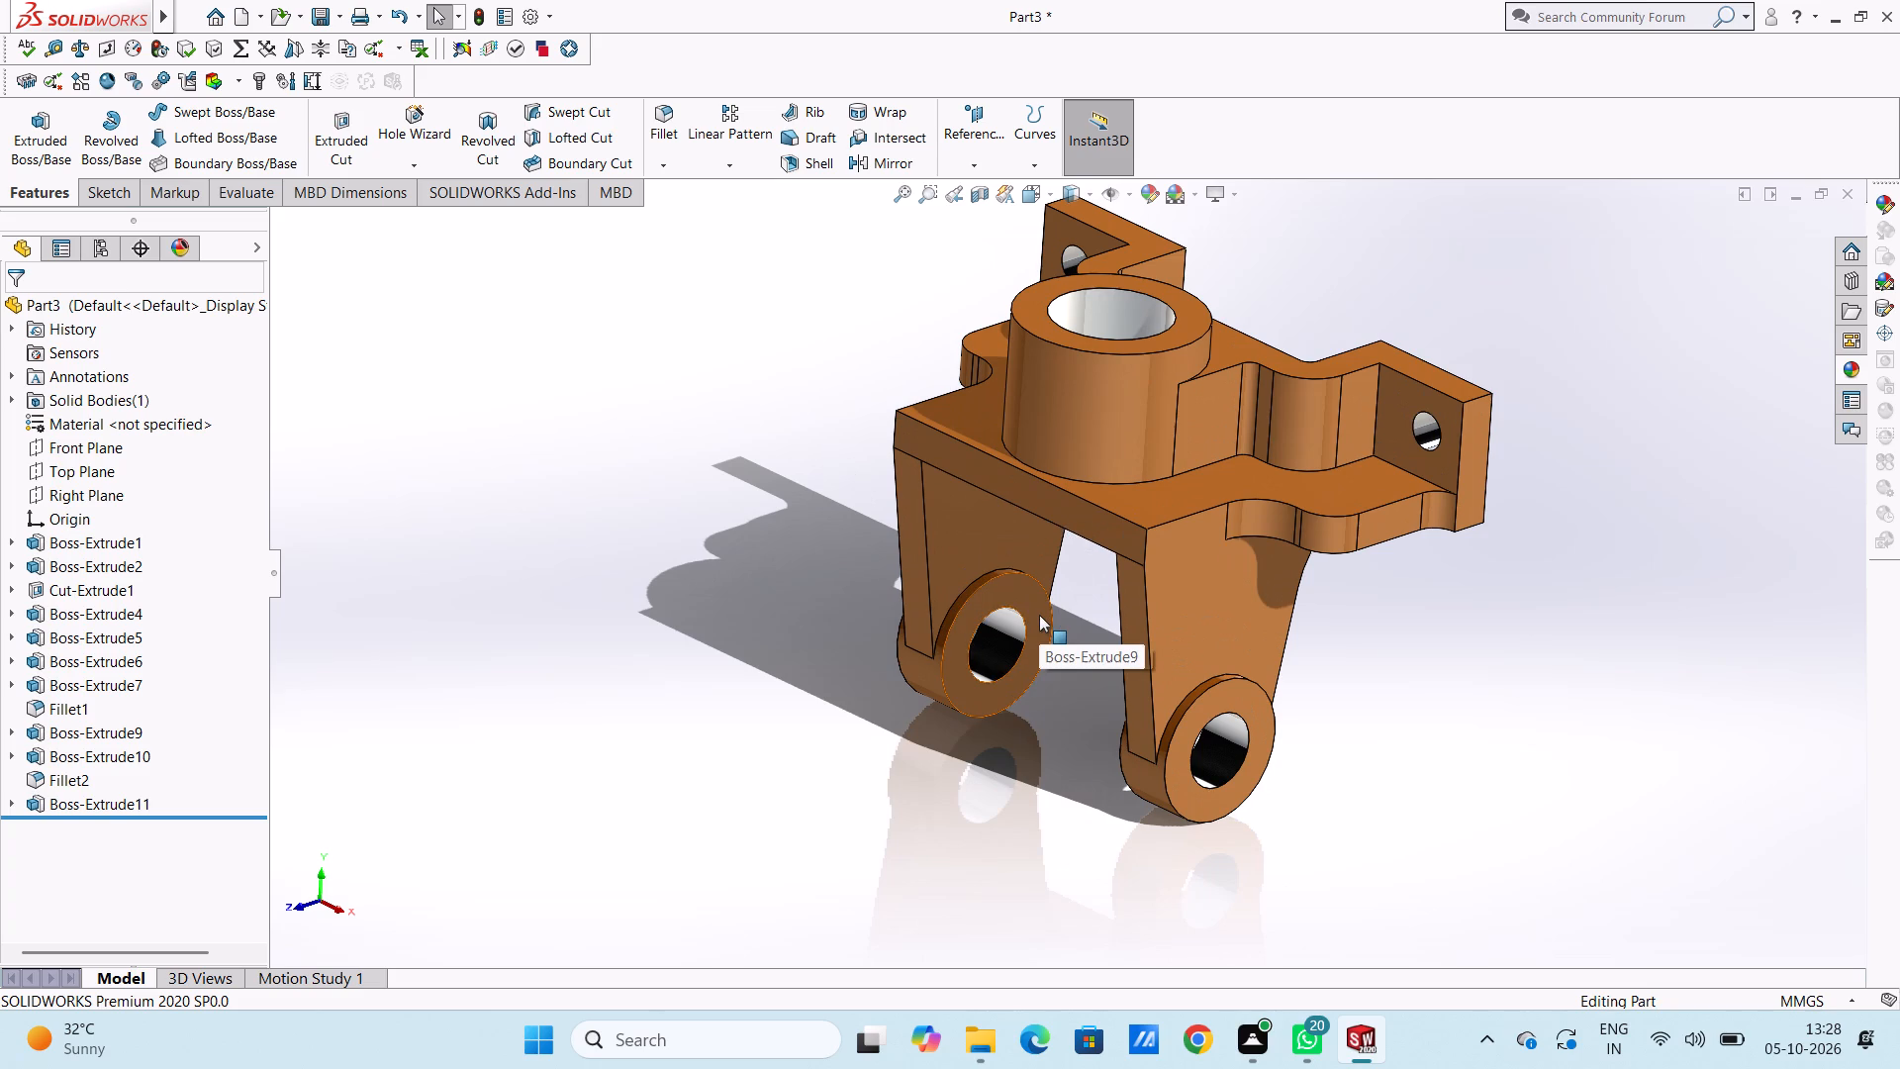
{"action": "scroll", "coordinate": [1039, 615], "scroll_direction": "up", "scroll_amount": 2}
{"action": "middle_click_drag", "start_coordinate": [877, 476], "coordinate": [1069, 572]}
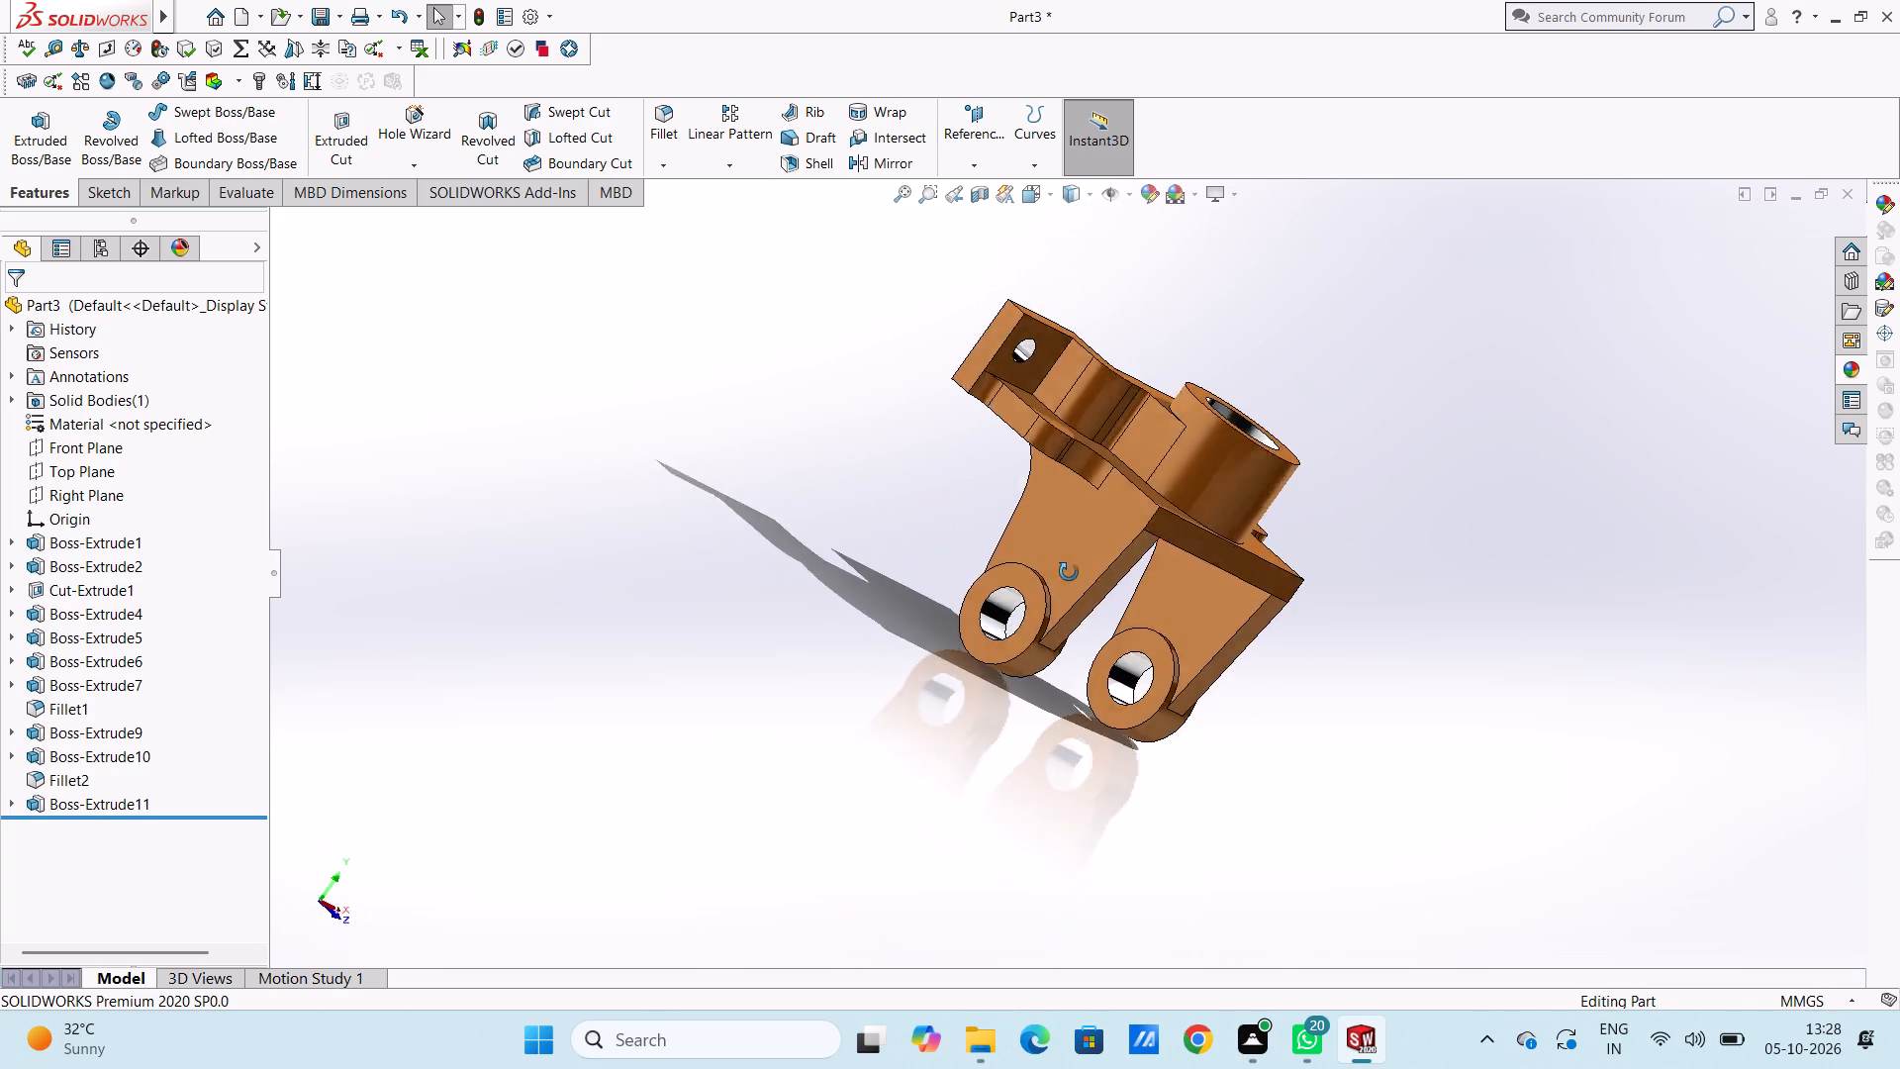
{"action": "middle_click_drag", "start_coordinate": [1069, 572], "coordinate": [849, 415]}
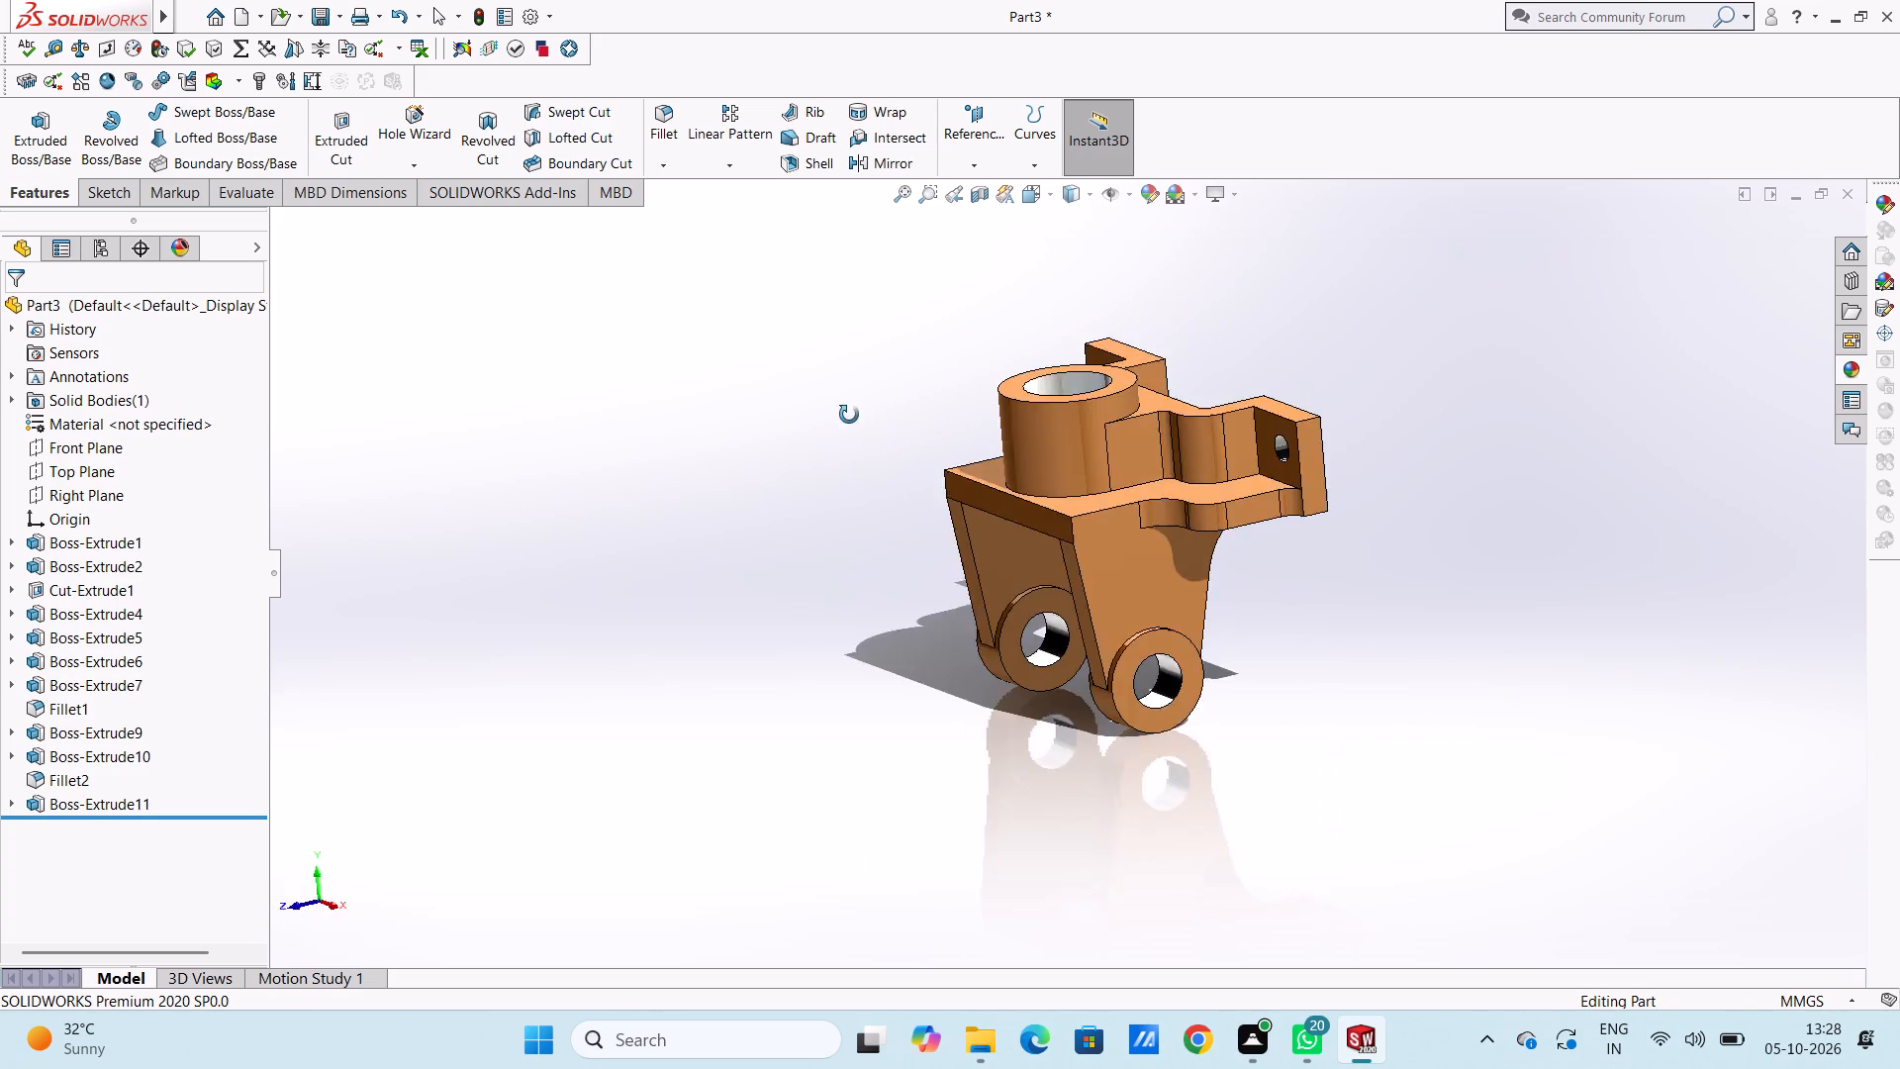
{"action": "middle_click_drag", "start_coordinate": [849, 415], "coordinate": [895, 485]}
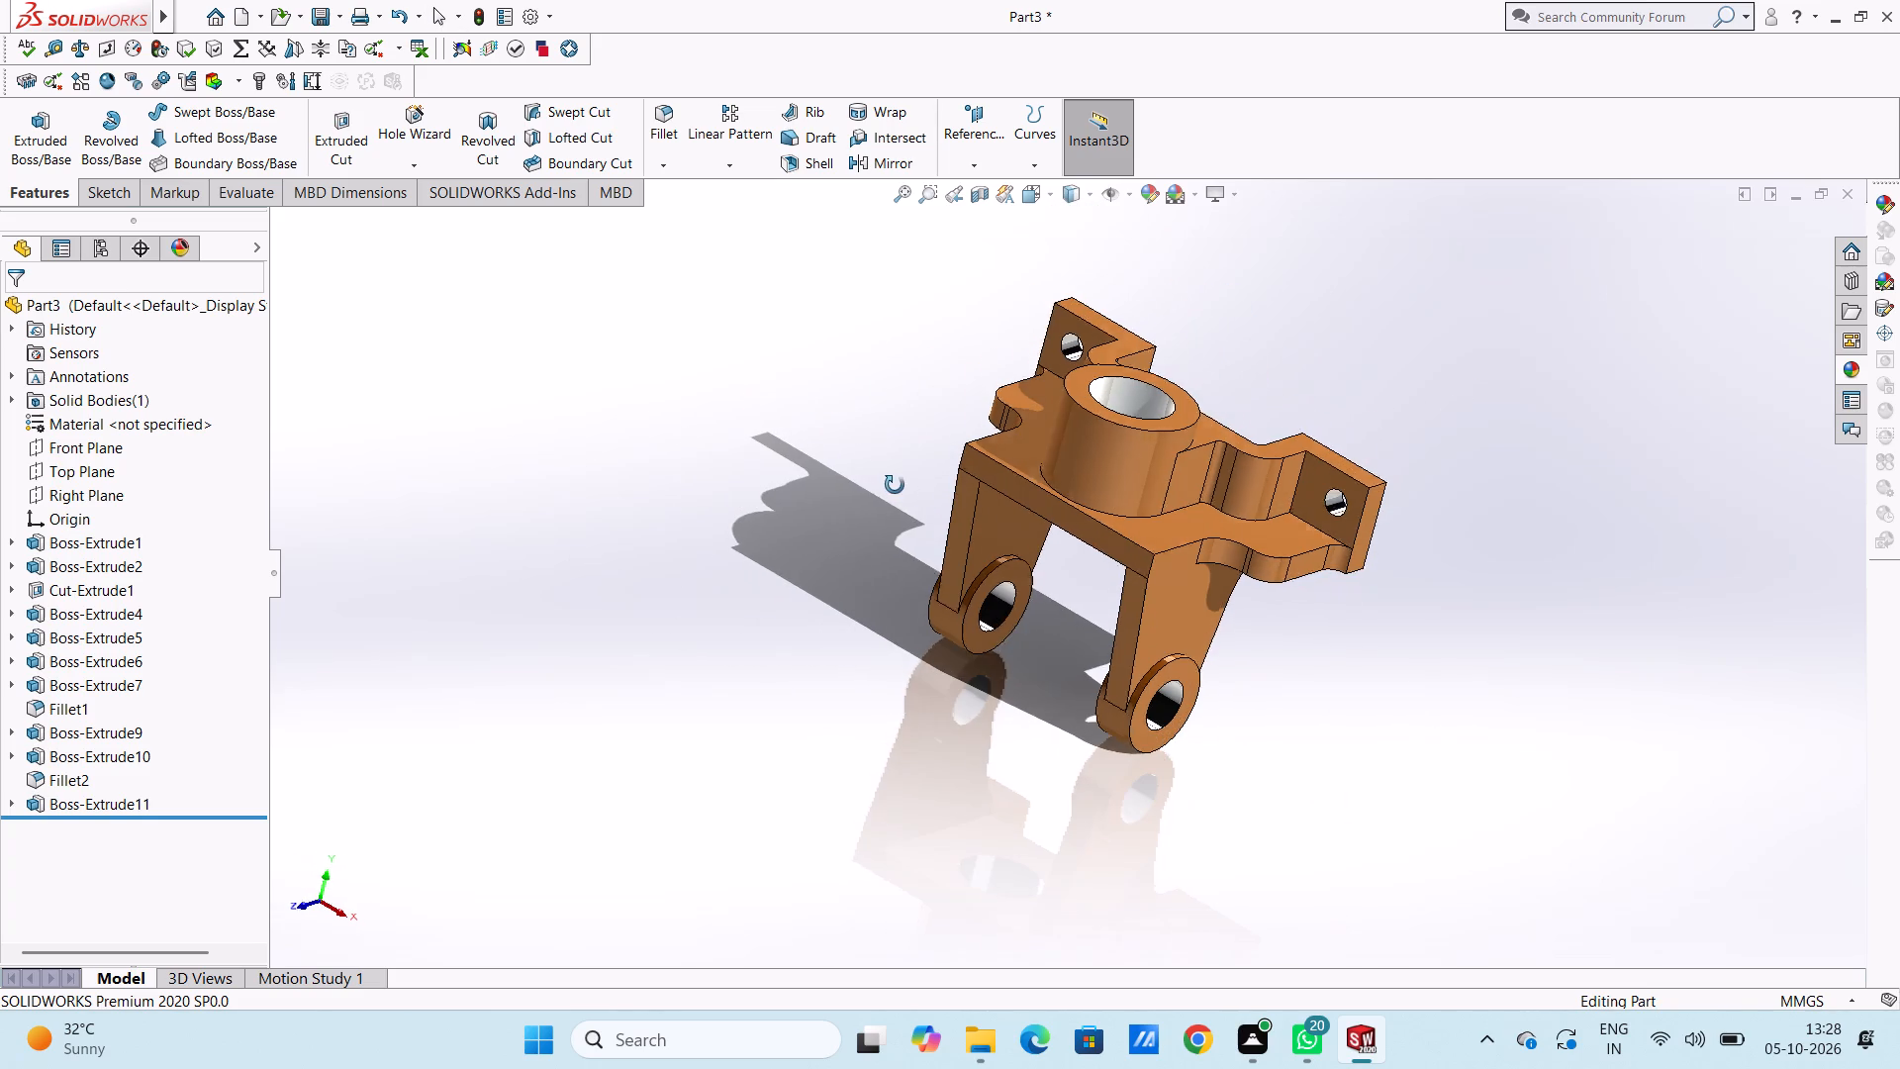
{"action": "middle_click_drag", "start_coordinate": [895, 485], "coordinate": [894, 485]}
{"action": "key", "text": "Escape"}
{"action": "key", "text": "Escape"}
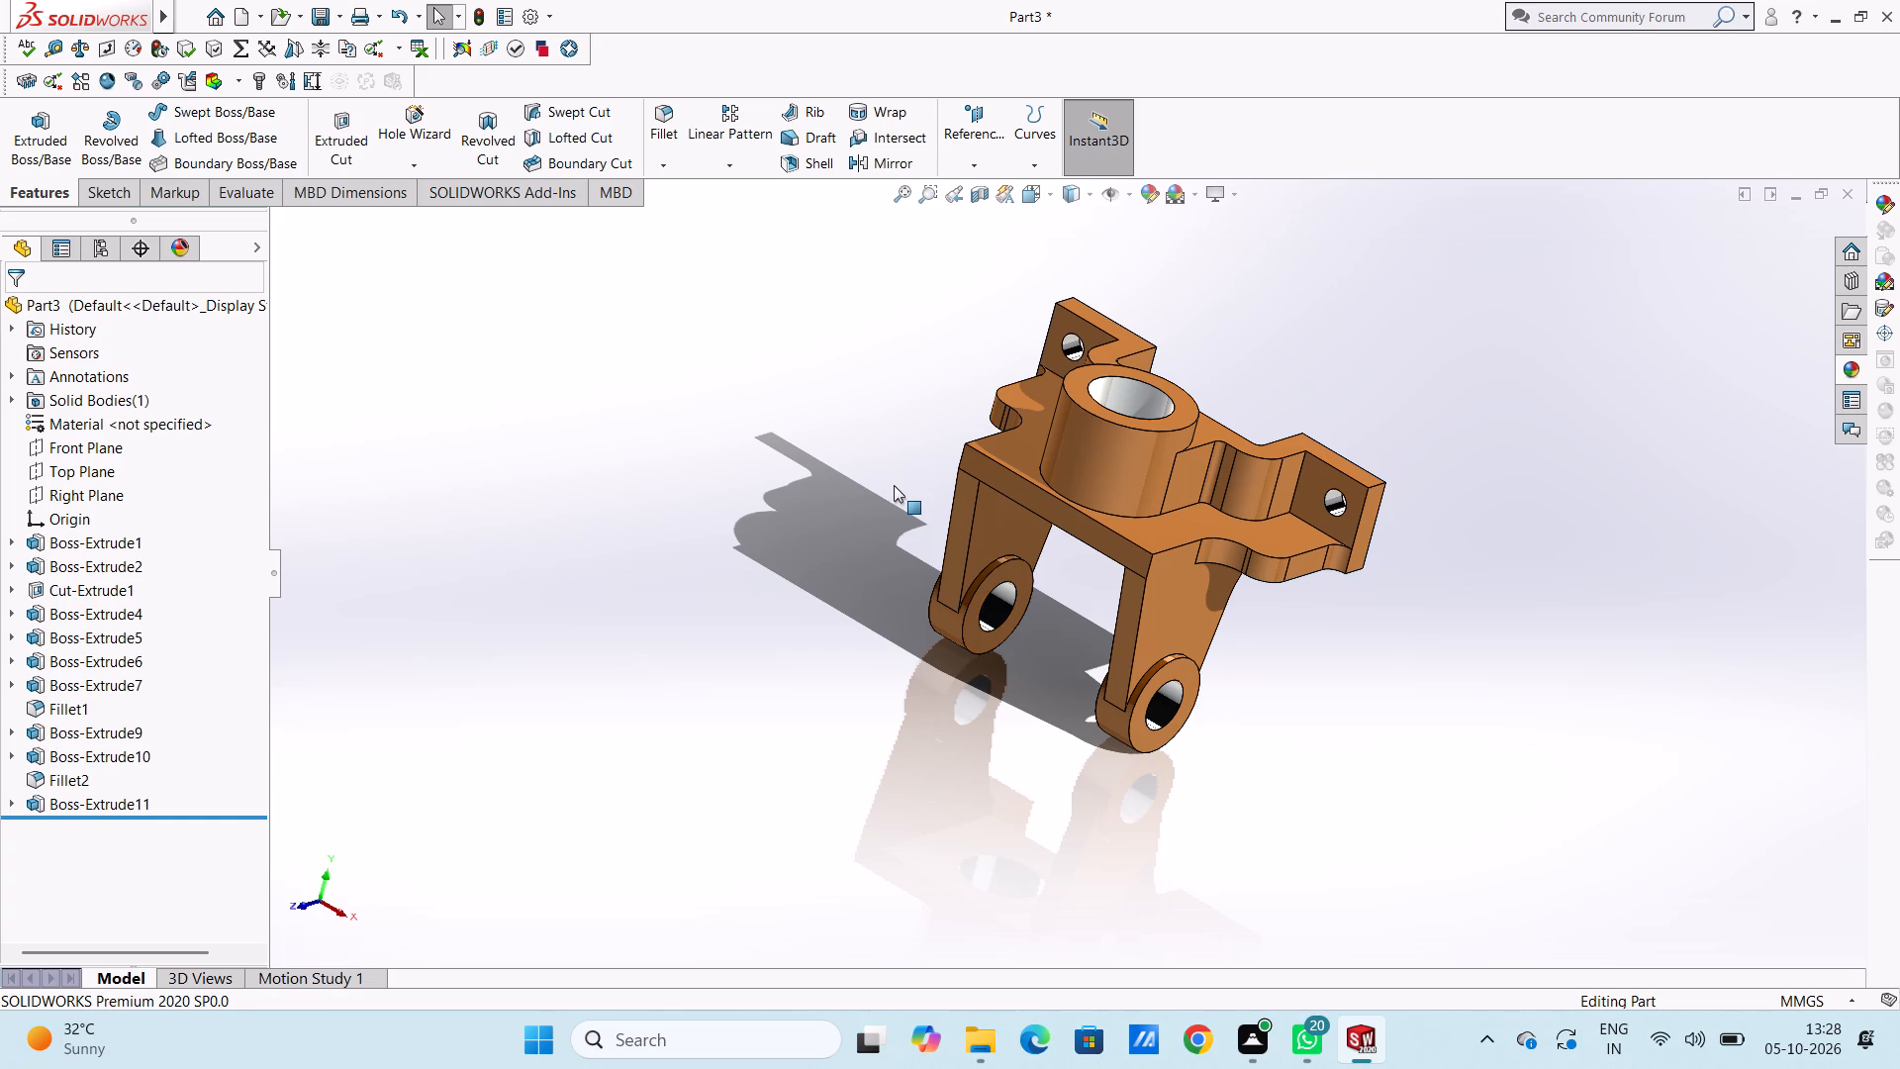
{"action": "key", "text": "ctrl+7"}
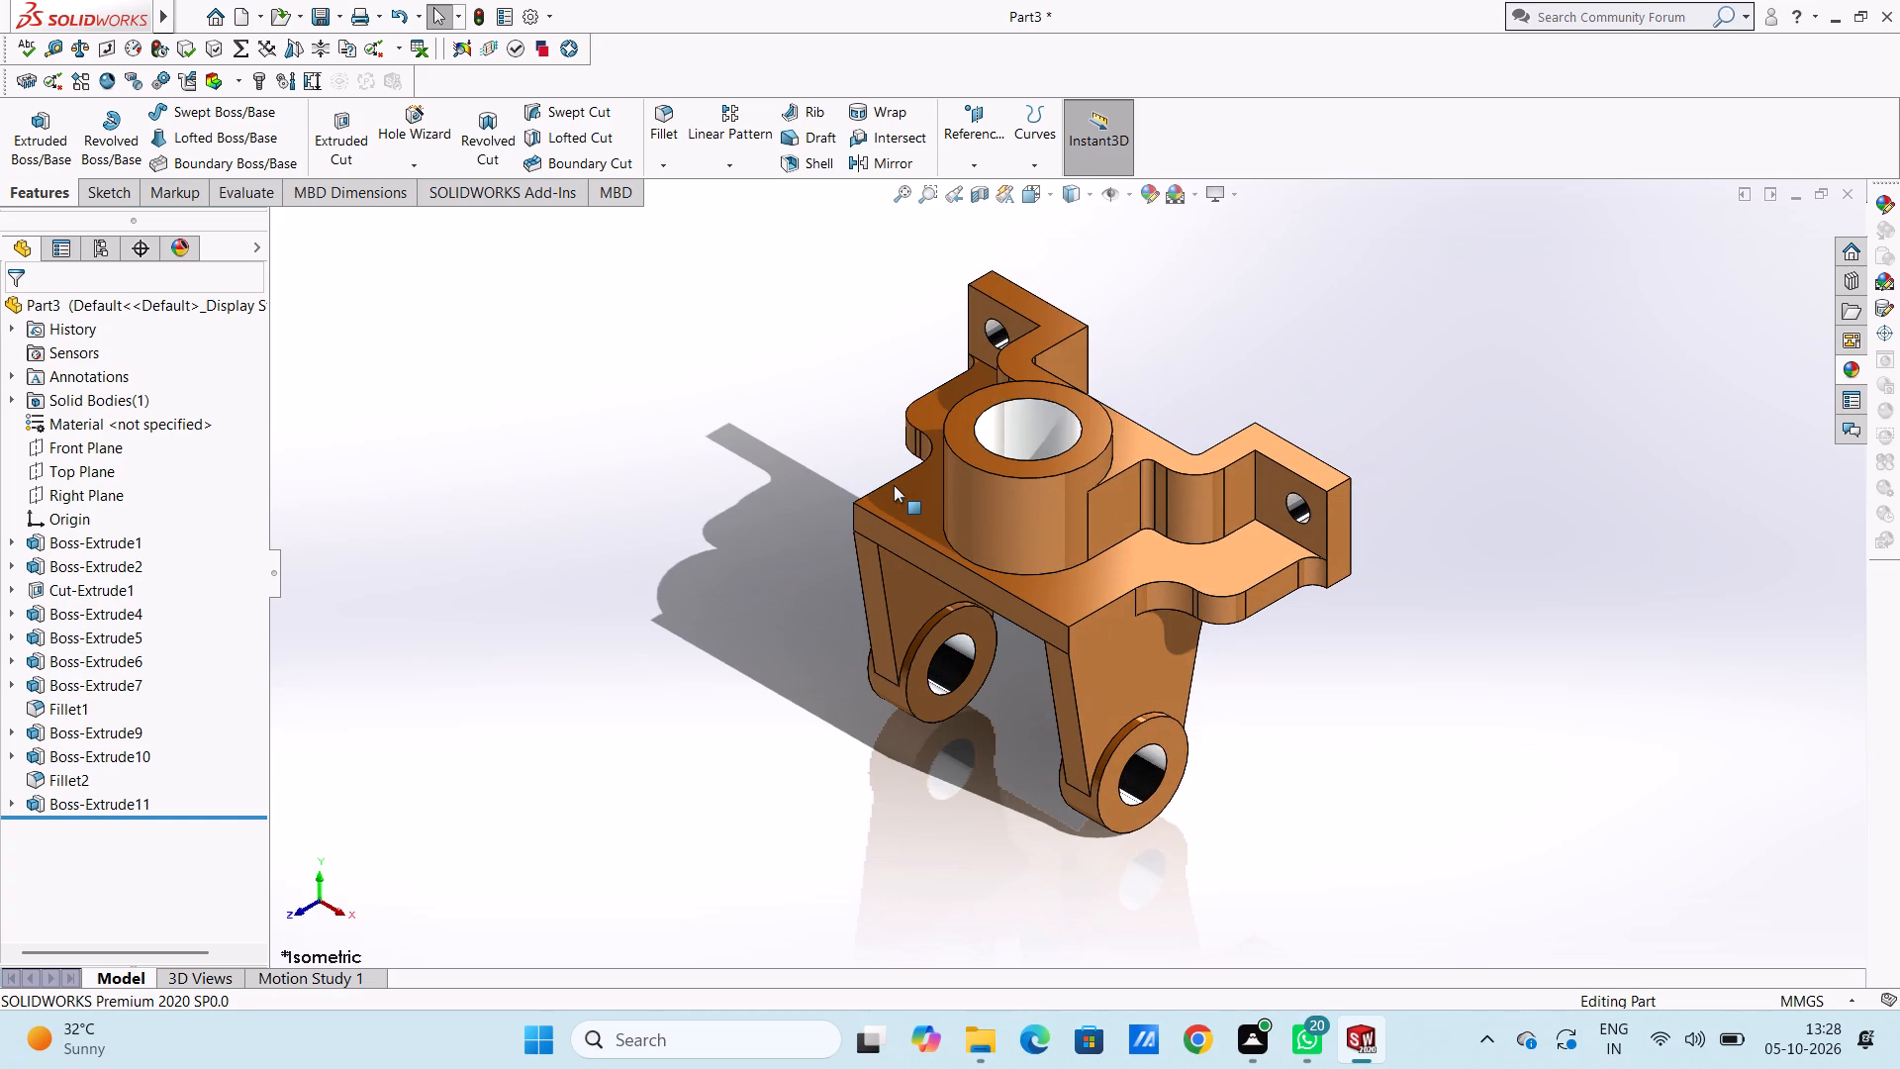
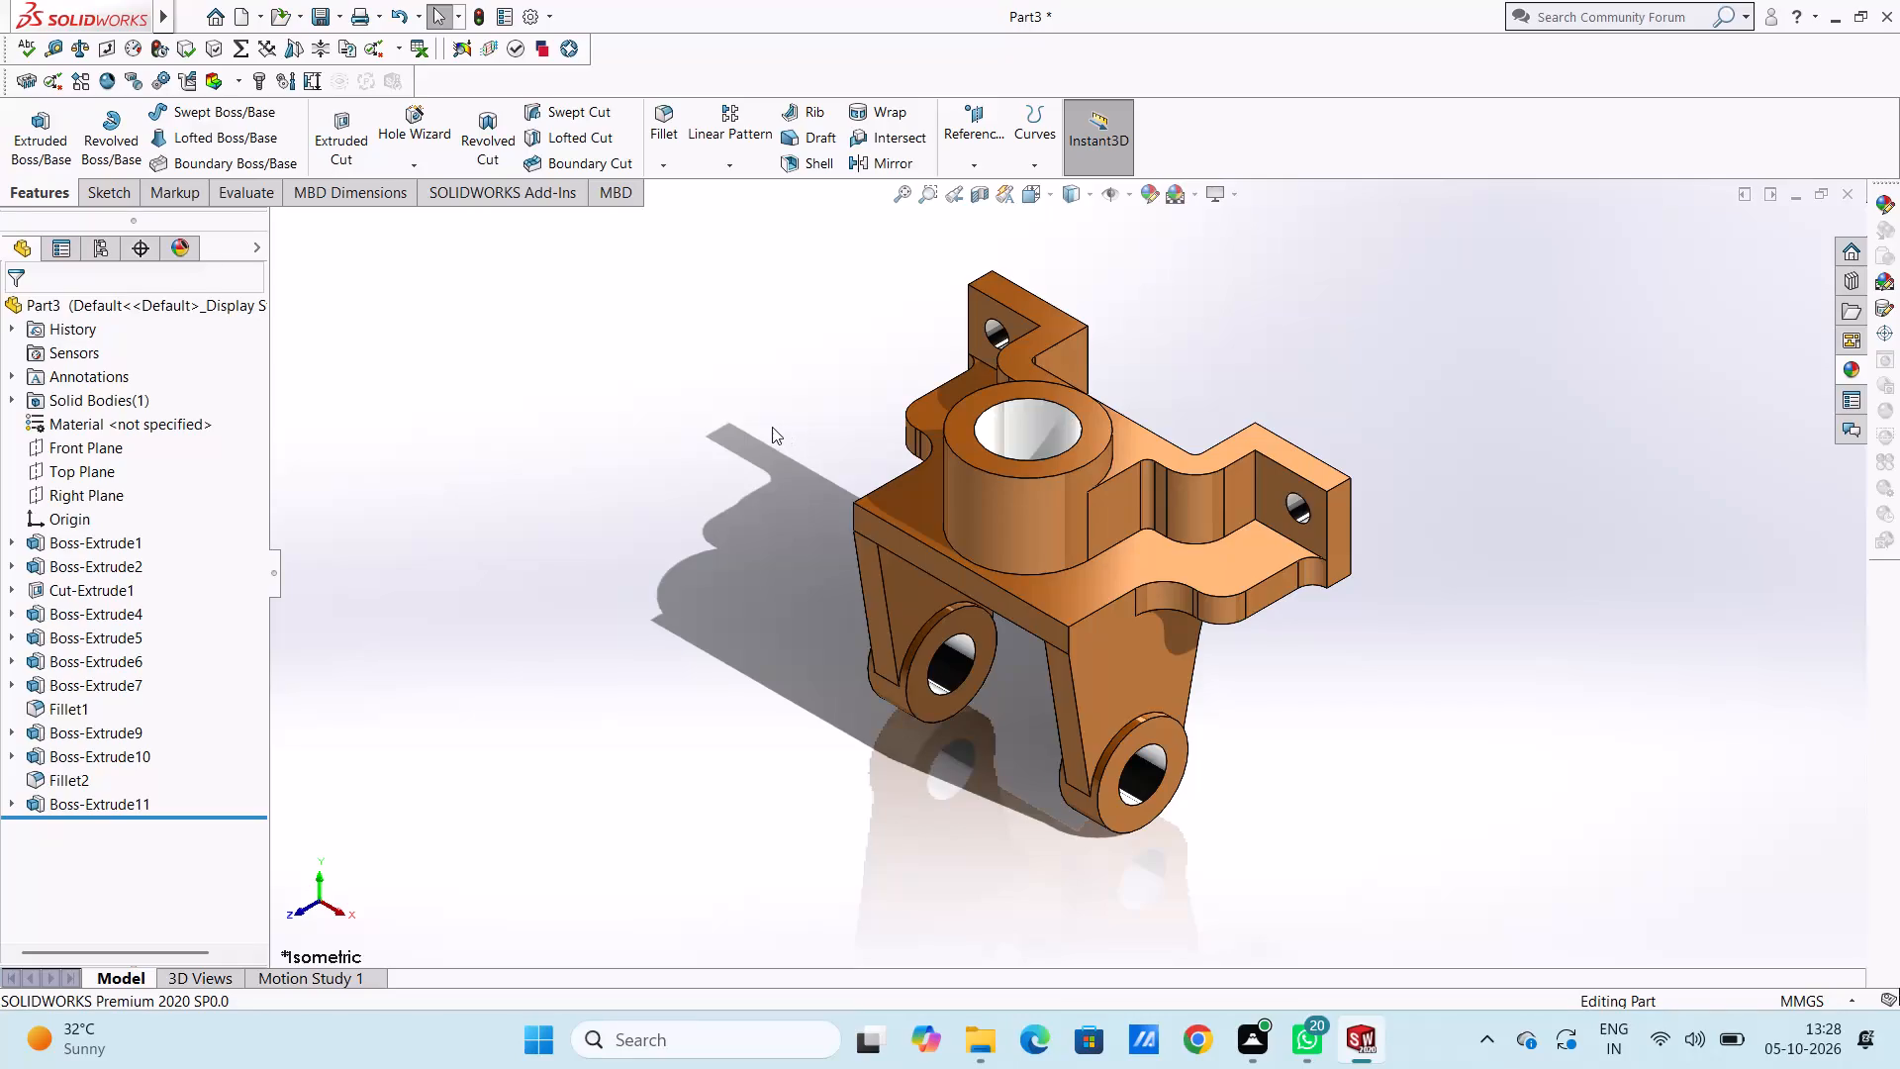
Examine the finished orange bracket from all sides, including its arms, boss and ringed webs, ending in the isometric view.
{"action": "middle_click_drag", "start_coordinate": [772, 427], "coordinate": [784, 434]}
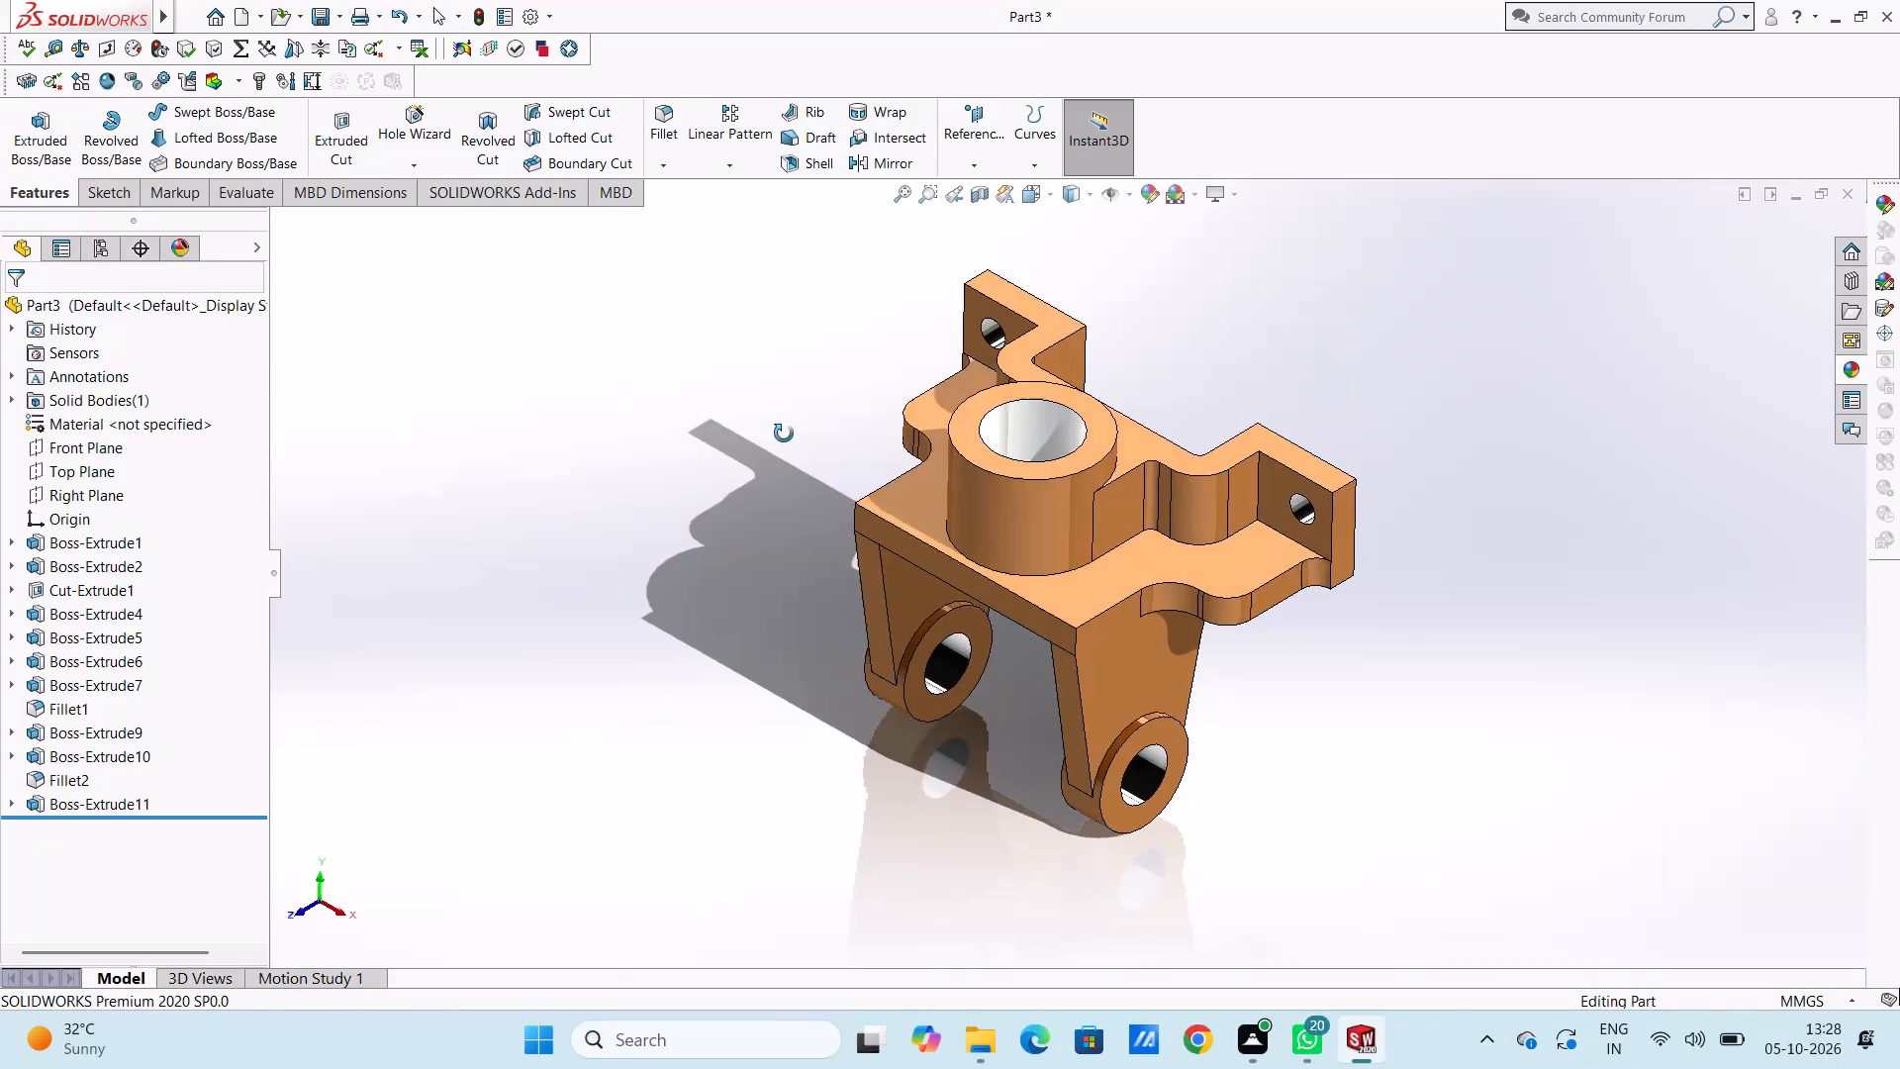
{"action": "middle_click_drag", "start_coordinate": [784, 434], "coordinate": [1110, 356]}
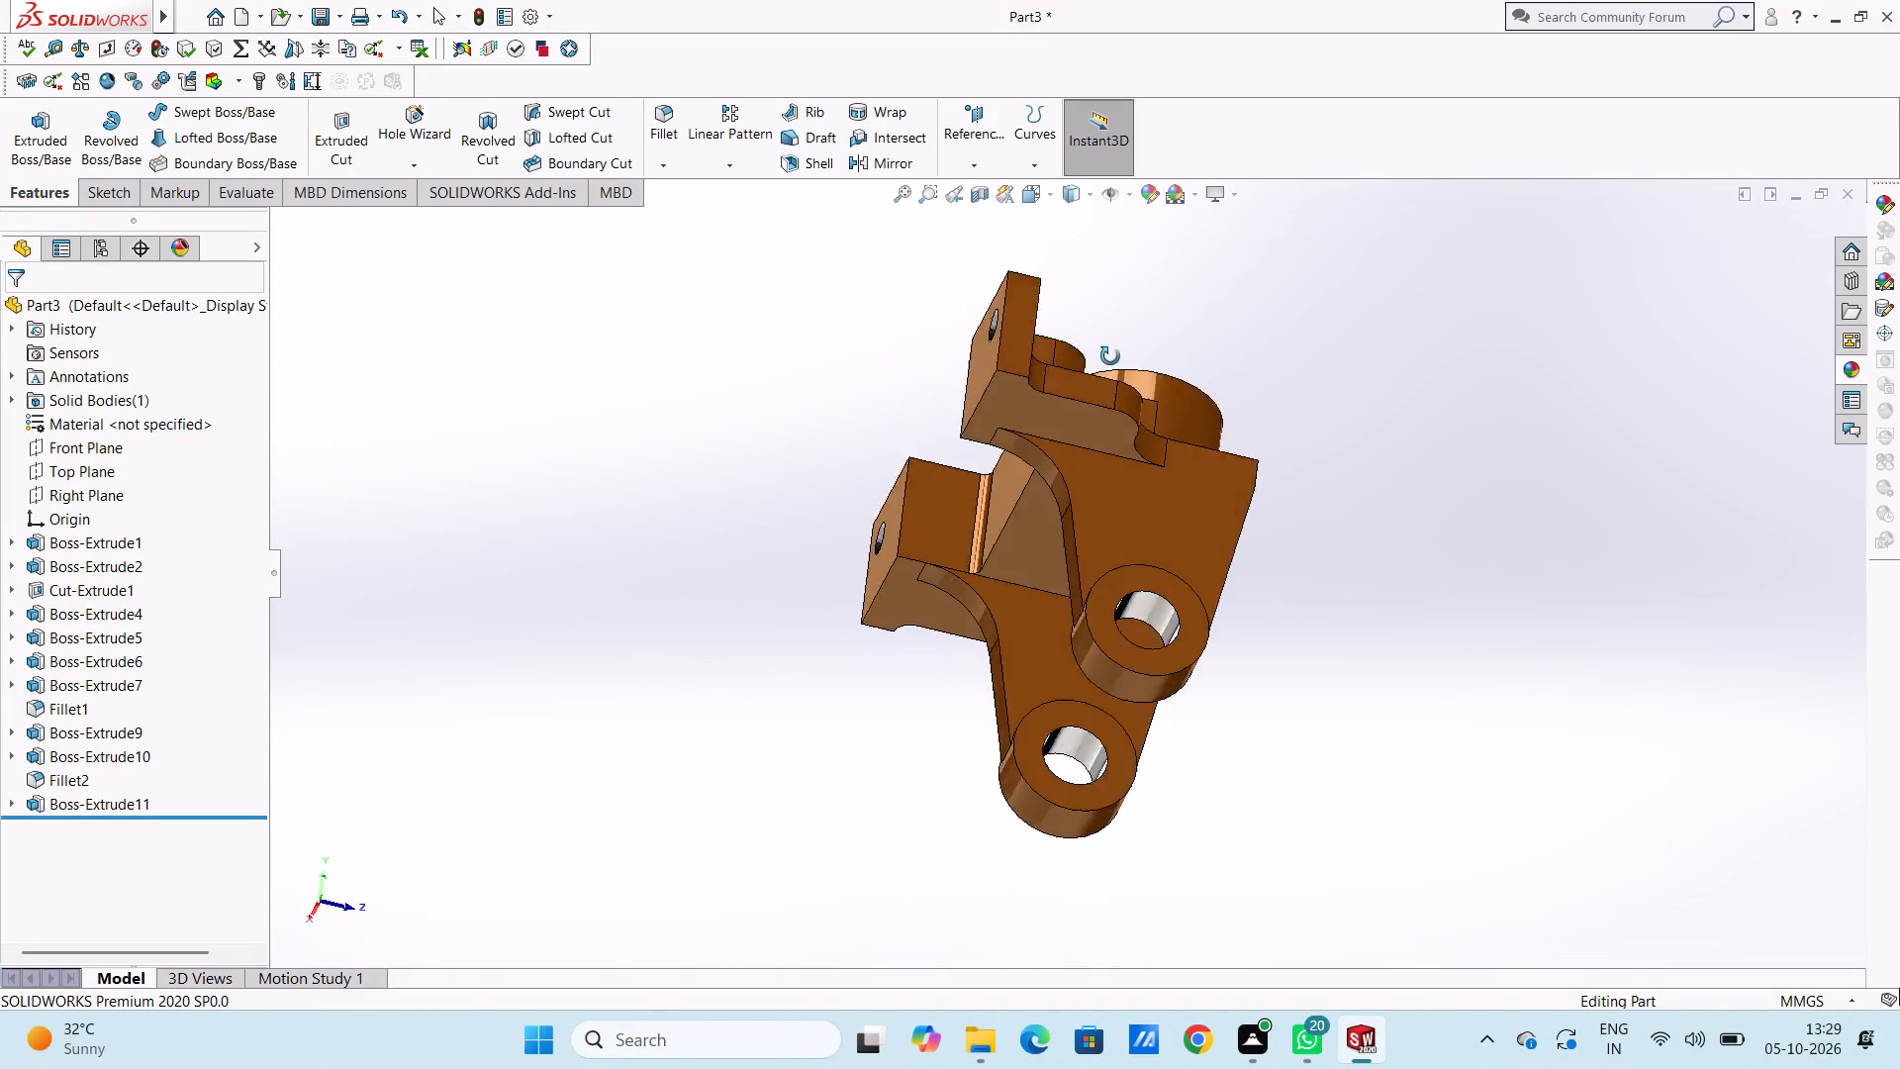
{"action": "middle_click_drag", "start_coordinate": [1110, 356], "coordinate": [986, 496]}
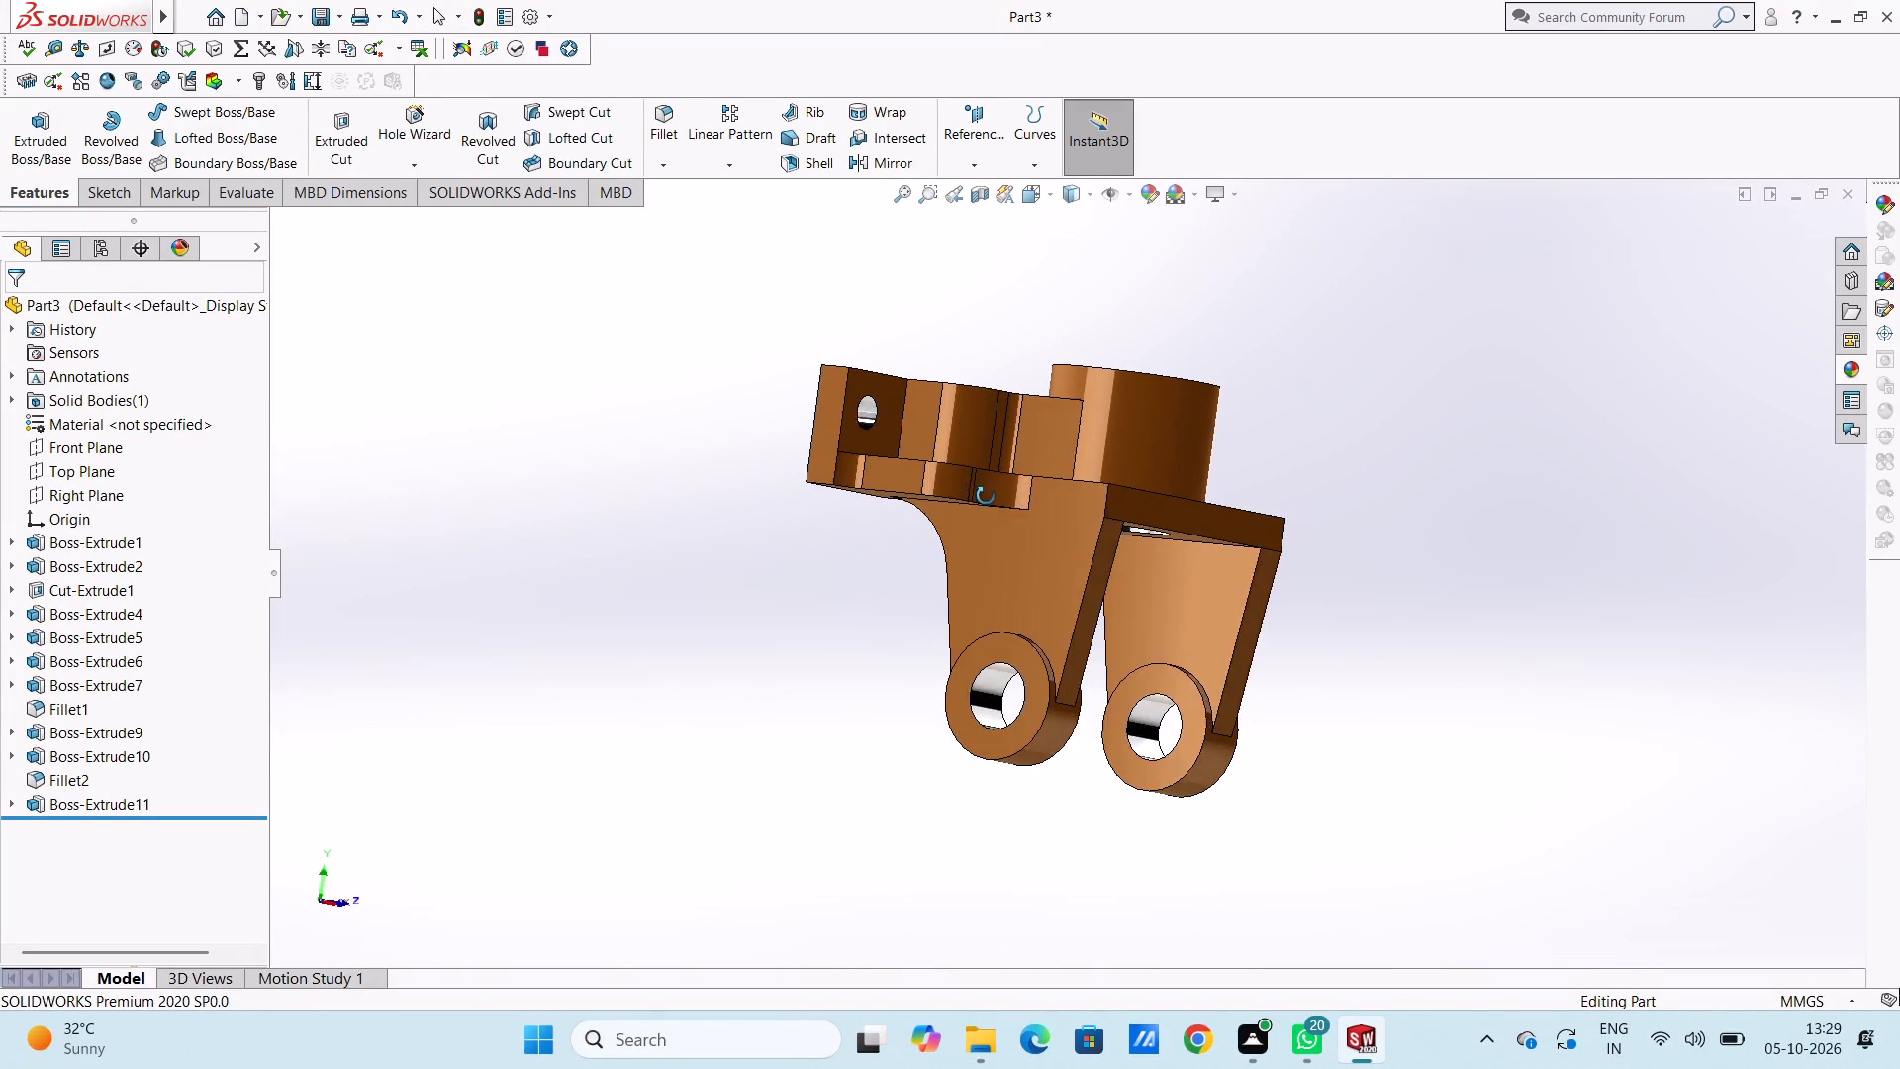
{"action": "middle_click_drag", "start_coordinate": [986, 496], "coordinate": [948, 501]}
{"action": "scroll", "coordinate": [946, 502], "scroll_direction": "down", "scroll_amount": 1}
{"action": "scroll", "coordinate": [822, 576], "scroll_direction": "up", "scroll_amount": 3}
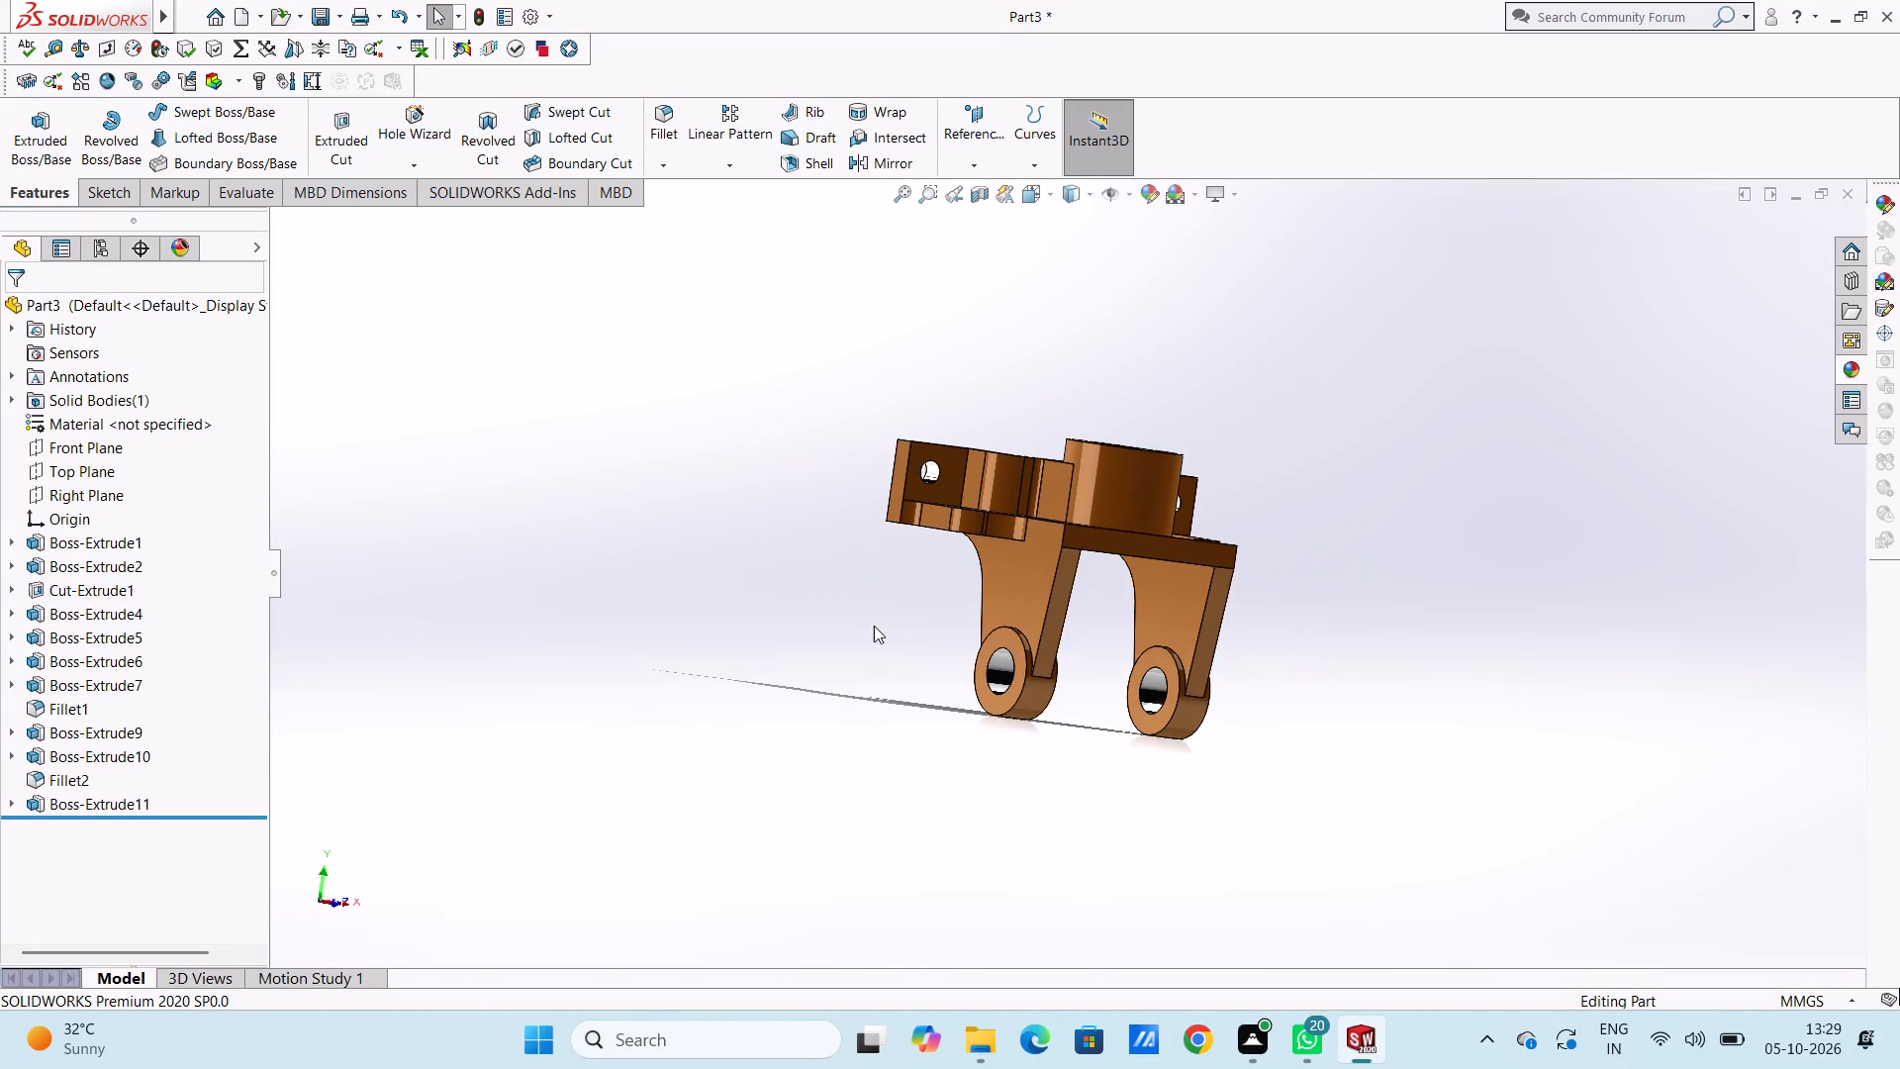
{"action": "middle_click_drag", "start_coordinate": [874, 626], "coordinate": [634, 561]}
{"action": "scroll", "coordinate": [781, 616], "scroll_direction": "up", "scroll_amount": 1}
{"action": "middle_click_drag", "start_coordinate": [772, 610], "coordinate": [750, 479]}
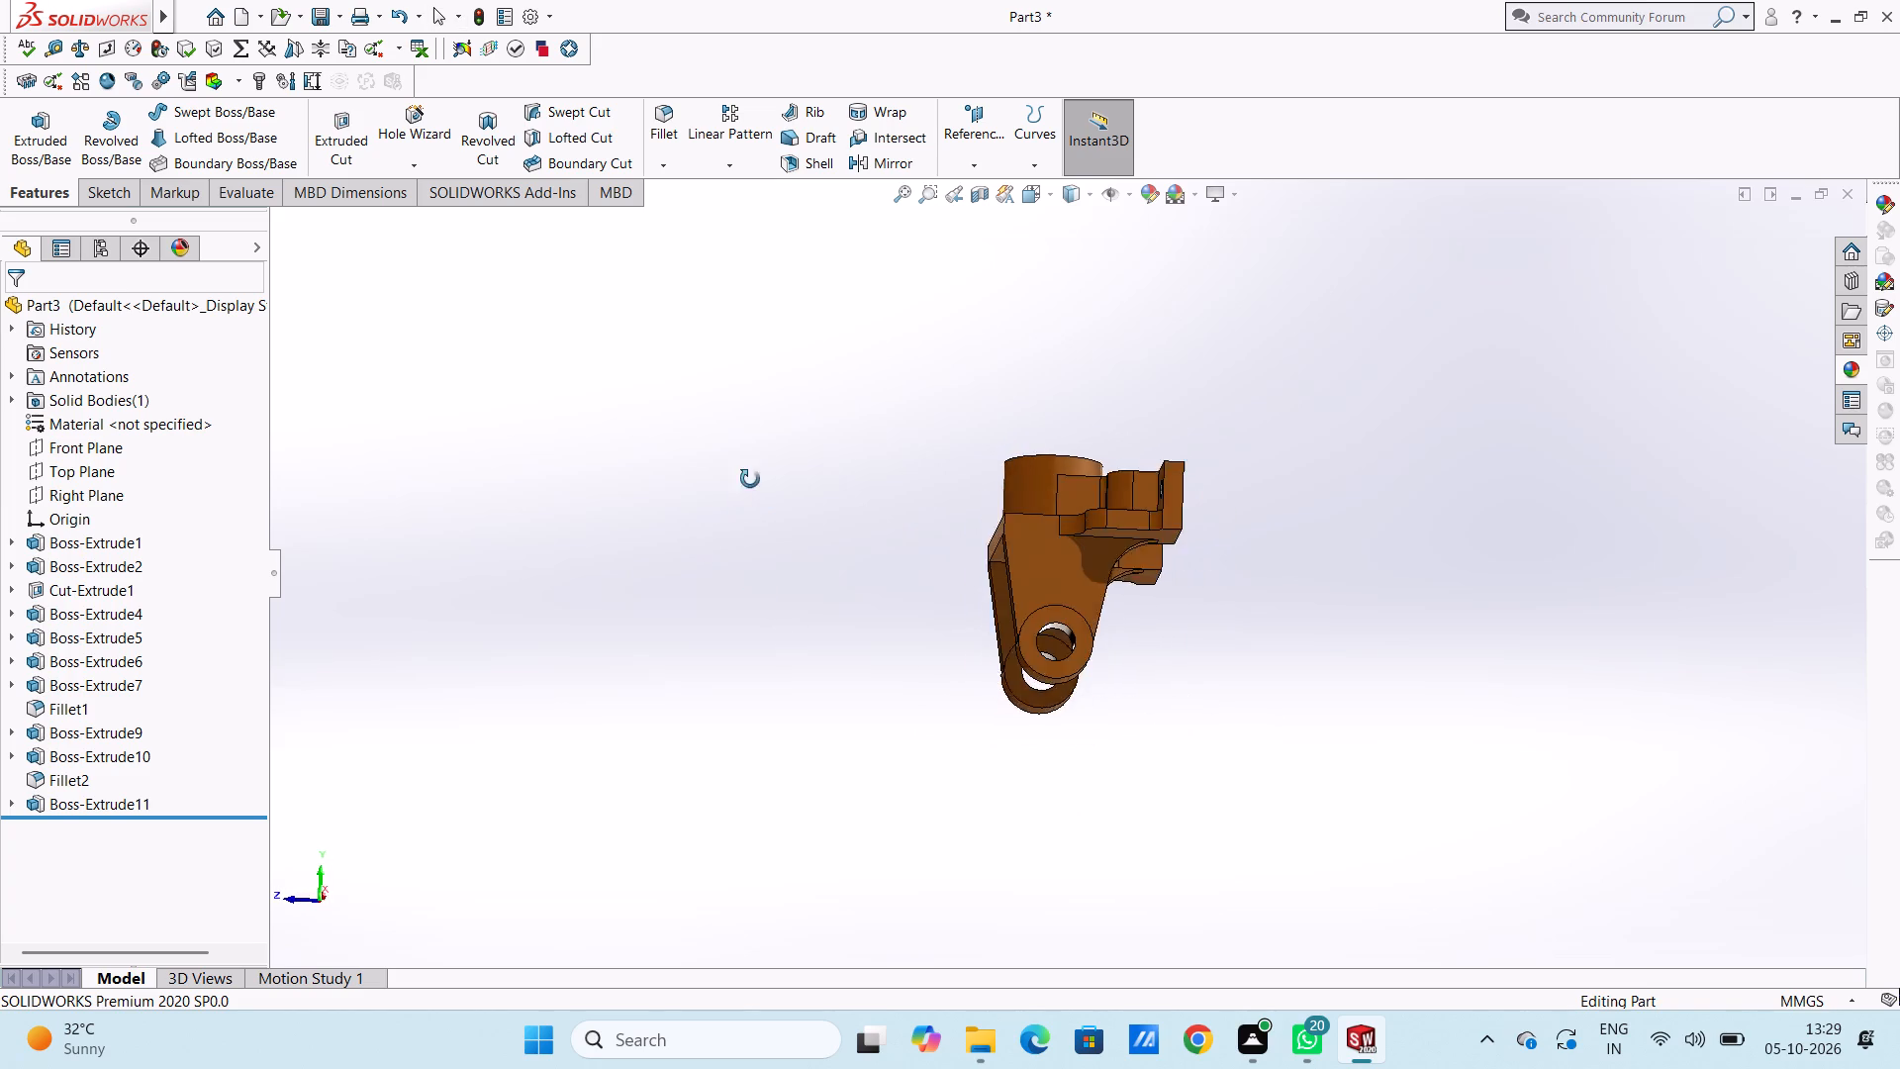
{"action": "middle_click_drag", "start_coordinate": [750, 479], "coordinate": [1252, 420]}
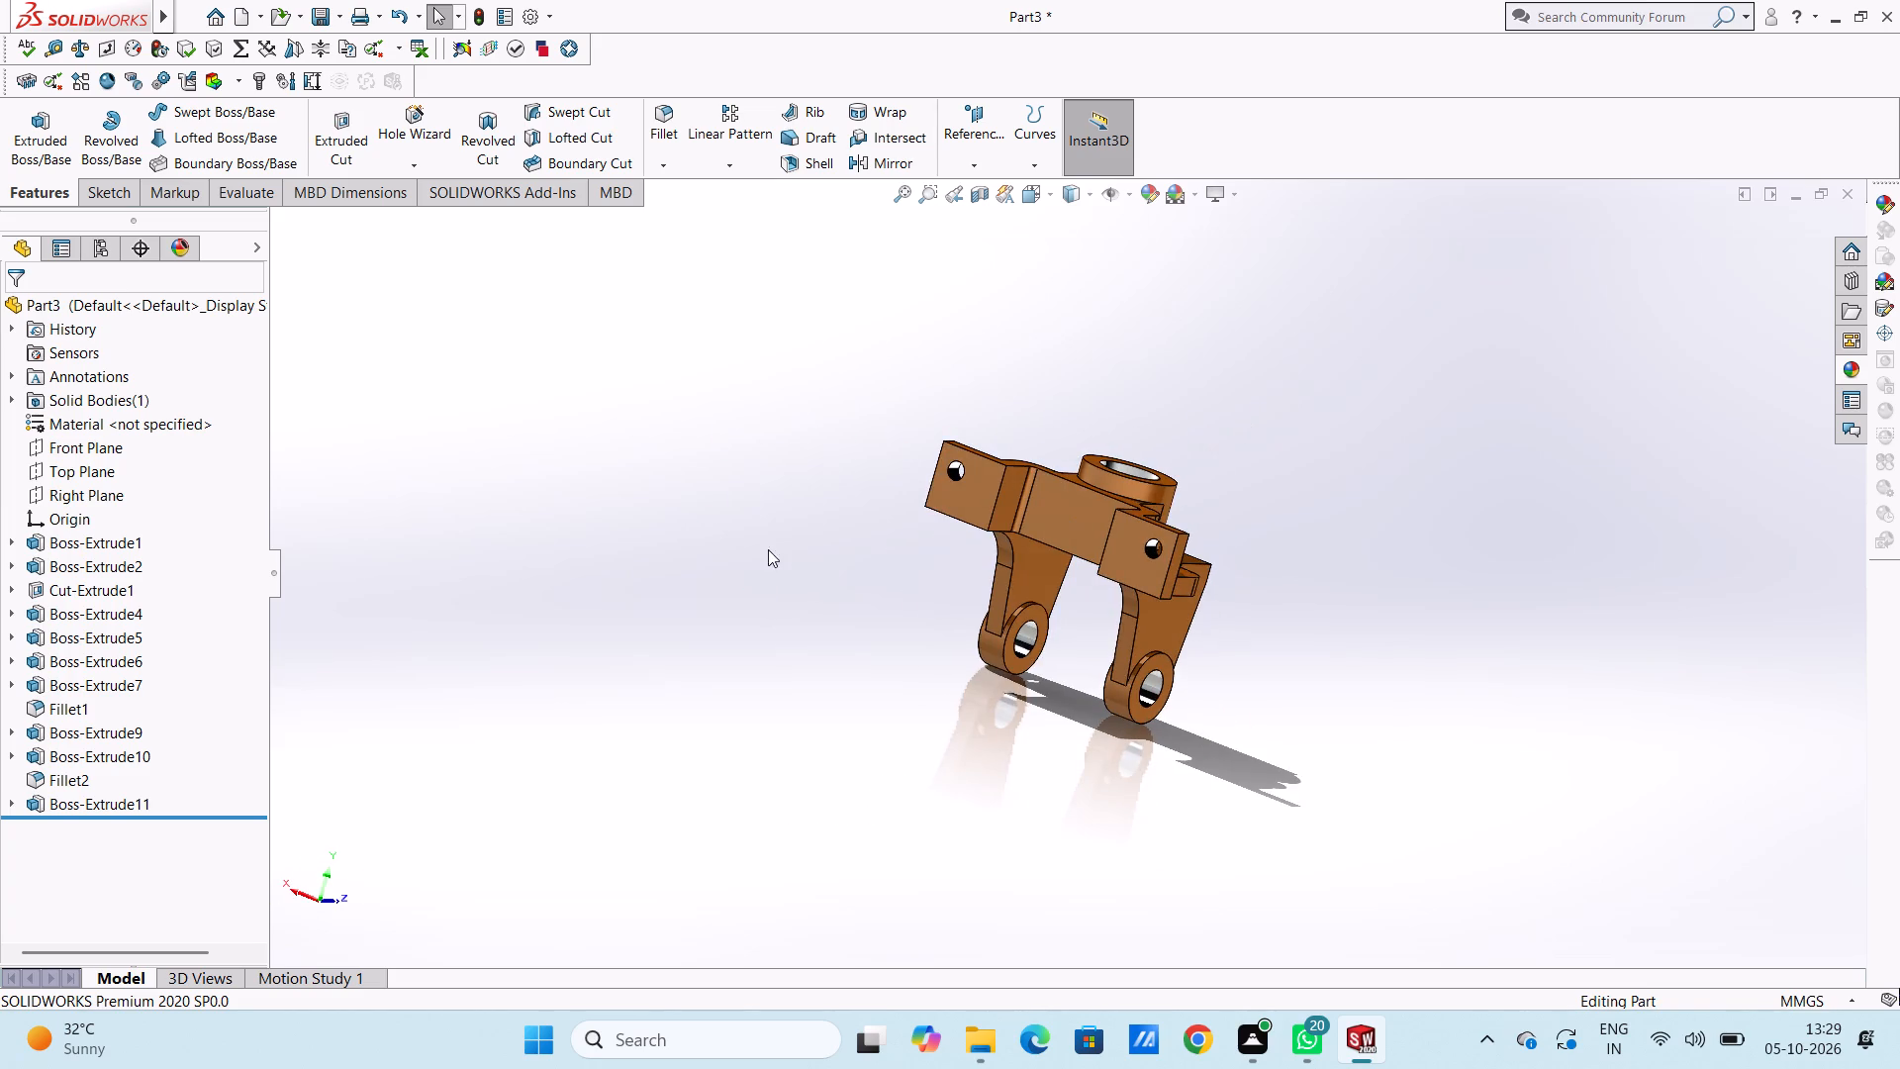
{"action": "middle_click_drag", "start_coordinate": [773, 550], "coordinate": [849, 632]}
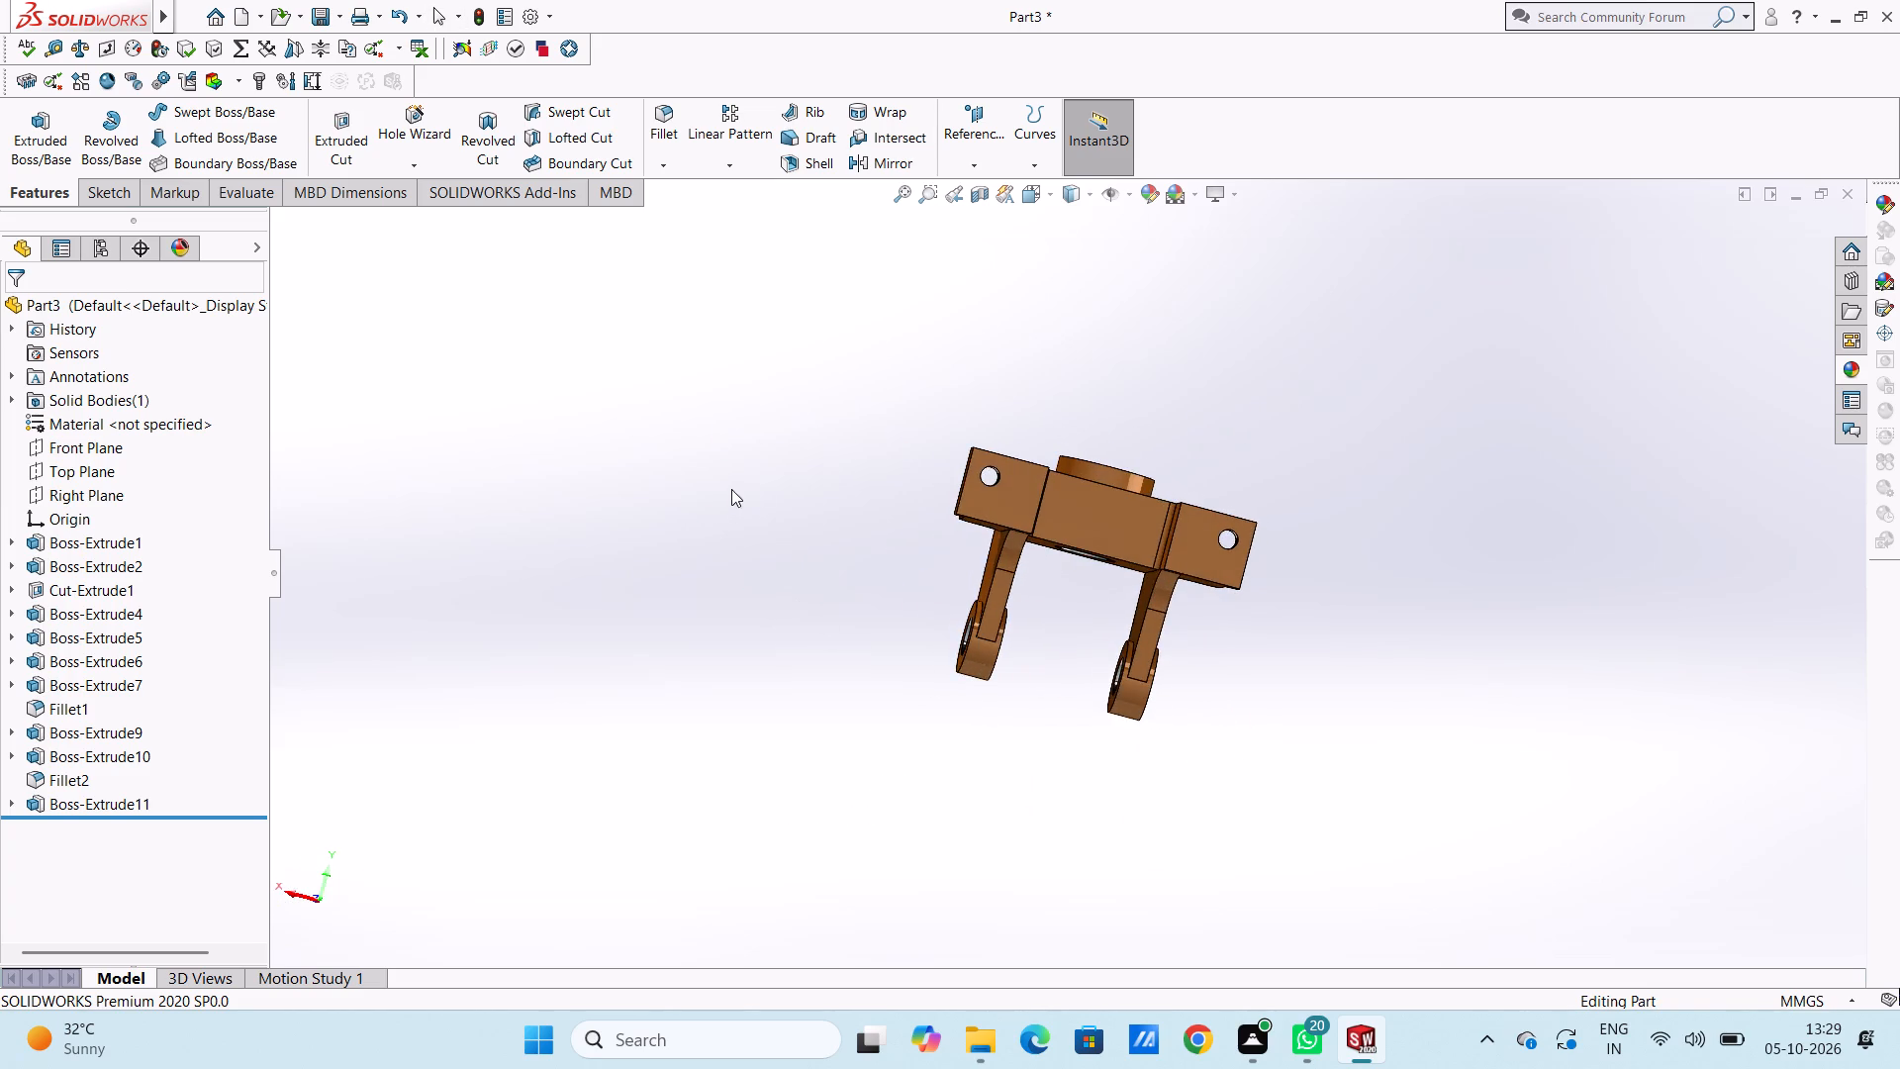
{"action": "middle_click_drag", "start_coordinate": [749, 489], "coordinate": [907, 563]}
{"action": "middle_click_drag", "start_coordinate": [741, 442], "coordinate": [869, 515]}
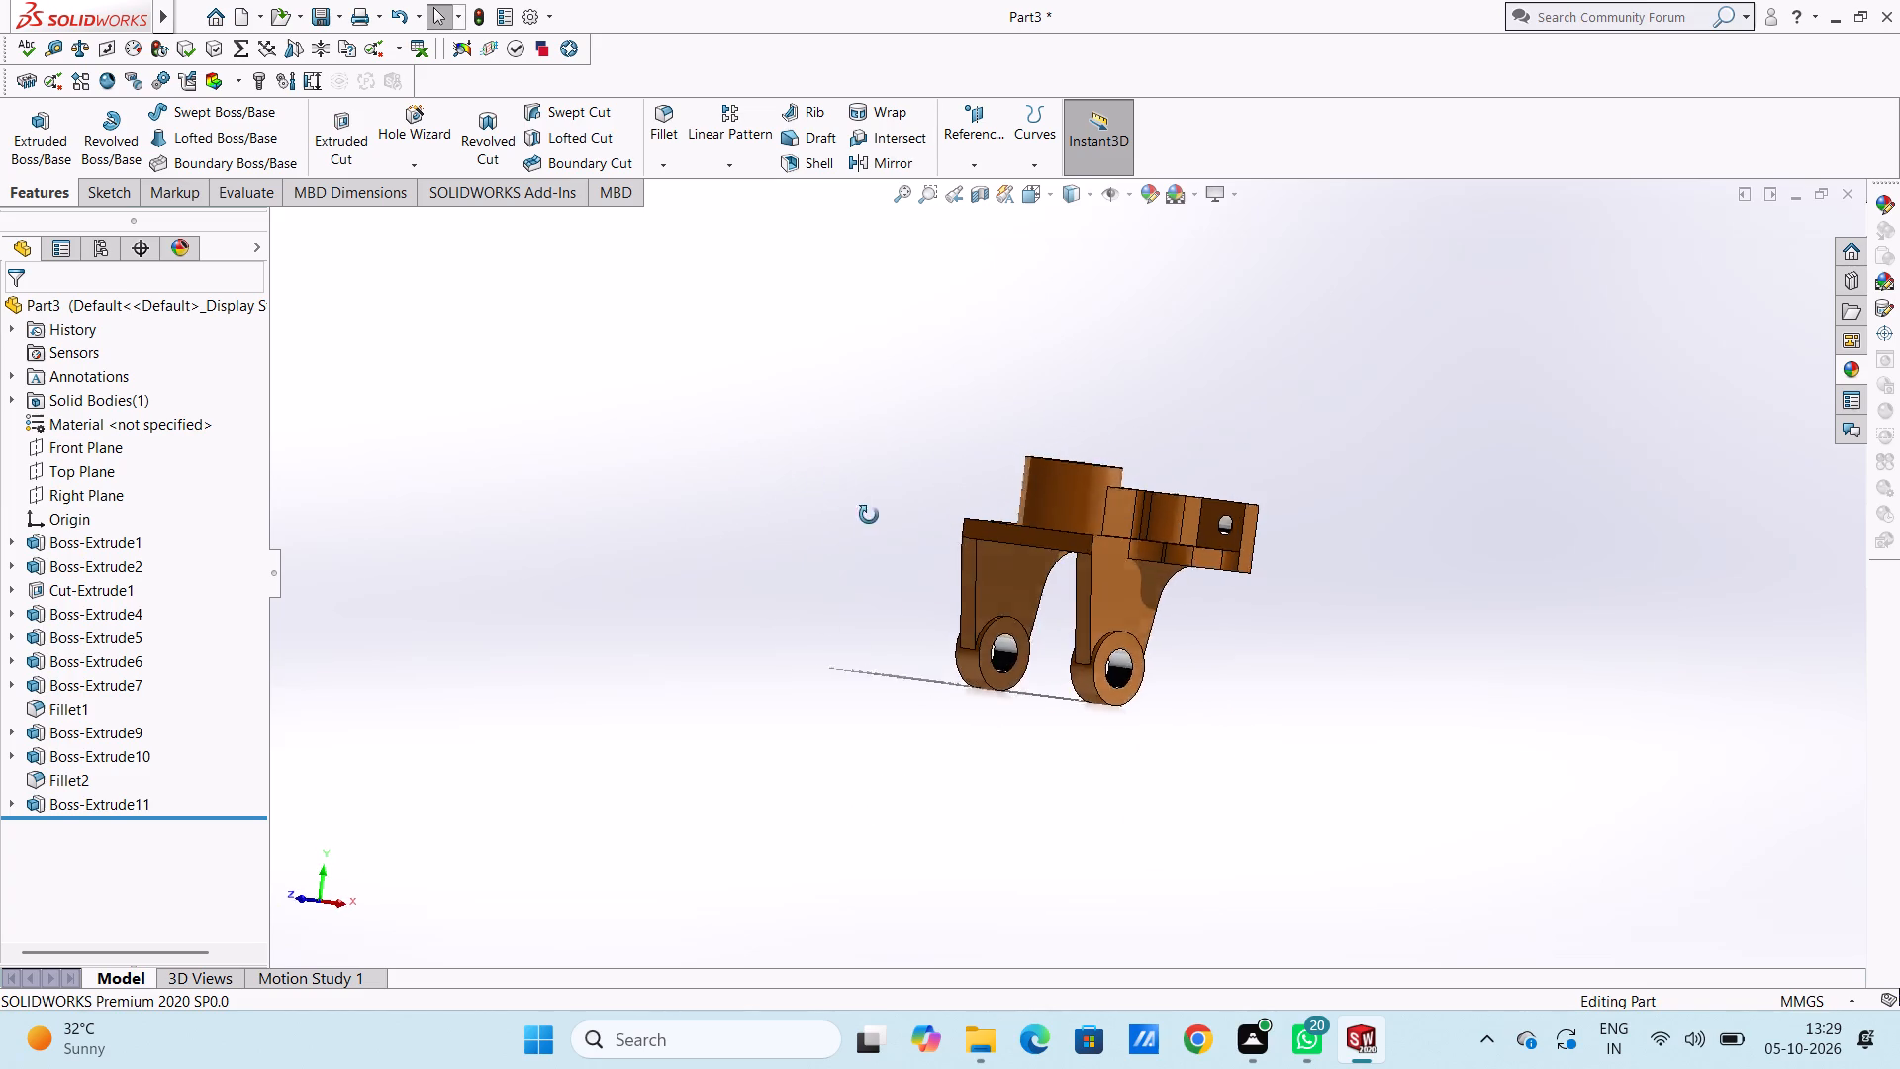
{"action": "middle_click_drag", "start_coordinate": [869, 515], "coordinate": [872, 518]}
{"action": "middle_click_drag", "start_coordinate": [664, 450], "coordinate": [942, 569]}
{"action": "scroll", "coordinate": [918, 556], "scroll_direction": "up", "scroll_amount": 1}
{"action": "middle_click_drag", "start_coordinate": [766, 462], "coordinate": [976, 553]}
{"action": "middle_click_drag", "start_coordinate": [783, 470], "coordinate": [840, 497]}
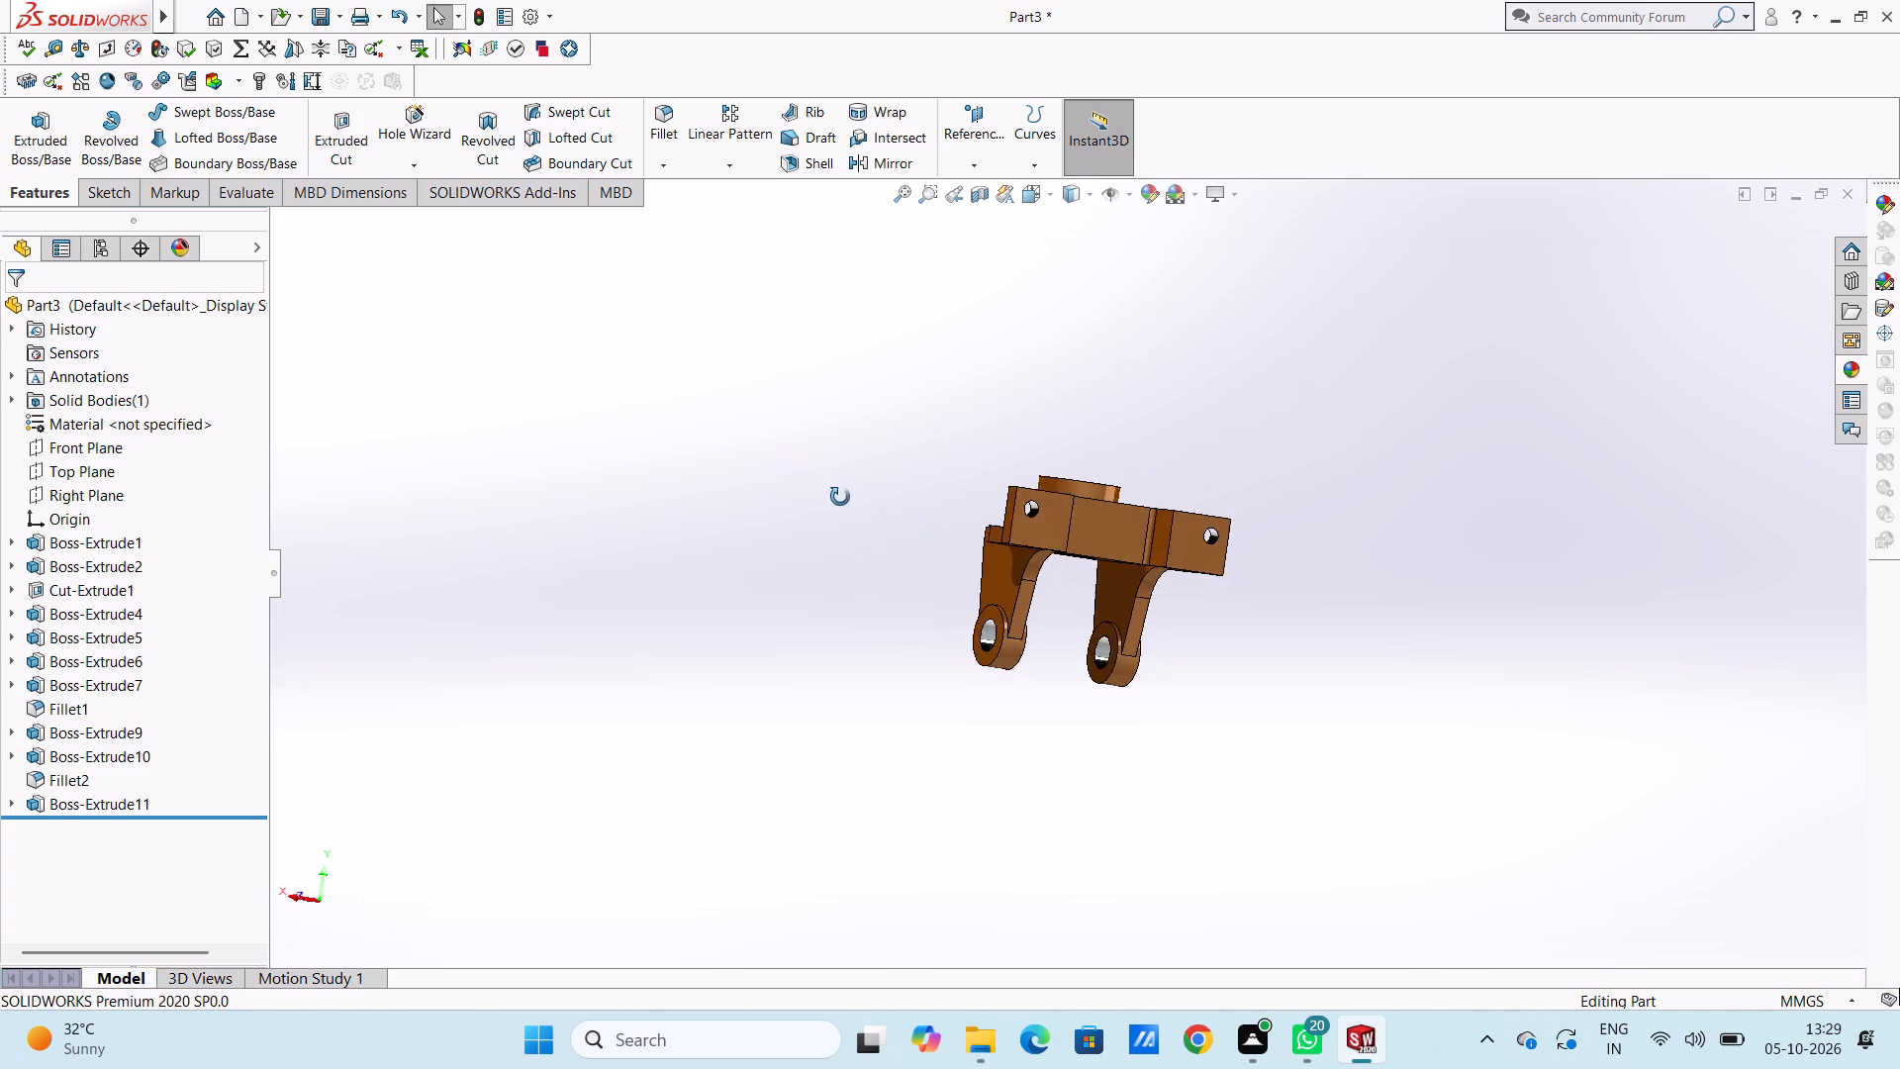
{"action": "middle_click_drag", "start_coordinate": [840, 497], "coordinate": [982, 578]}
{"action": "middle_click_drag", "start_coordinate": [725, 437], "coordinate": [884, 502]}
{"action": "middle_click_drag", "start_coordinate": [777, 420], "coordinate": [920, 500]}
{"action": "middle_click_drag", "start_coordinate": [724, 402], "coordinate": [1057, 456]}
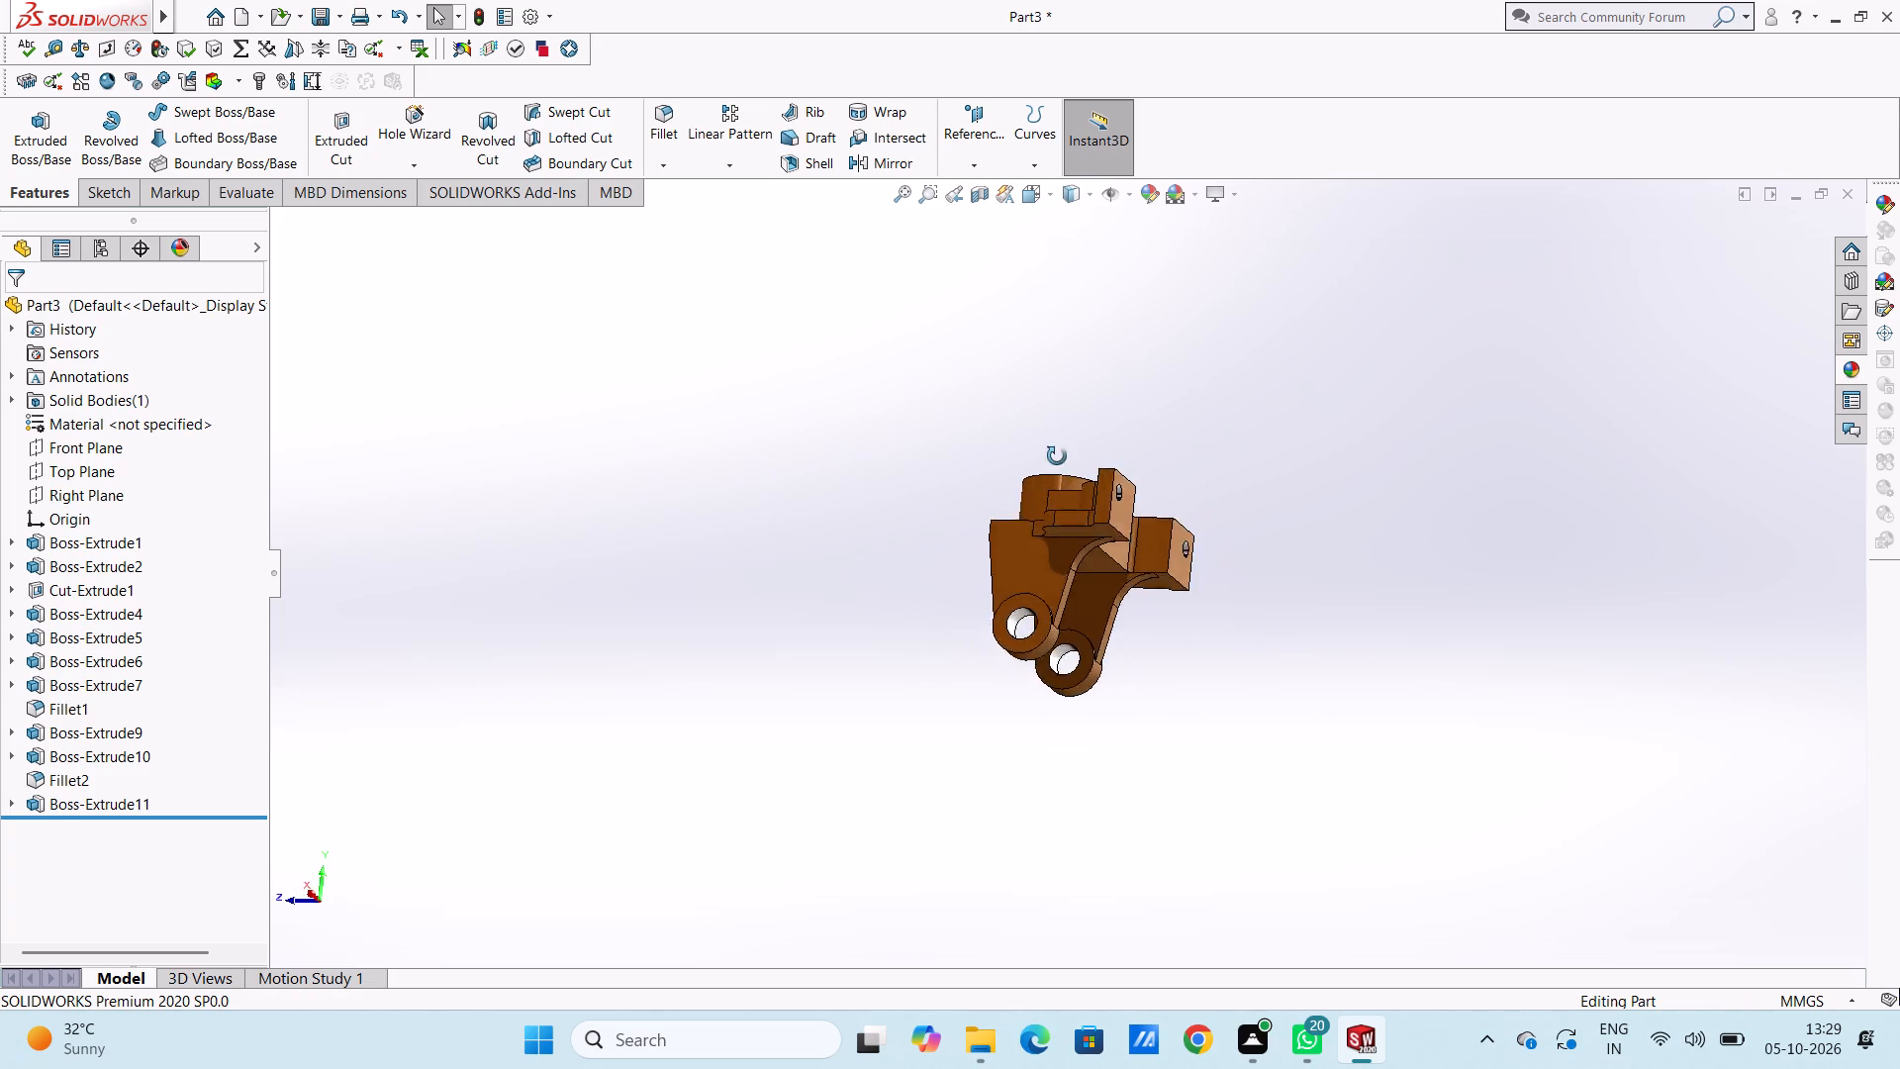
{"action": "middle_click_drag", "start_coordinate": [1057, 456], "coordinate": [1031, 587]}
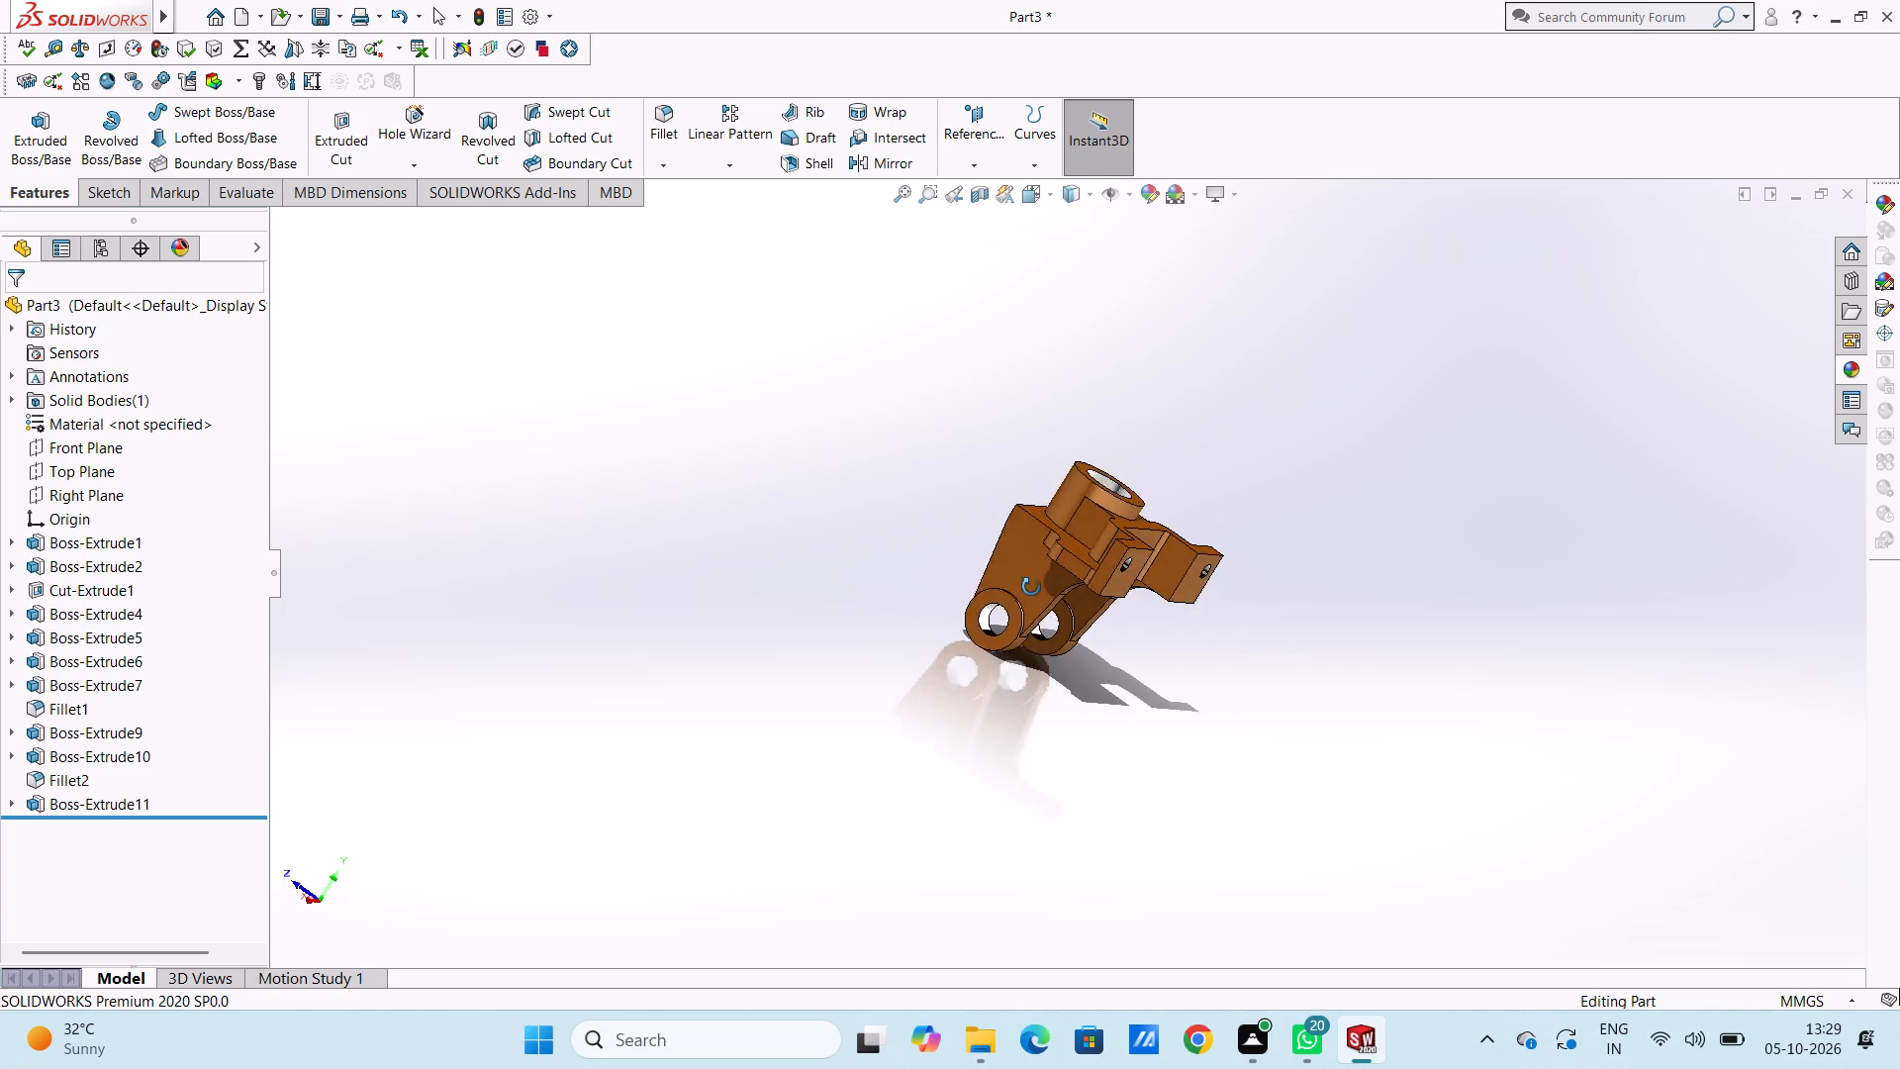
{"action": "middle_click_drag", "start_coordinate": [1031, 587], "coordinate": [996, 579]}
{"action": "key", "text": "Escape"}
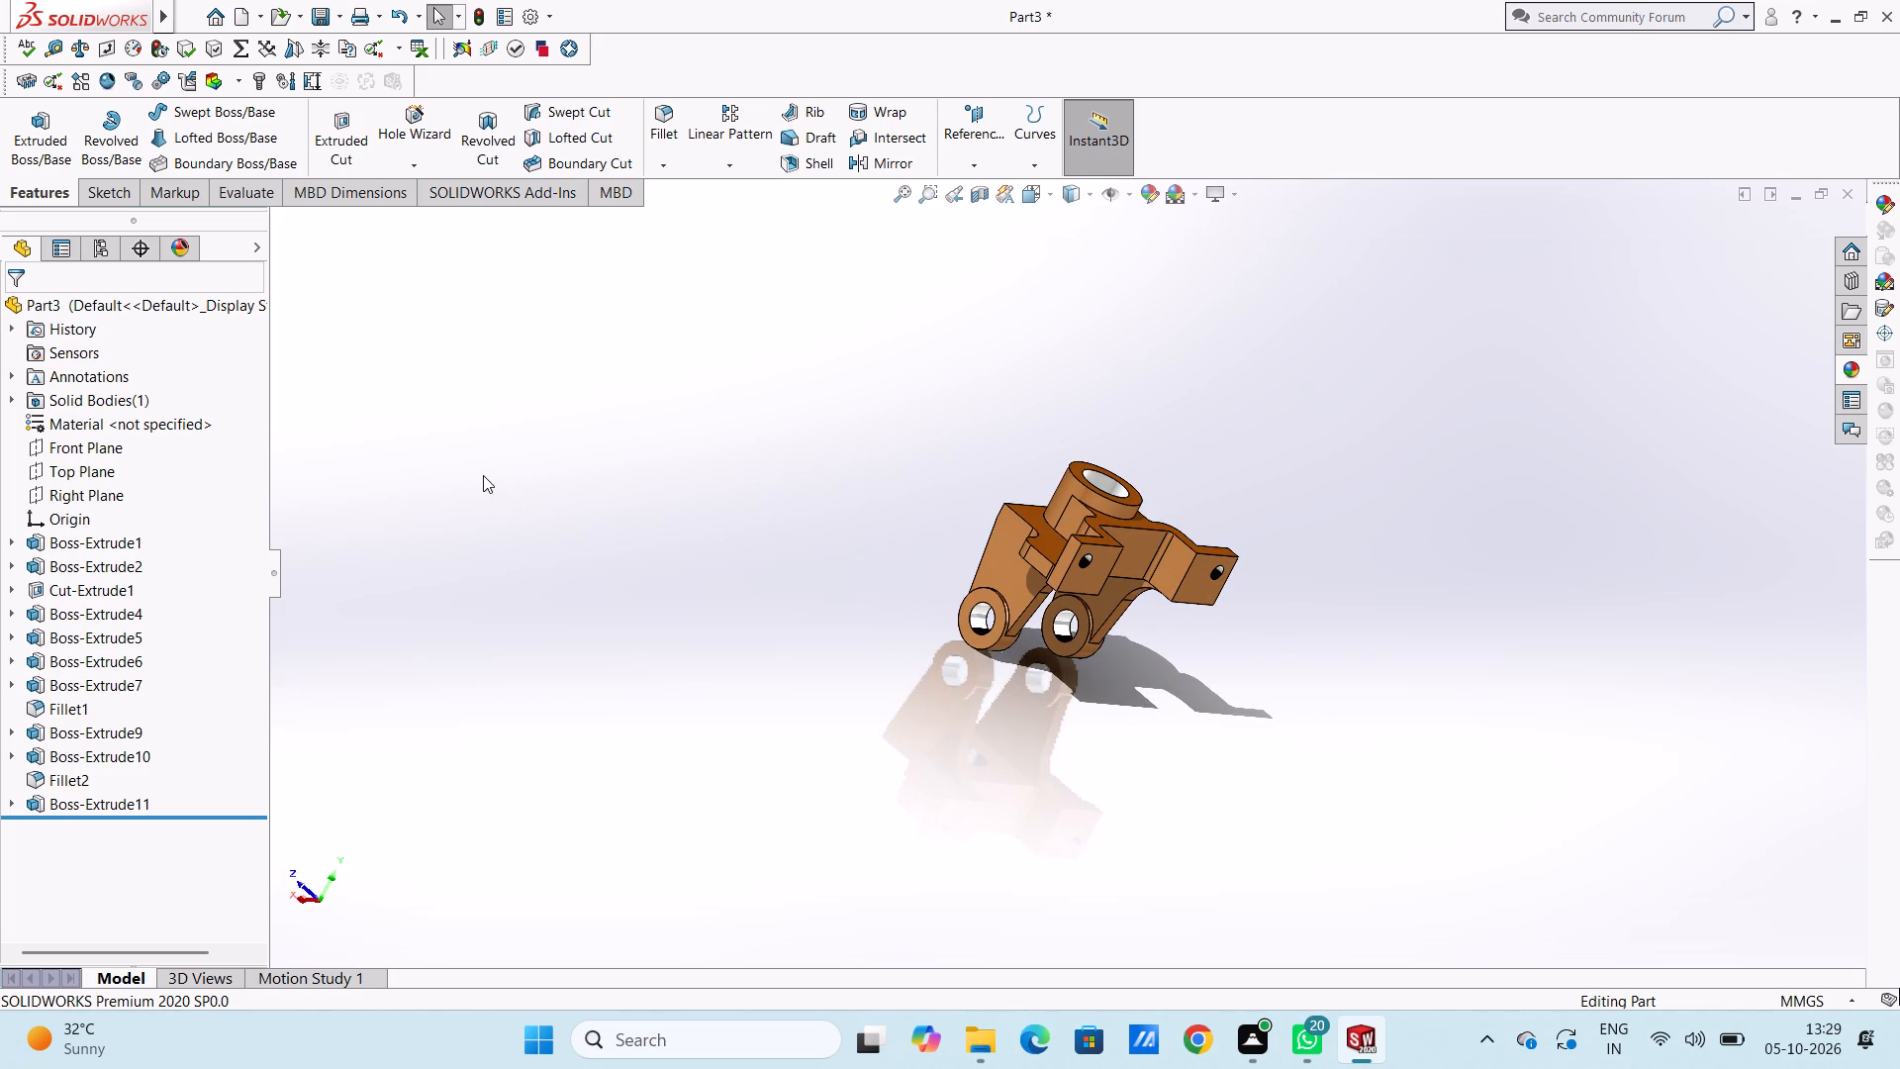
{"action": "key", "text": "Escape"}
{"action": "middle_click_drag", "start_coordinate": [612, 486], "coordinate": [686, 519]}
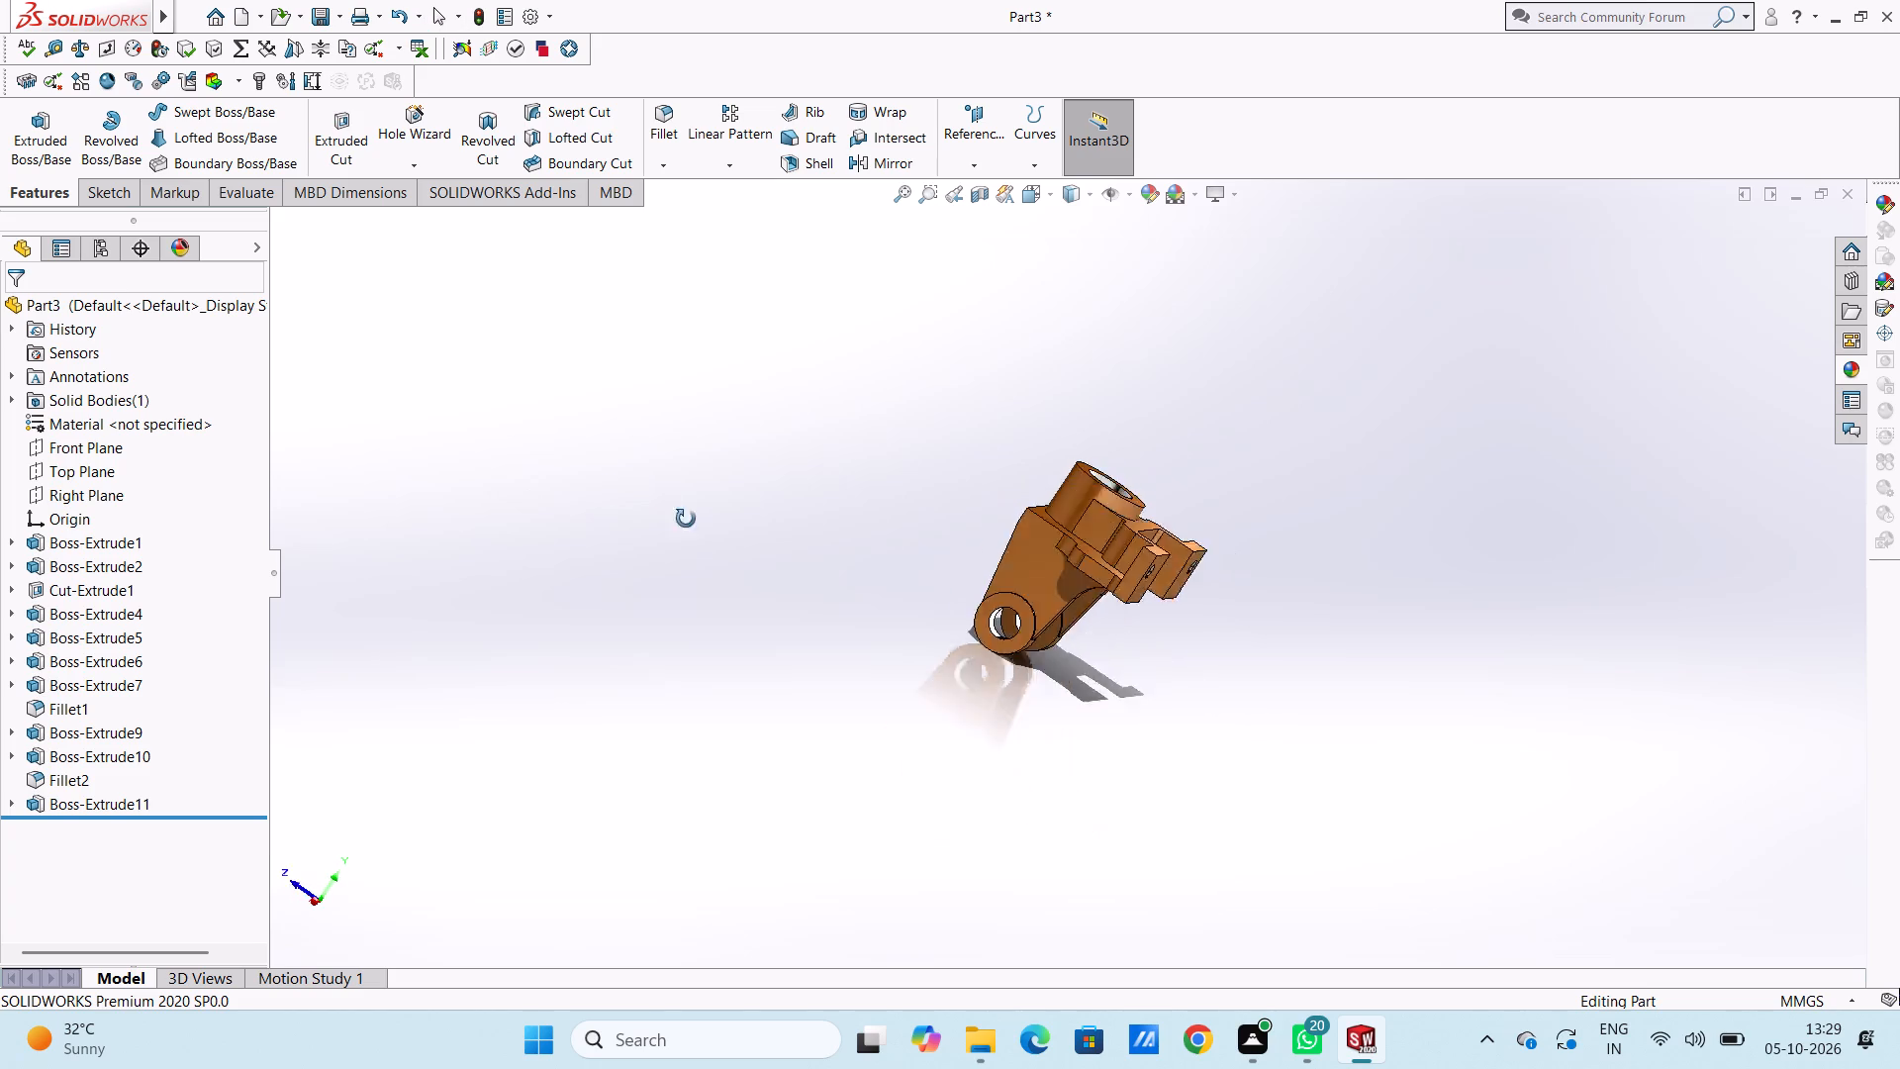
{"action": "middle_click_drag", "start_coordinate": [686, 519], "coordinate": [781, 567]}
{"action": "middle_click_drag", "start_coordinate": [627, 326], "coordinate": [663, 348]}
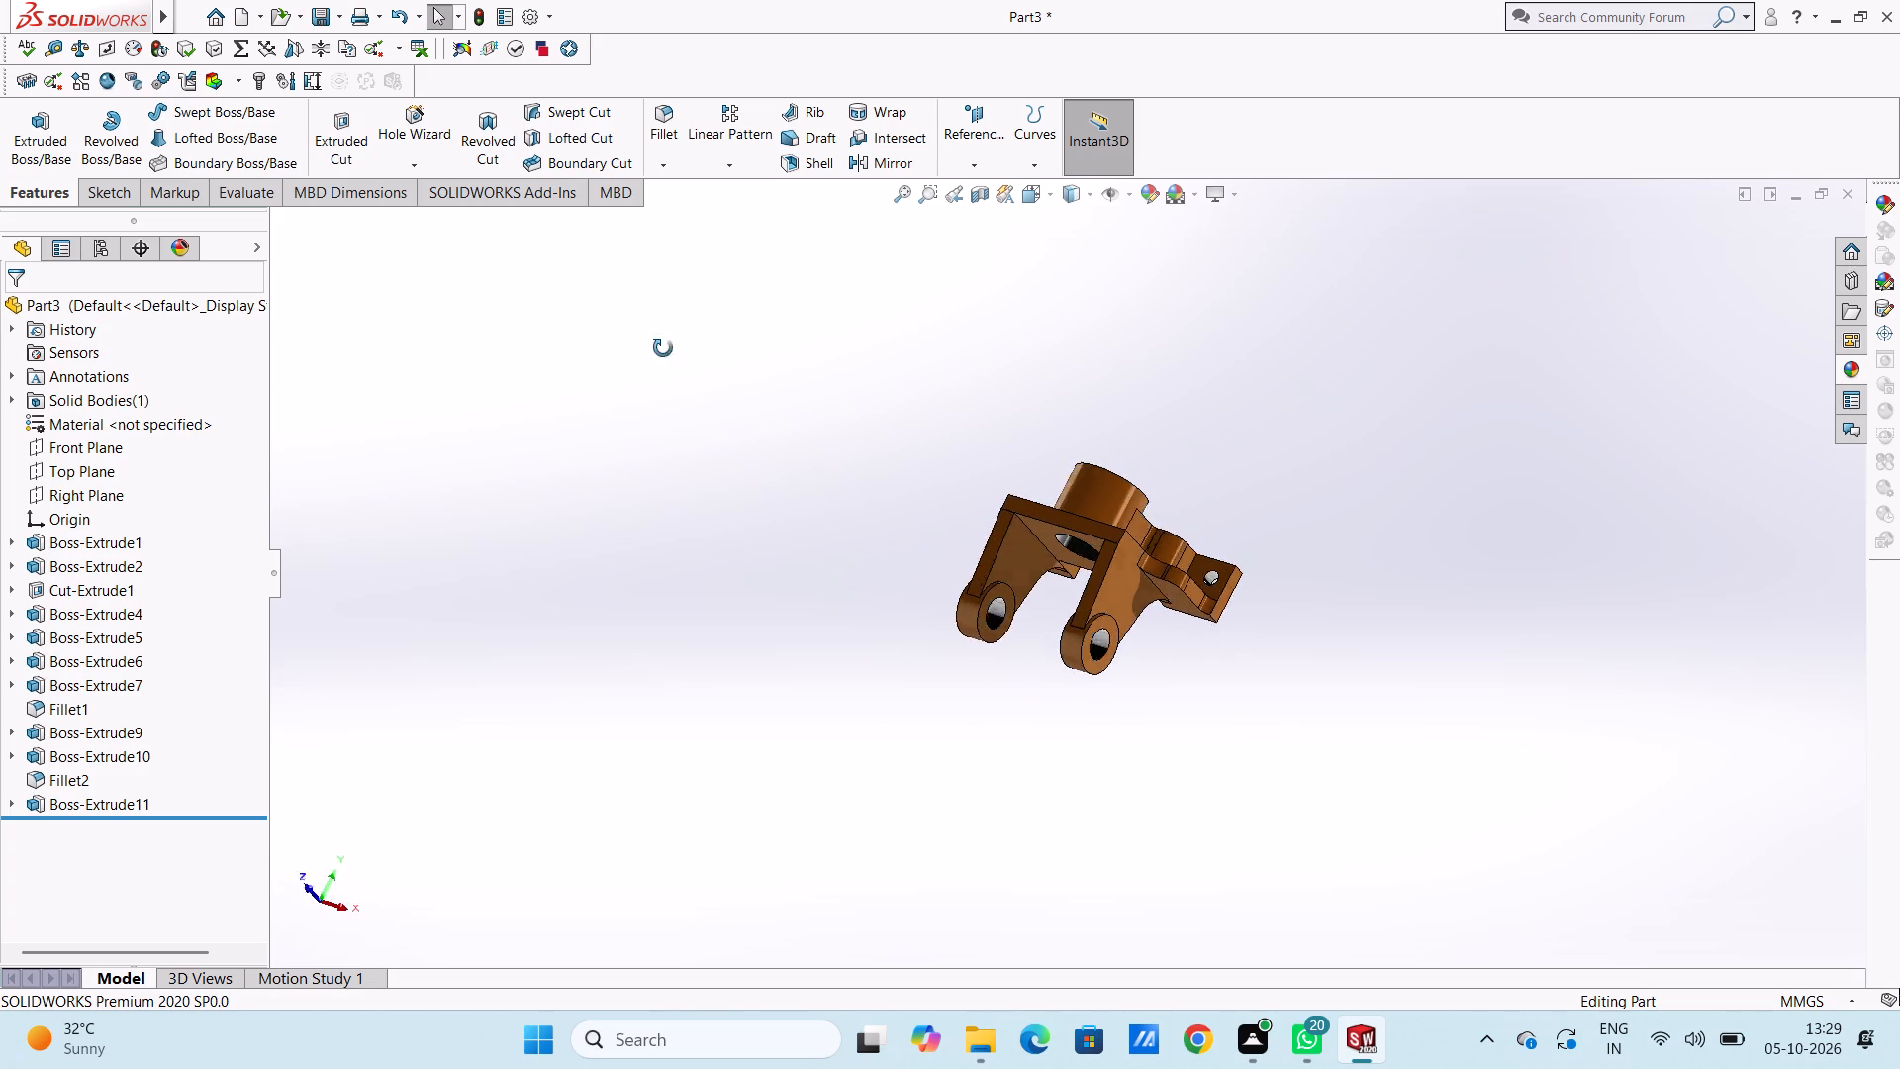
{"action": "middle_click_drag", "start_coordinate": [663, 348], "coordinate": [762, 478]}
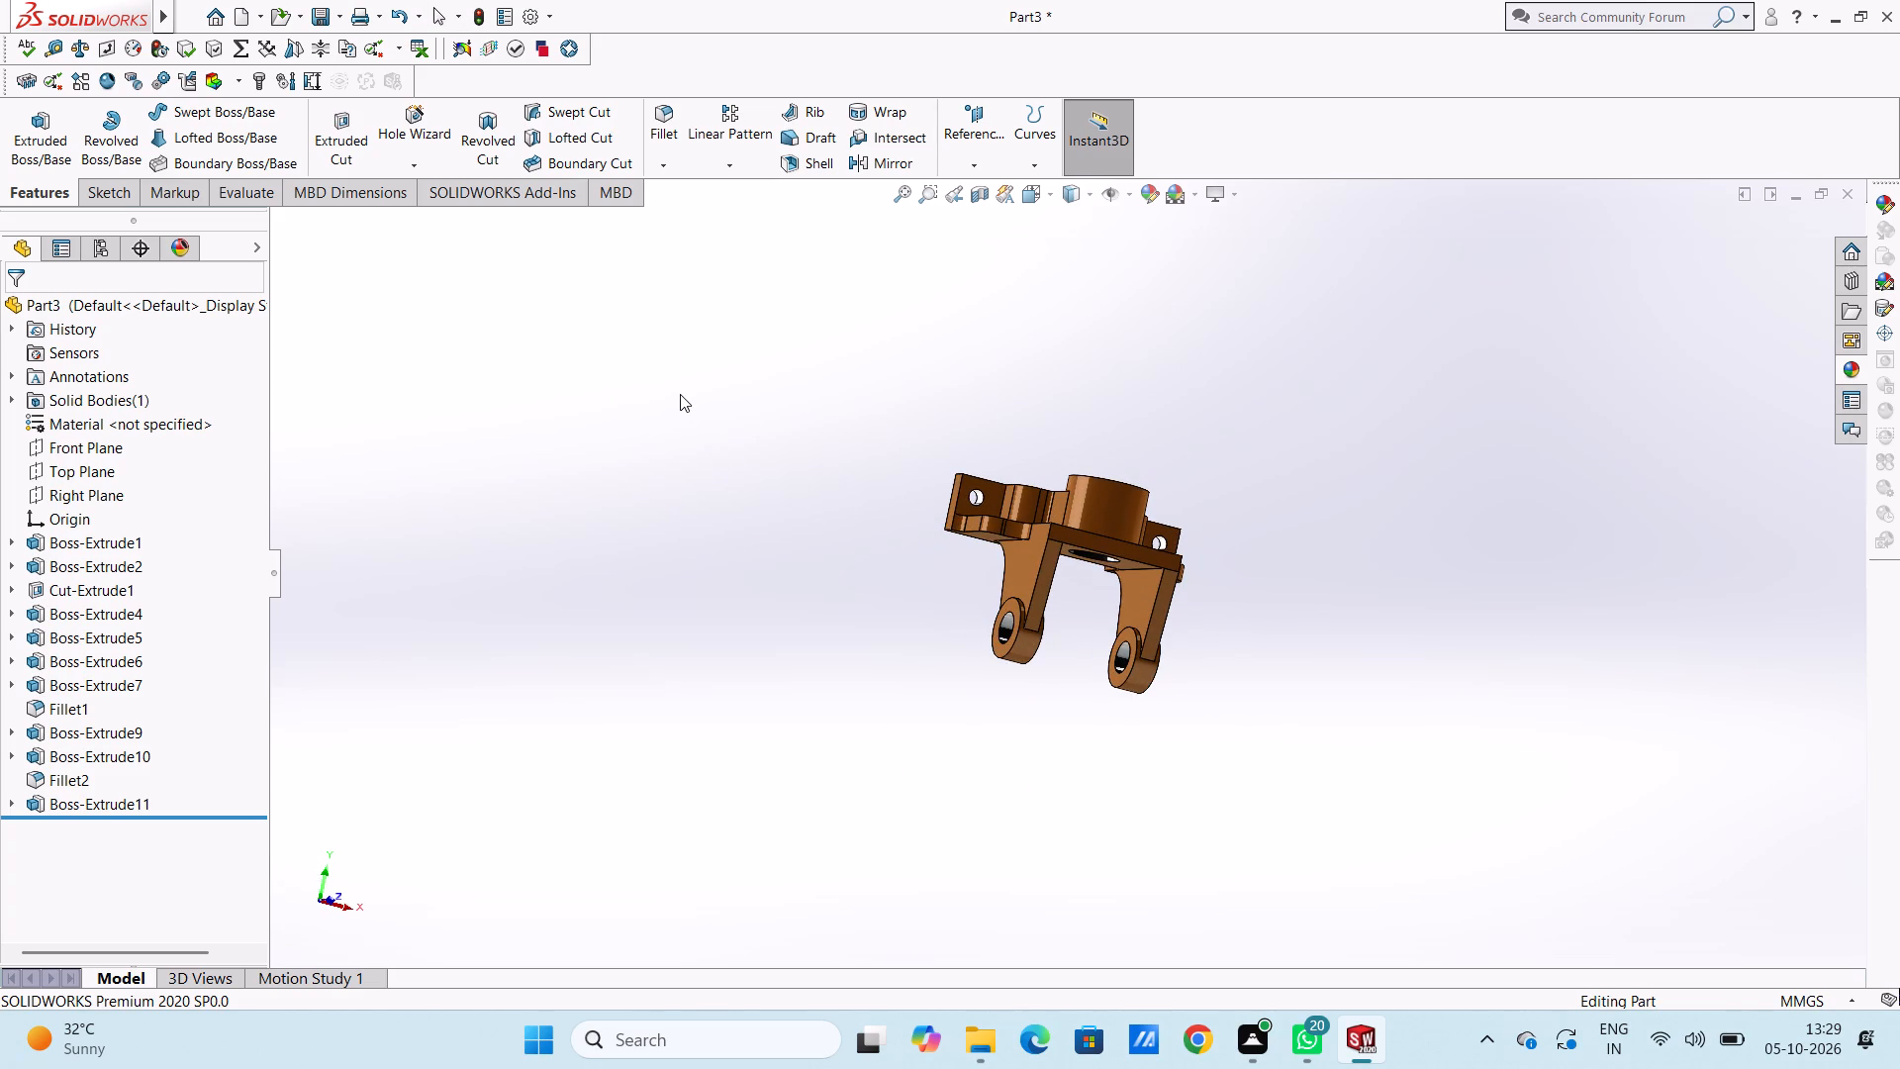
{"action": "middle_click_drag", "start_coordinate": [683, 397], "coordinate": [796, 490]}
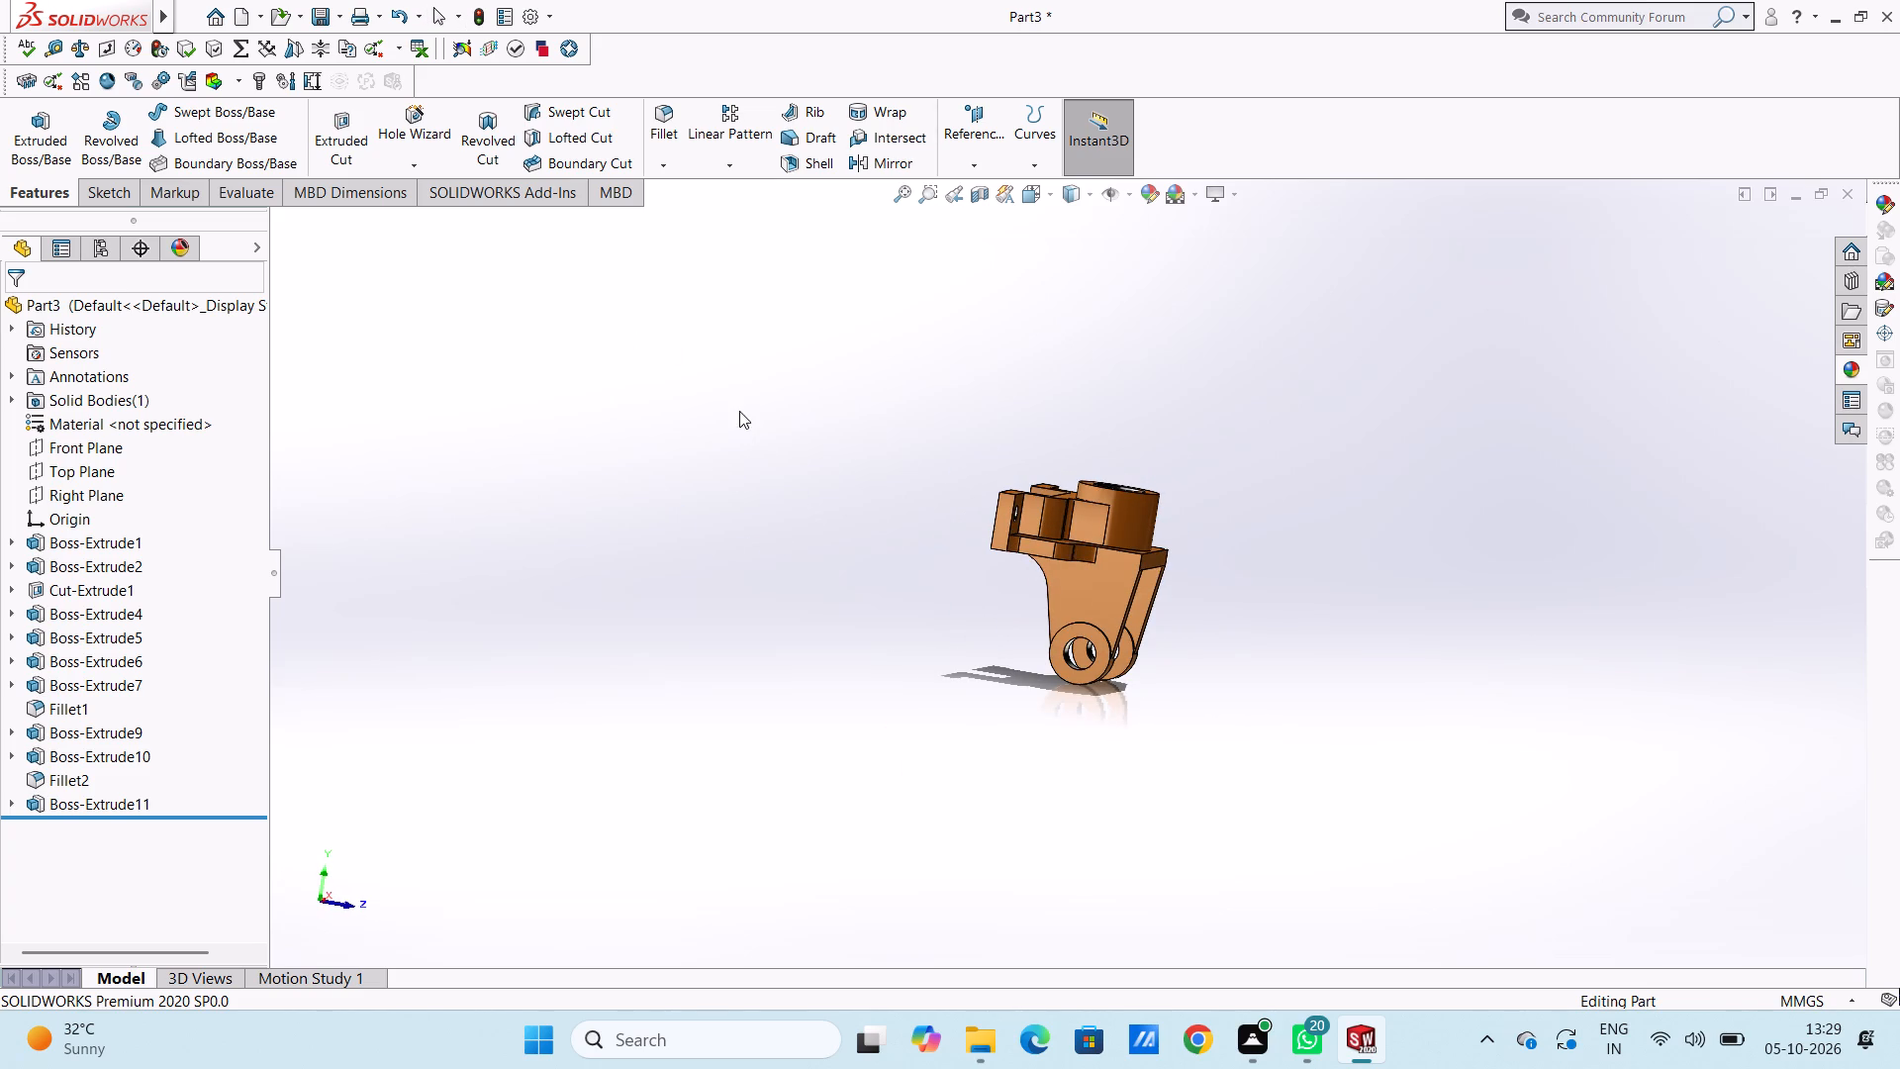
{"action": "middle_click_drag", "start_coordinate": [737, 407], "coordinate": [875, 529]}
{"action": "middle_click_drag", "start_coordinate": [775, 445], "coordinate": [901, 538]}
{"action": "middle_click_drag", "start_coordinate": [805, 429], "coordinate": [993, 573]}
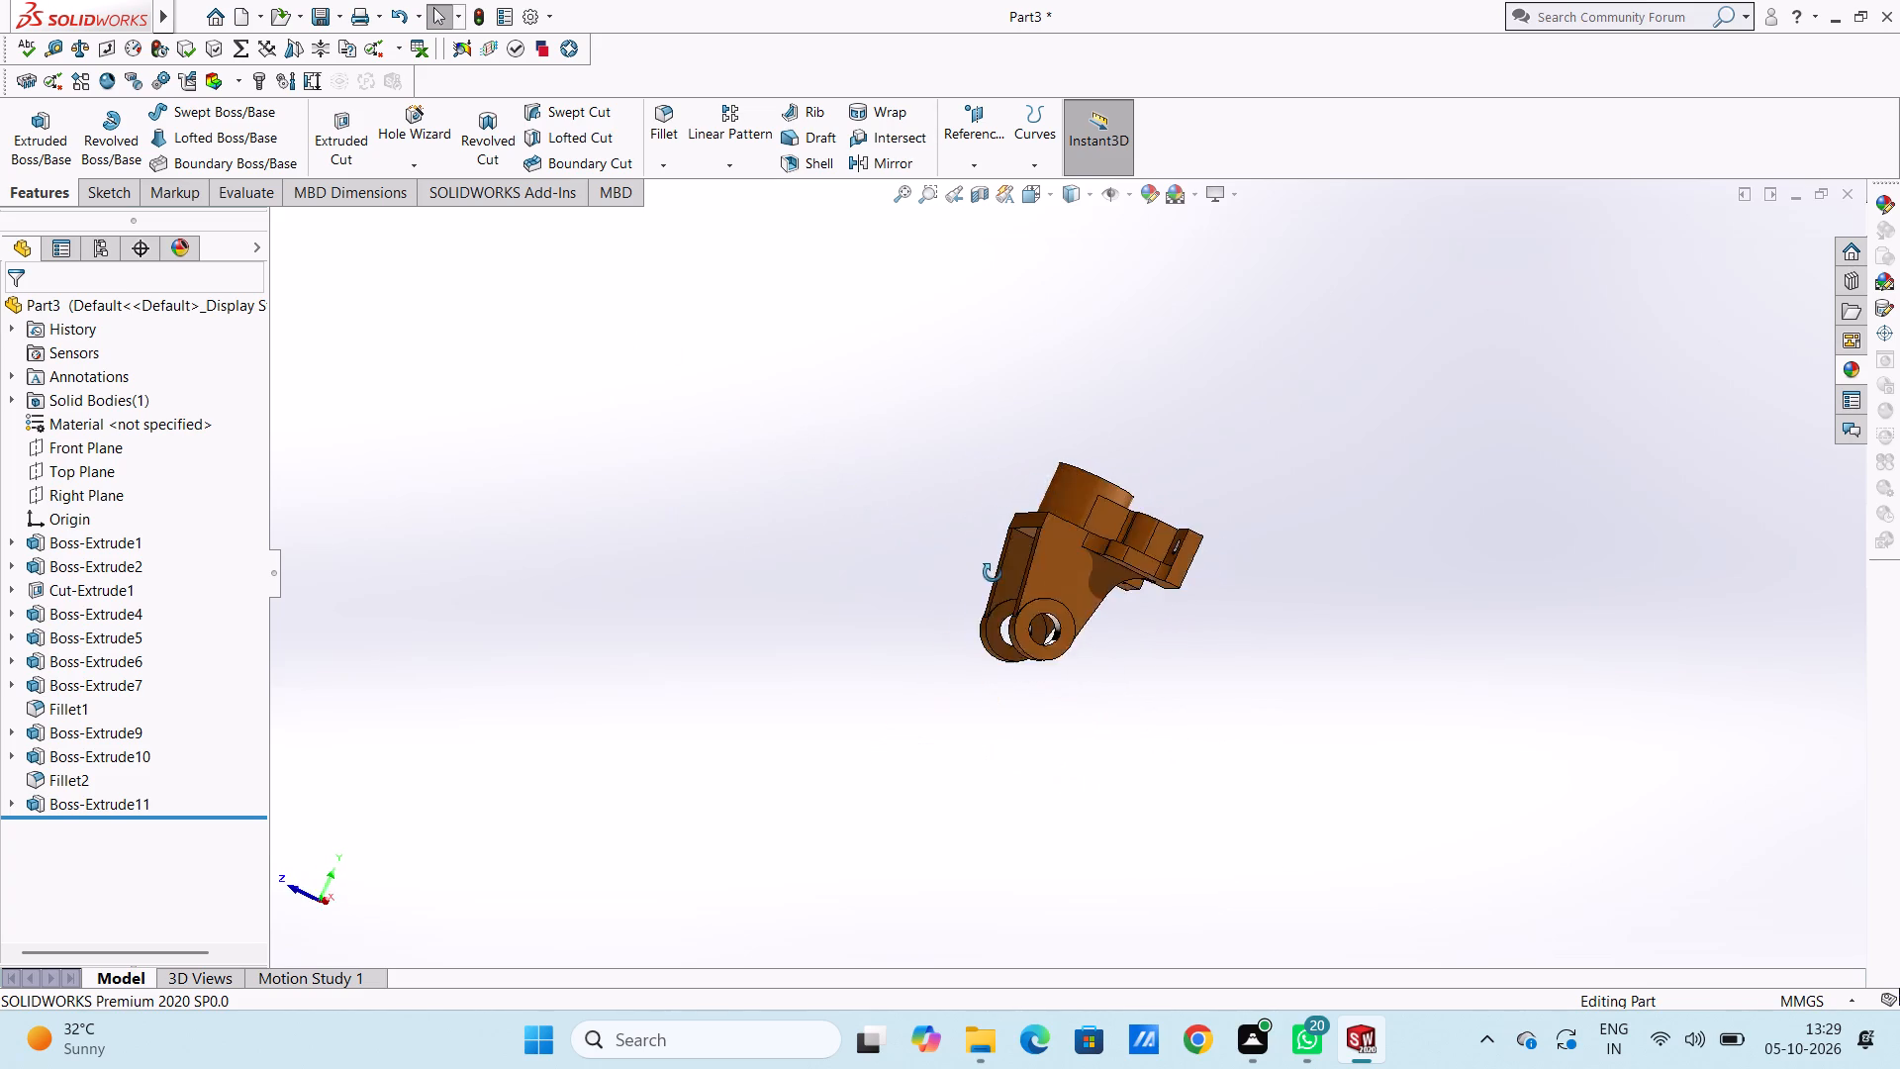
{"action": "middle_click_drag", "start_coordinate": [993, 573], "coordinate": [995, 580]}
{"action": "middle_click_drag", "start_coordinate": [729, 483], "coordinate": [698, 527]}
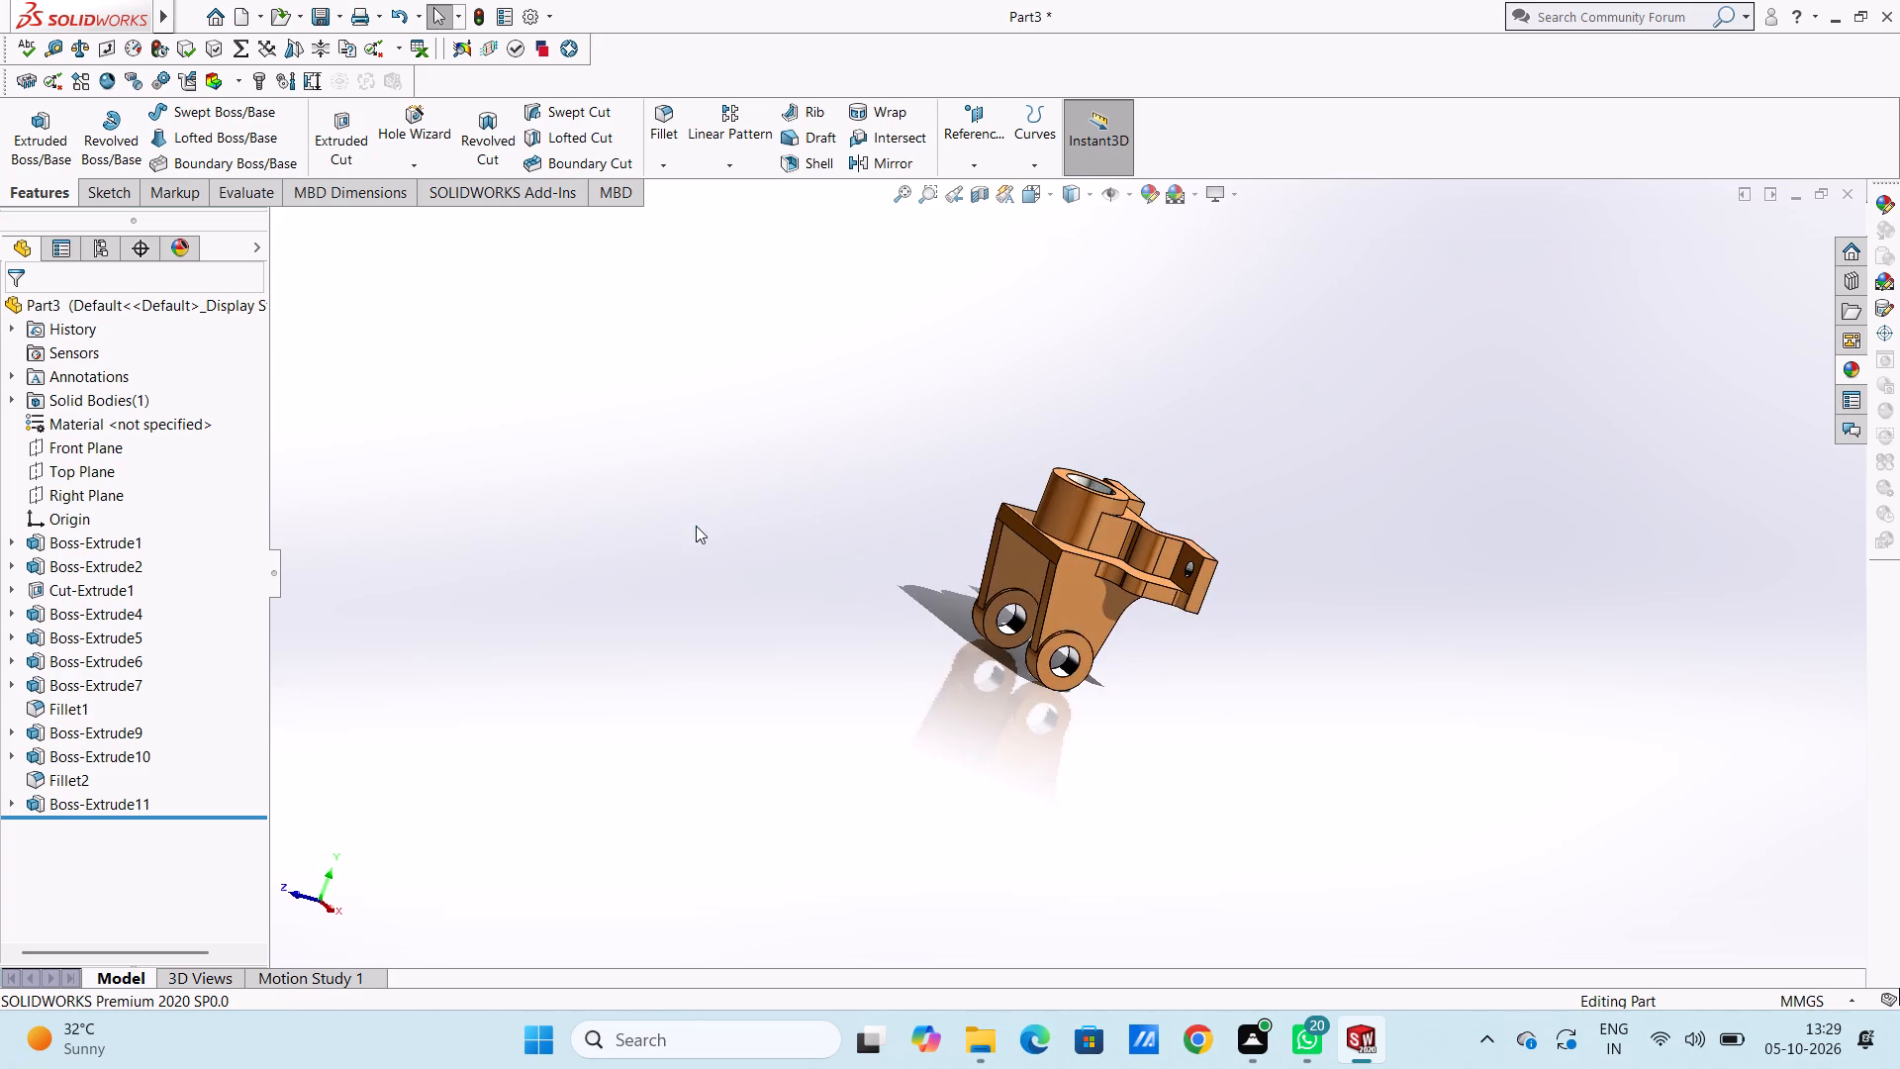
{"action": "scroll", "coordinate": [696, 526], "scroll_direction": "up", "scroll_amount": 2}
{"action": "middle_click_drag", "start_coordinate": [882, 608], "coordinate": [894, 612]}
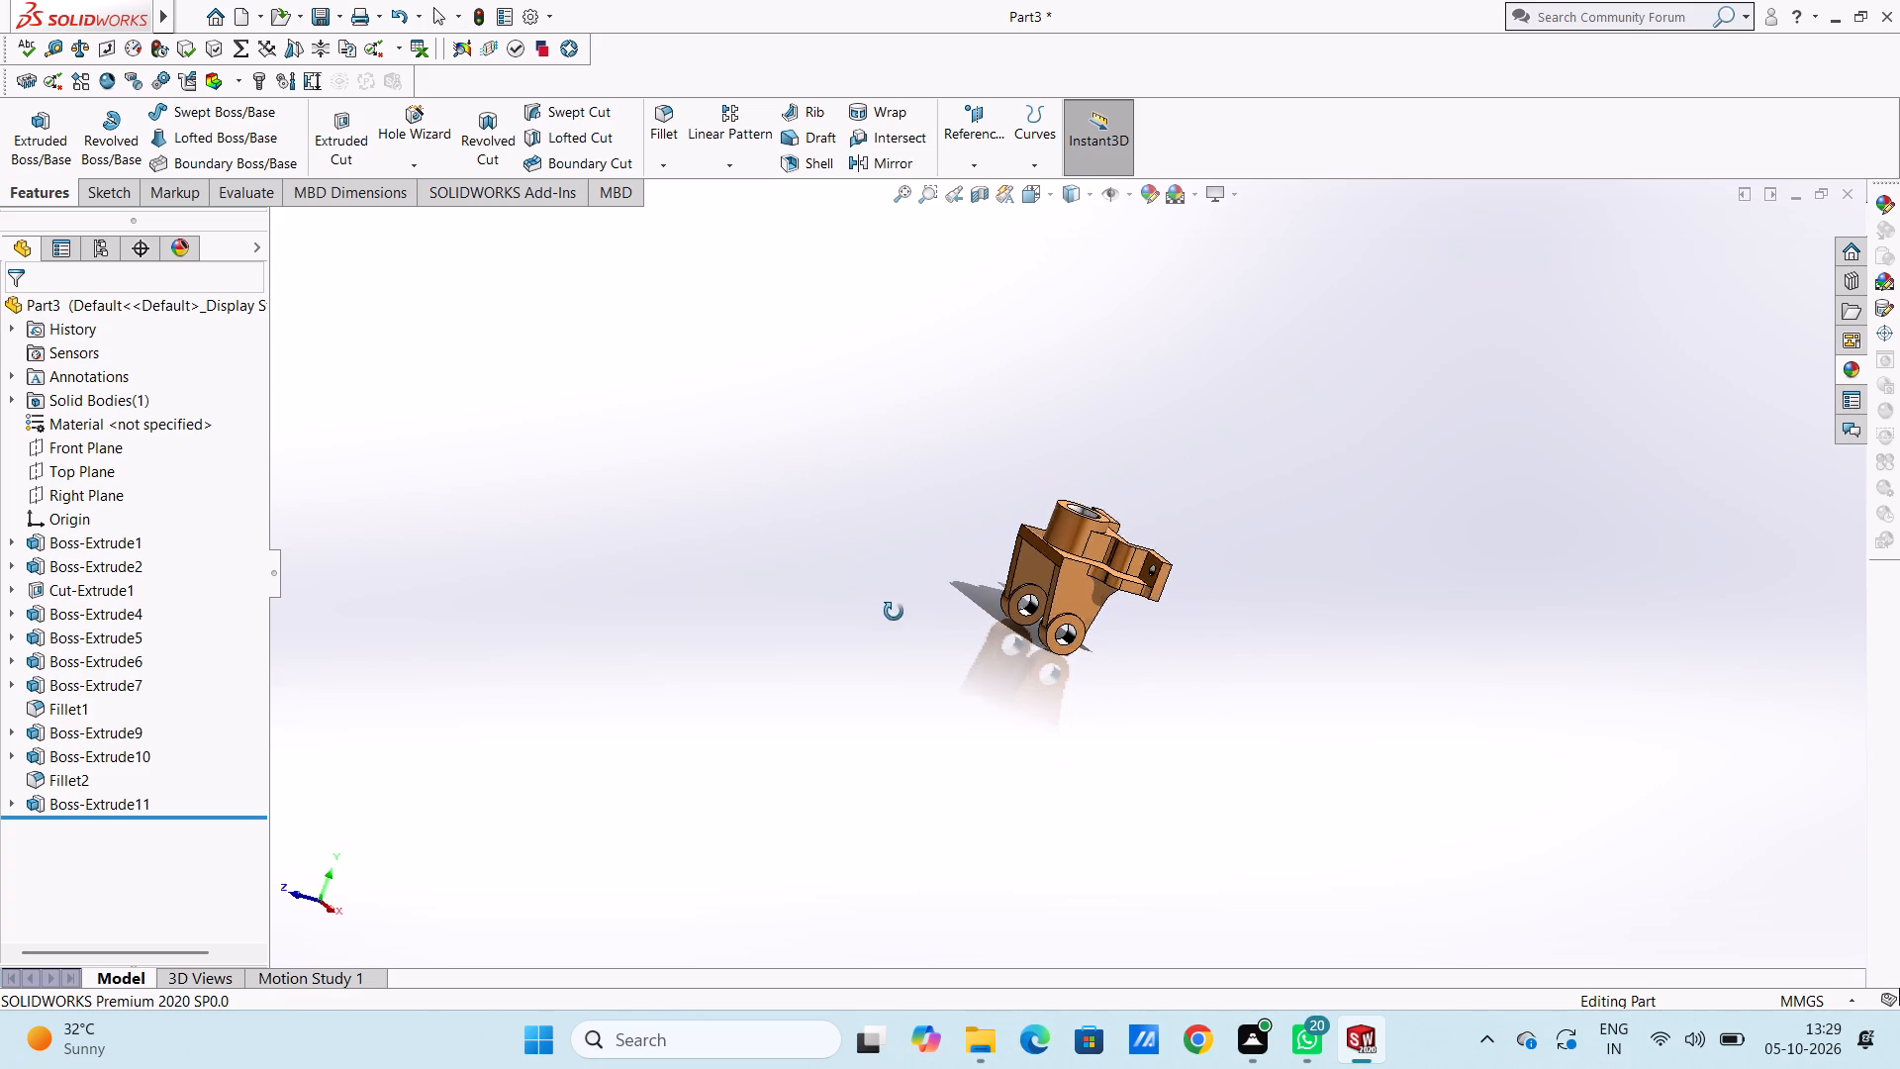
{"action": "middle_click_drag", "start_coordinate": [894, 612], "coordinate": [1051, 679]}
{"action": "key", "text": "ctrl+7"}
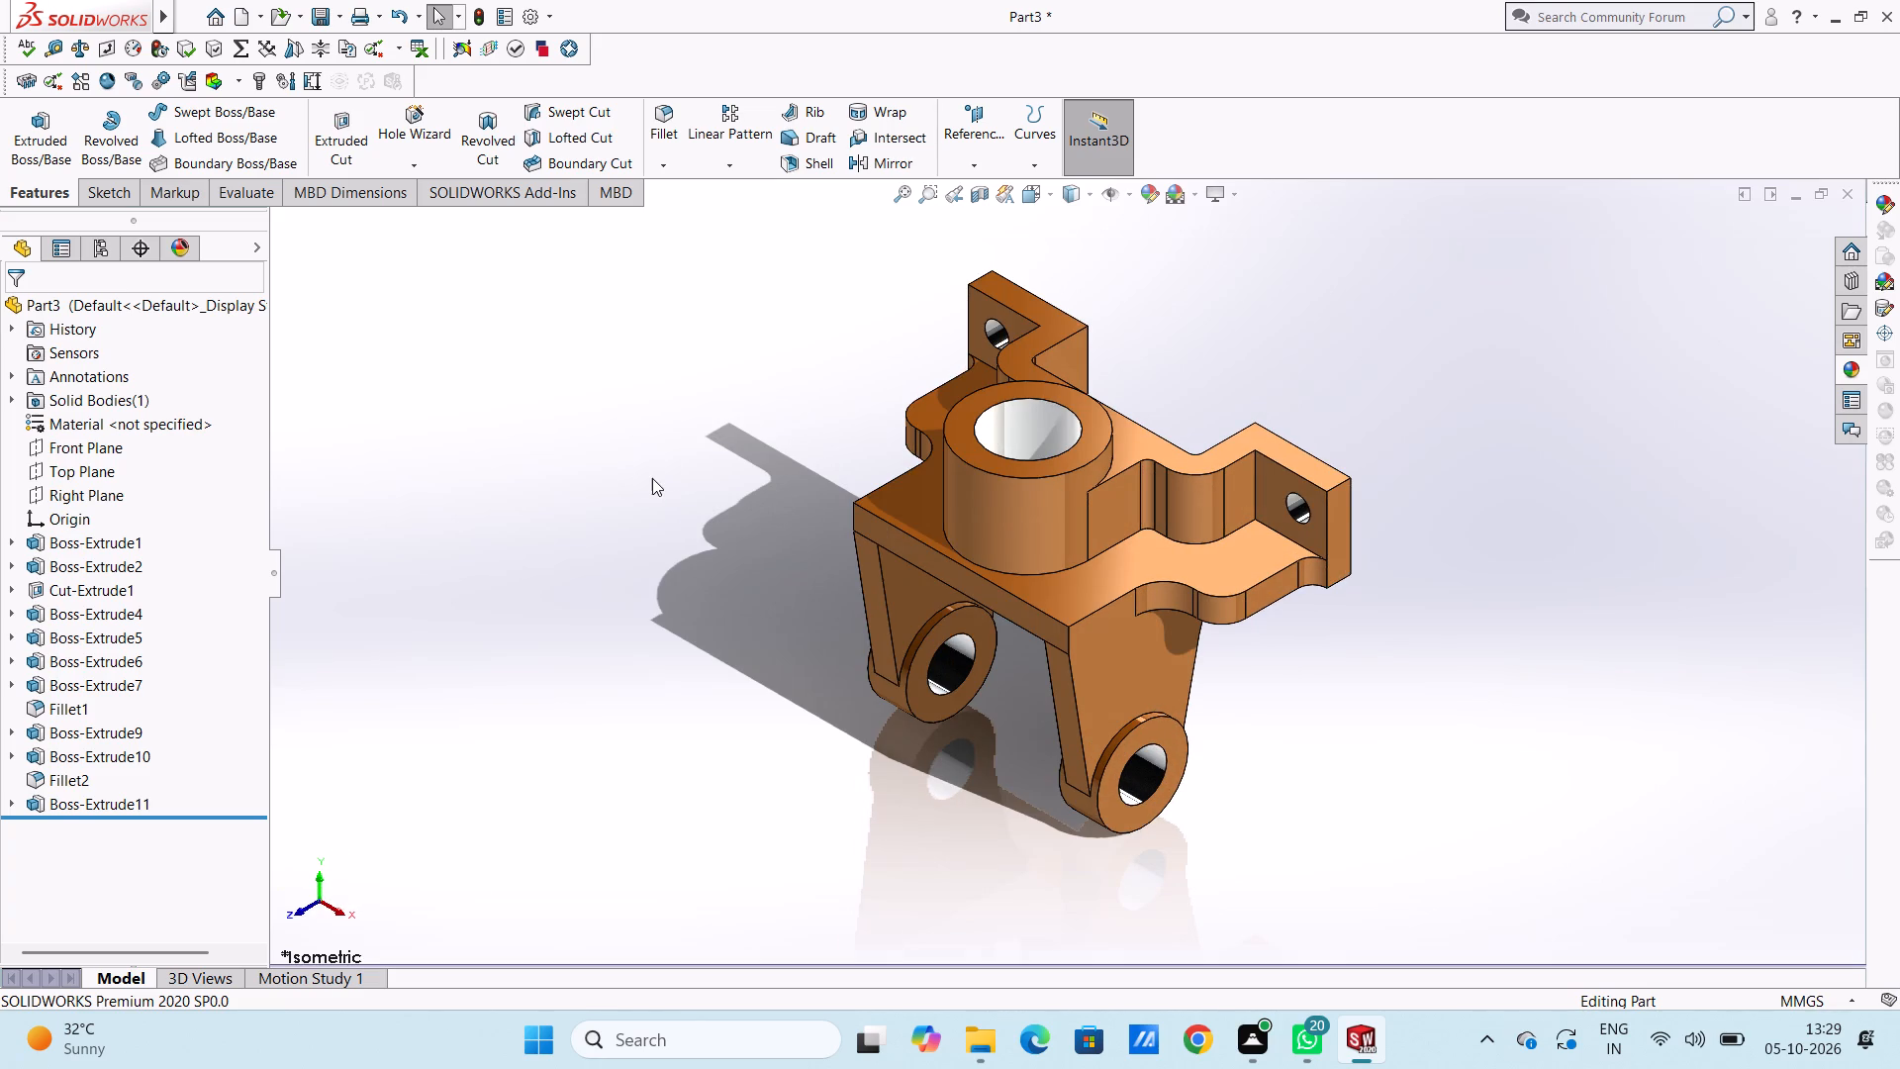
Save the part in Documents as "U-Clevis Pivot Bracket with Central Ø32 Boss and Side Flange Mounts".
{"action": "key", "text": "ctrl+s"}
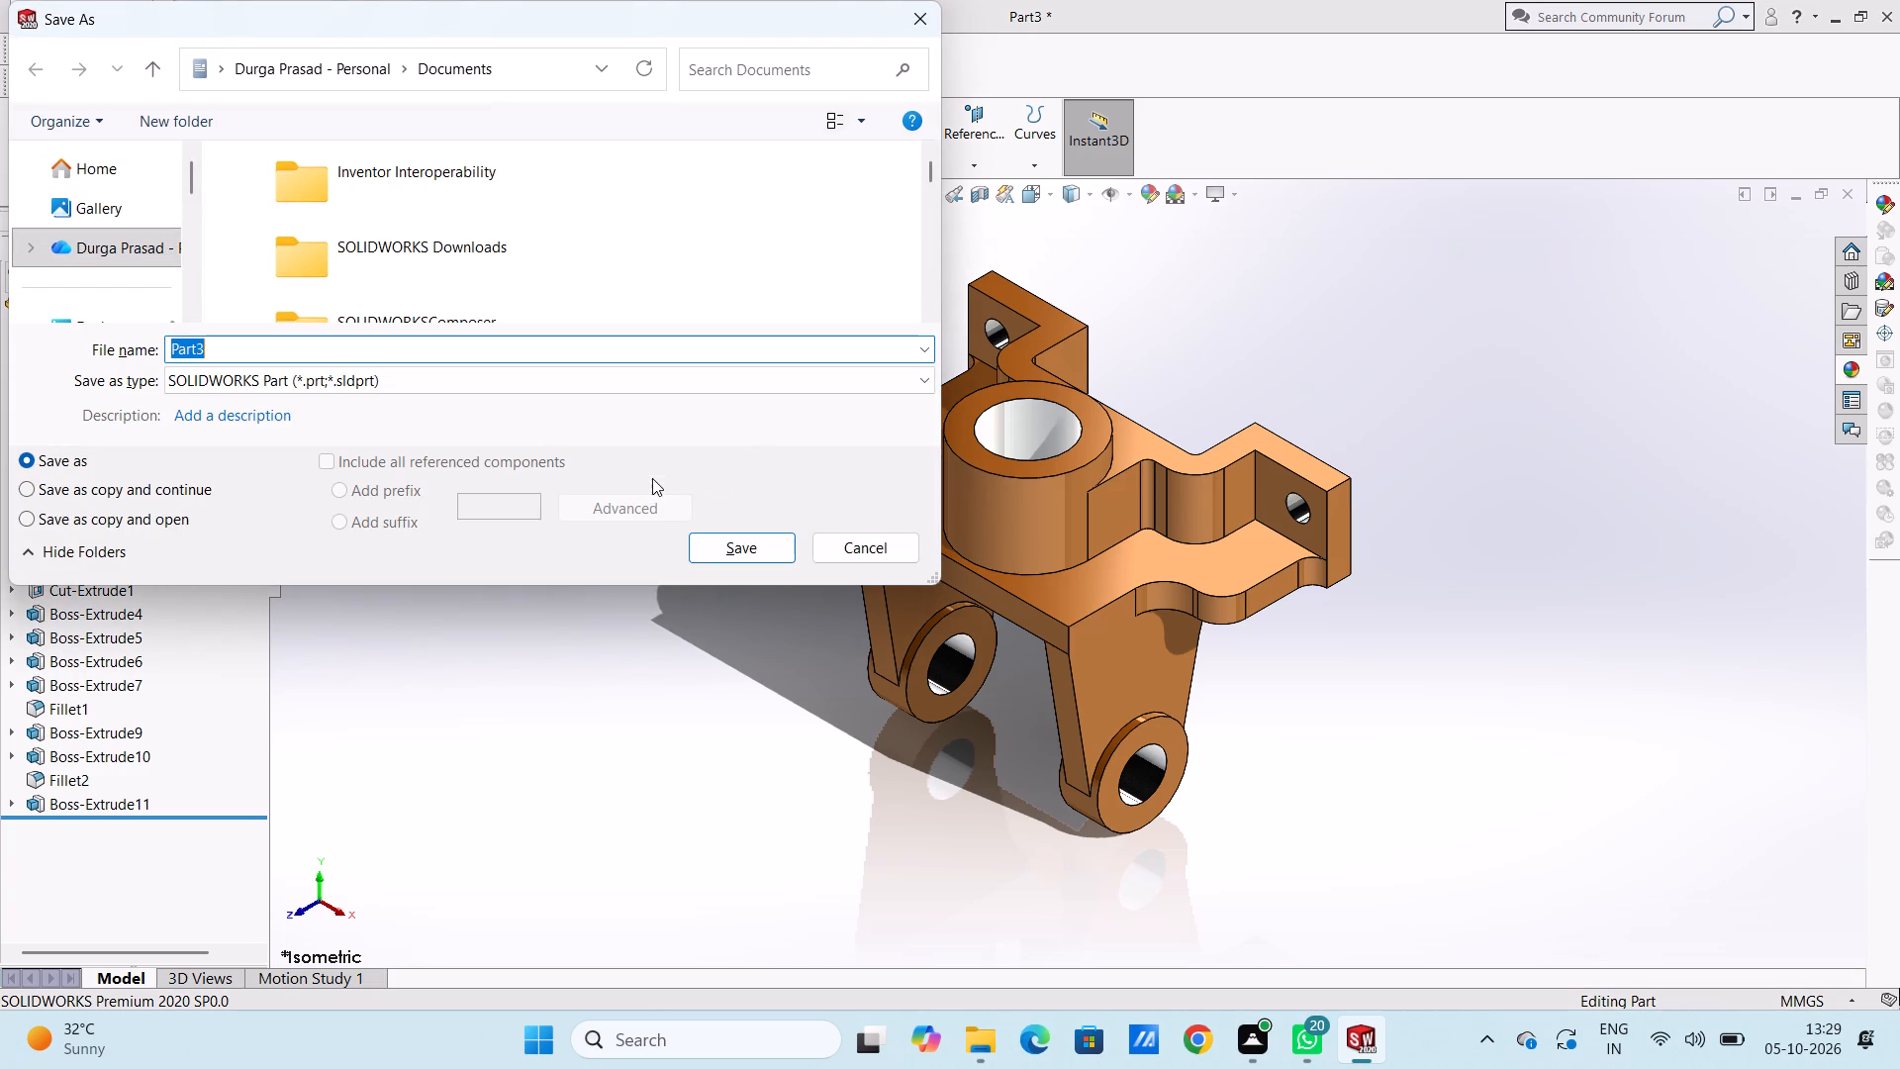
{"action": "key", "text": "ctrl+v"}
{"action": "left_click", "coordinate": [753, 548]}
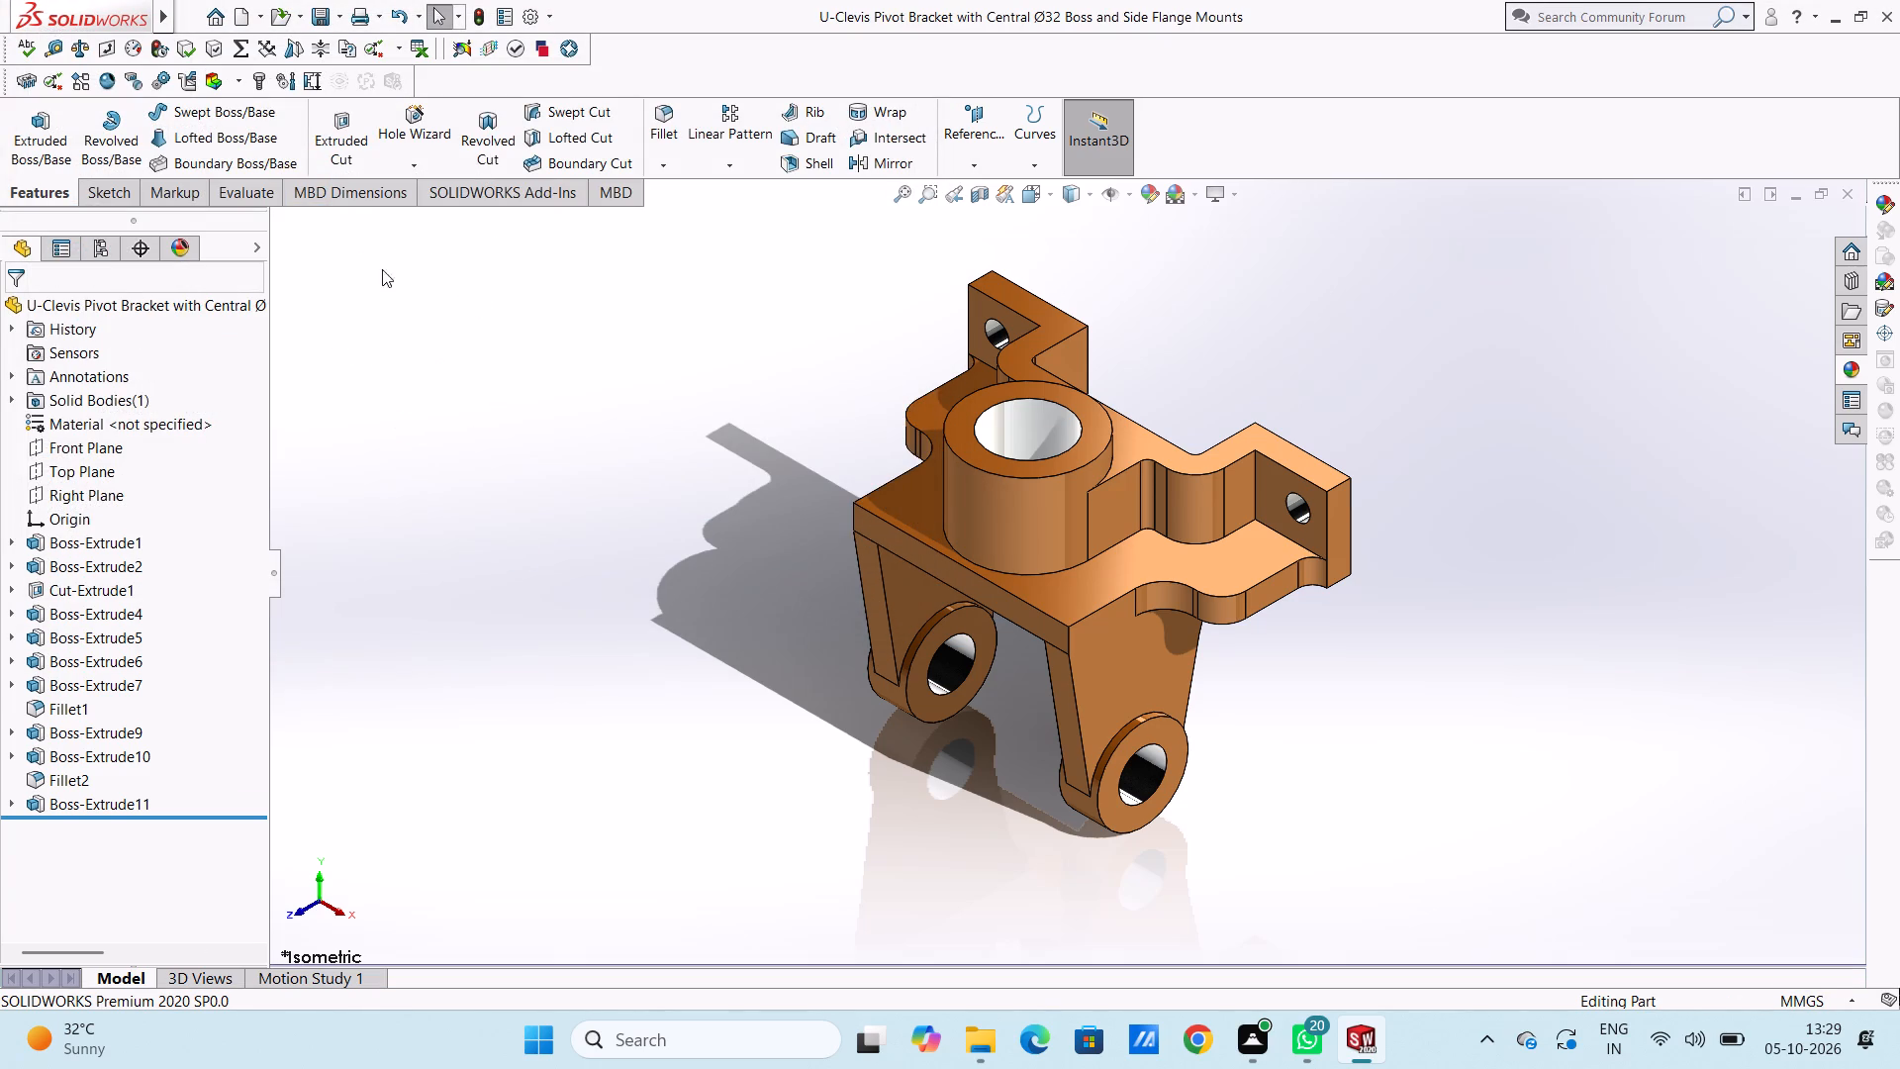
Save a PDF copy of the bracket in Documents under the same file name, without the 3D PDF option.
{"action": "left_click", "coordinate": [335, 16]}
{"action": "left_click", "coordinate": [358, 61]}
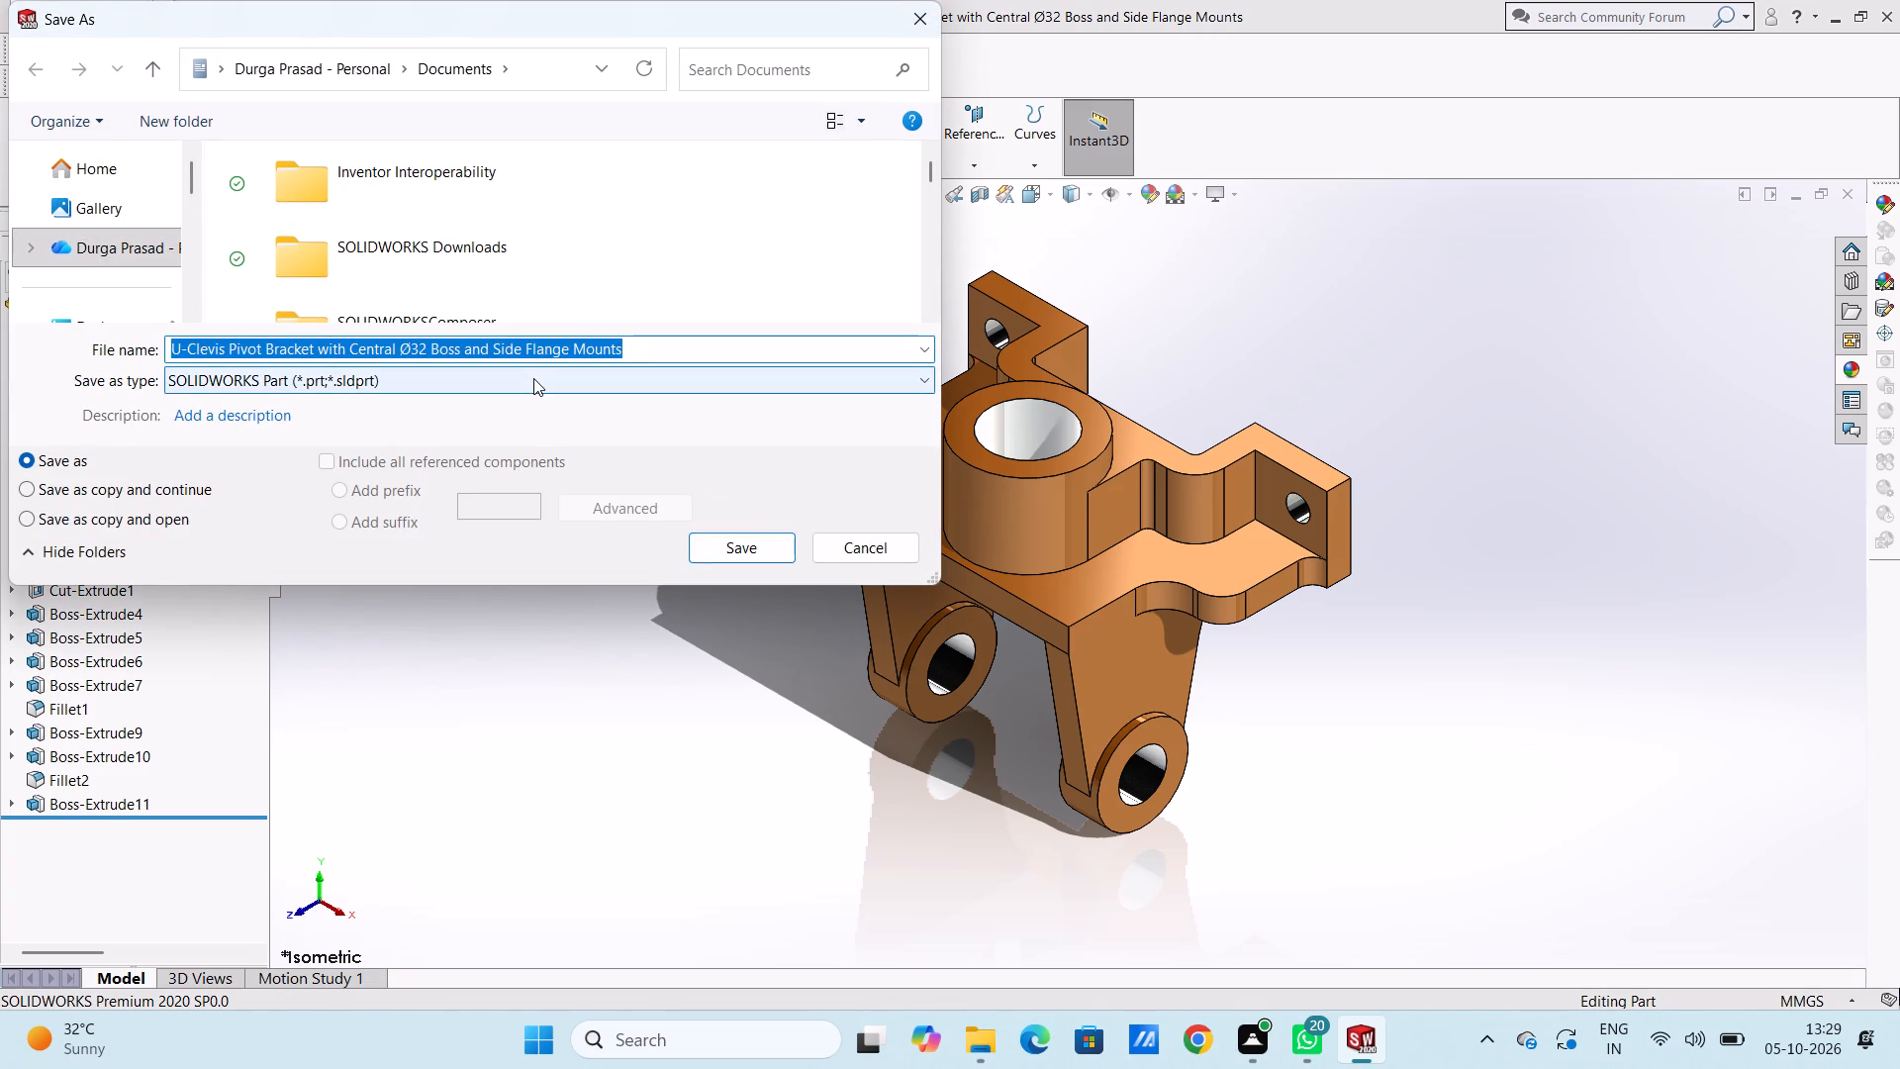
{"action": "left_click", "coordinate": [533, 378]}
{"action": "left_click", "coordinate": [507, 542]}
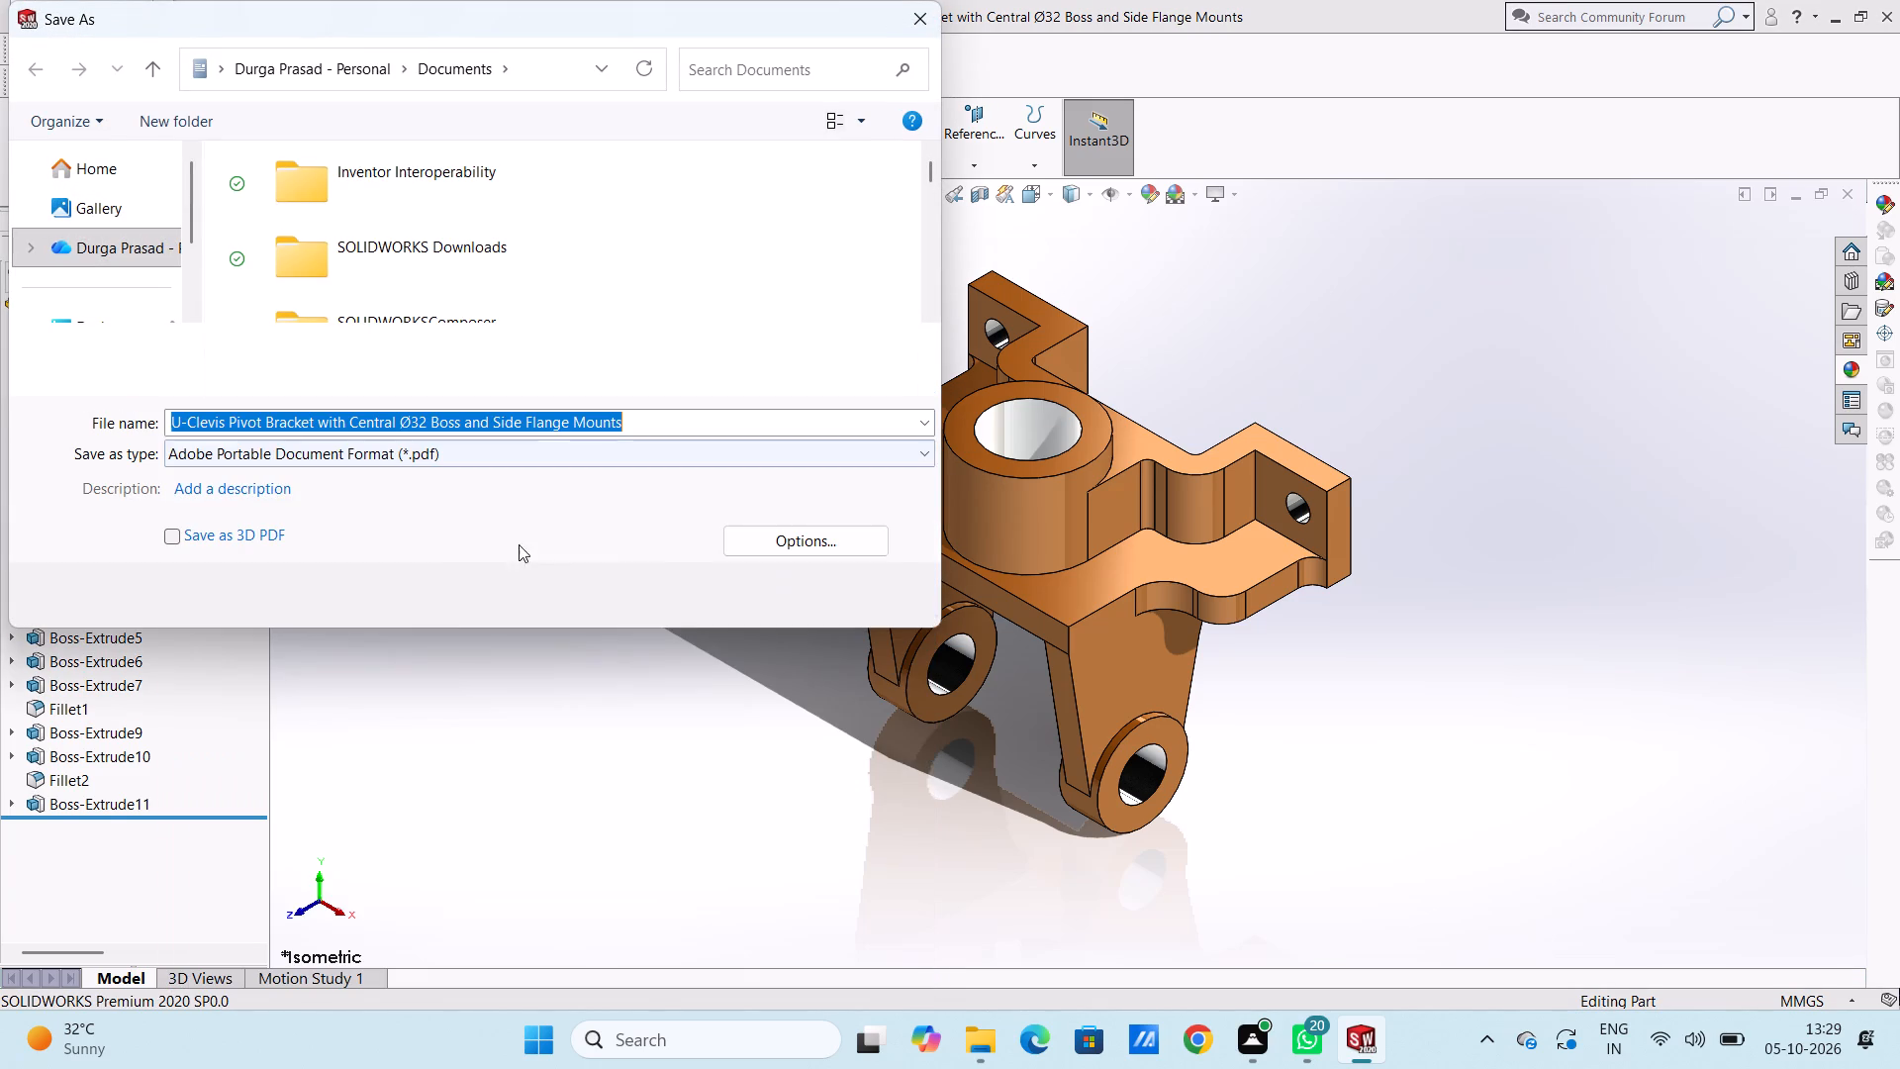
{"action": "left_click", "coordinate": [738, 588]}
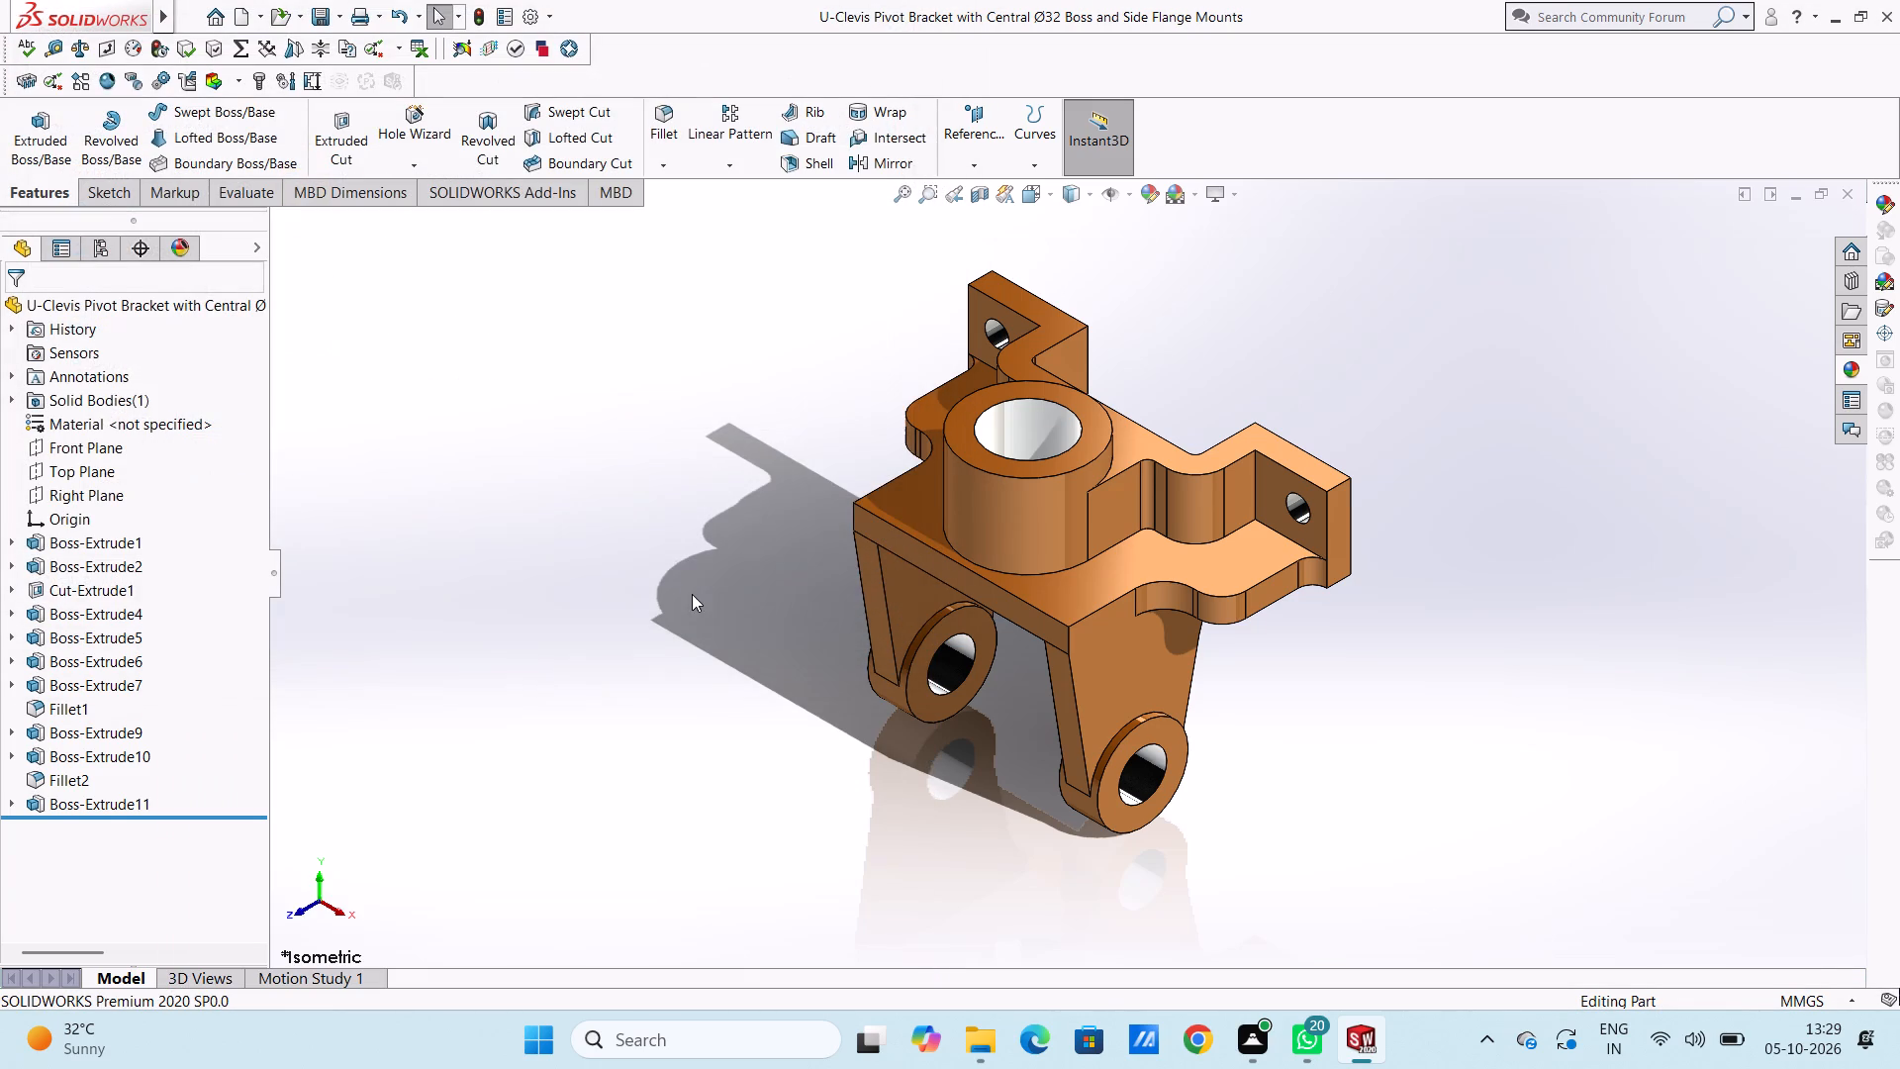